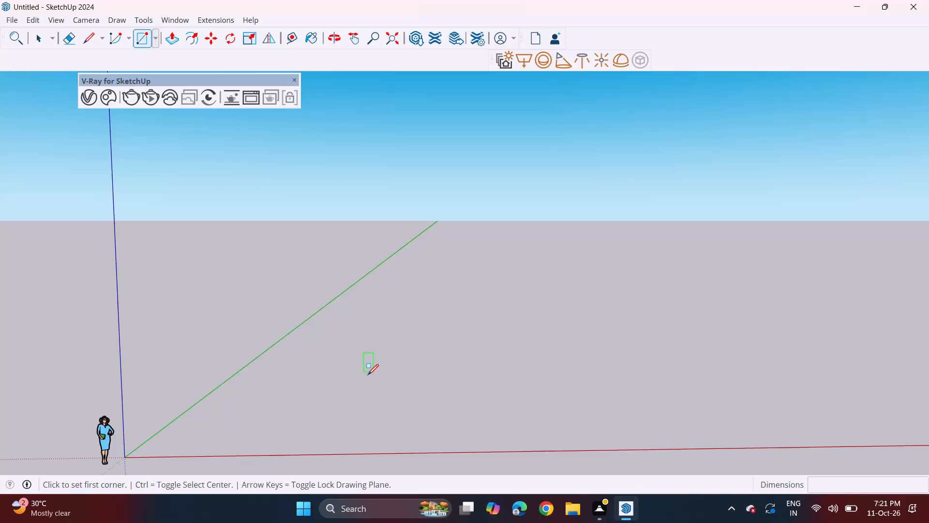
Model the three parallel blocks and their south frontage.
Draw a rectangle about 45' by 143' on the ground plane, beside the green axis.
middle_click_drag(433, 357, 425, 411)
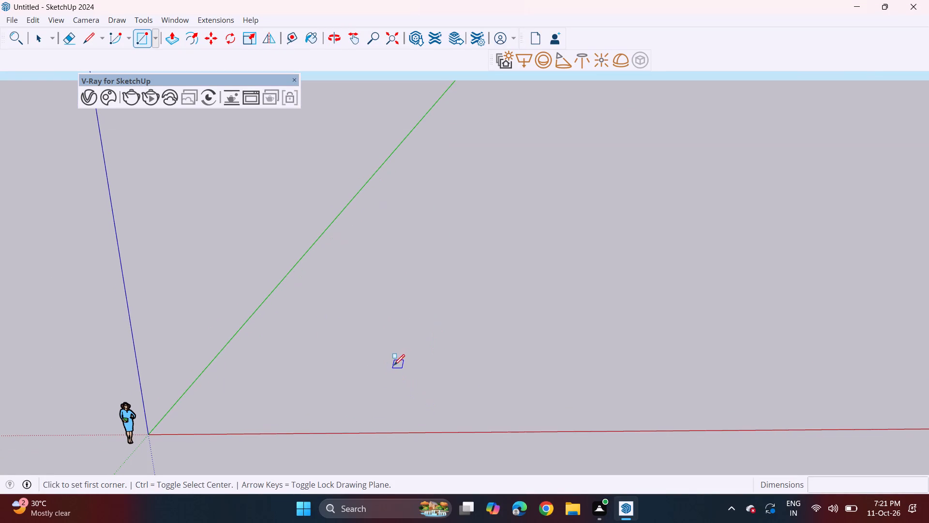
left_click(419, 369)
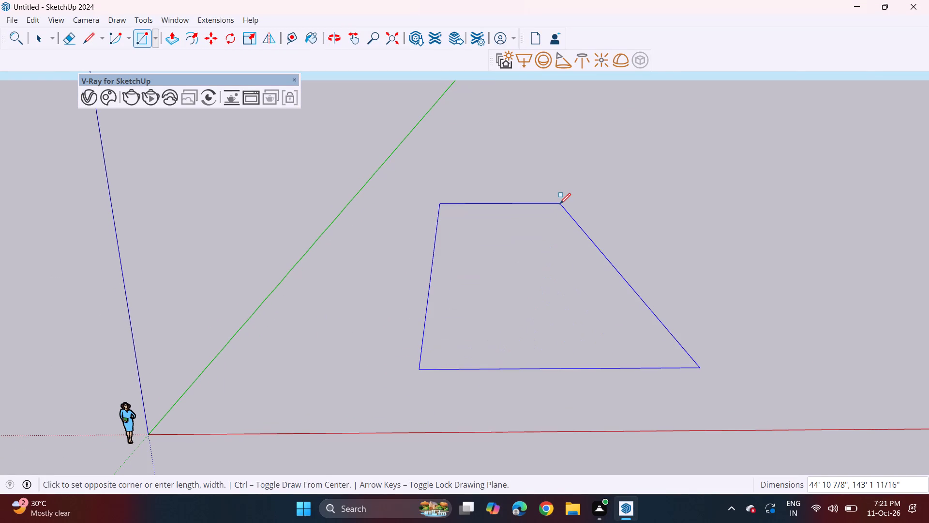
left_click(560, 204)
Push/Pull the rectangle upward about 8 11/16" to form a thin floor slab.
middle_click_drag(494, 340, 447, 299)
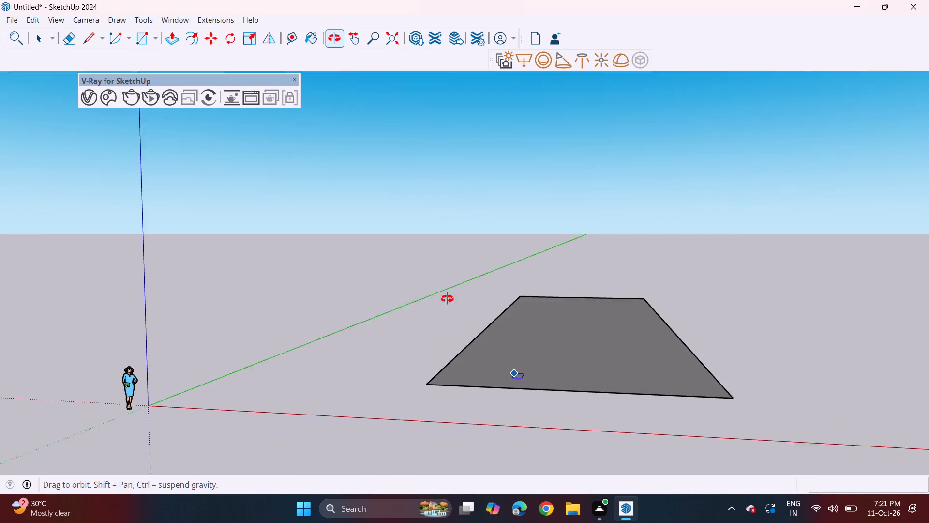
middle_click_drag(447, 299, 448, 304)
key("space")
key("p")
left_click_drag(611, 352, 611, 345)
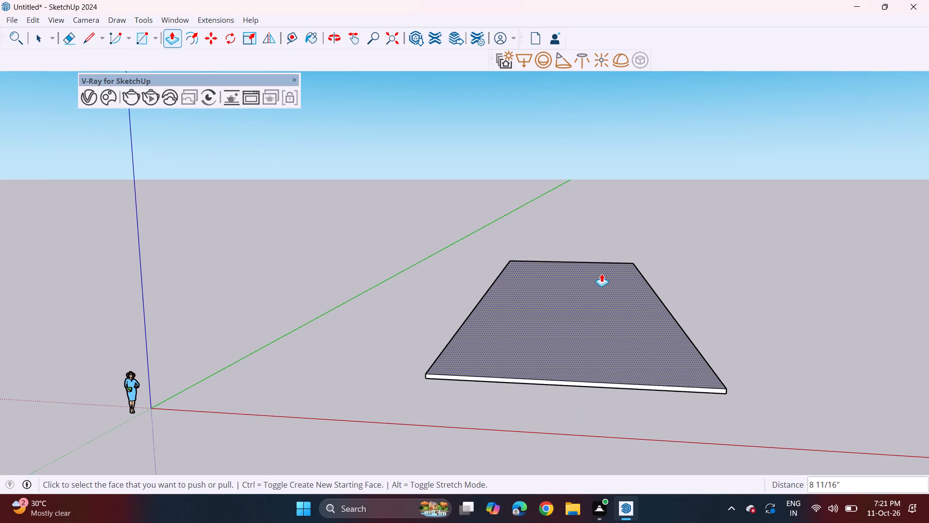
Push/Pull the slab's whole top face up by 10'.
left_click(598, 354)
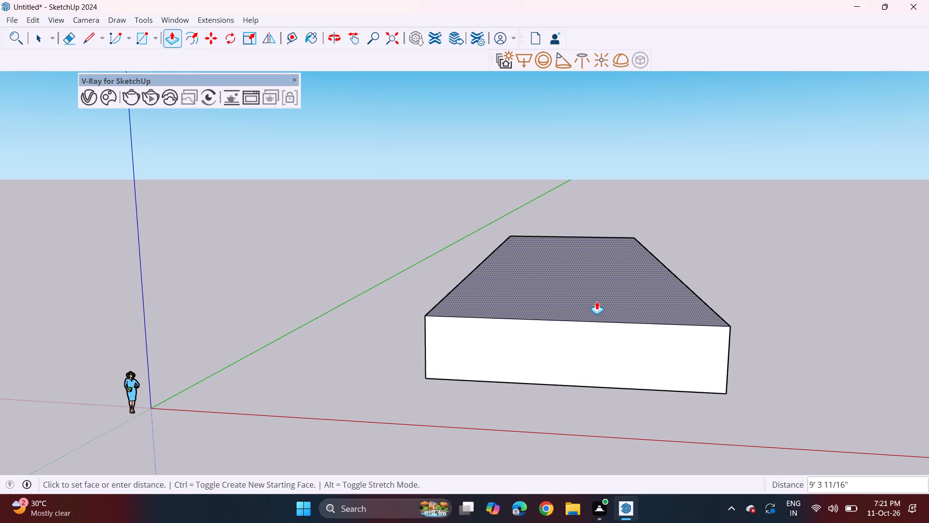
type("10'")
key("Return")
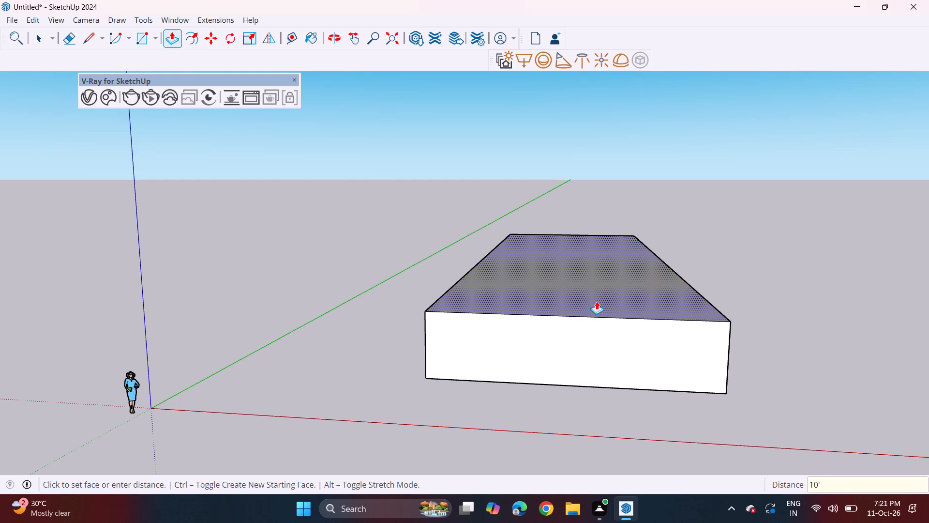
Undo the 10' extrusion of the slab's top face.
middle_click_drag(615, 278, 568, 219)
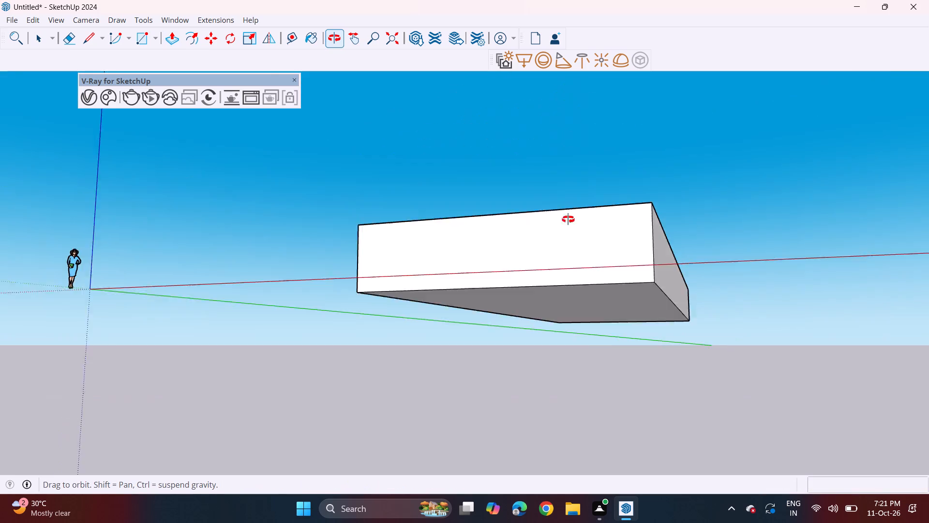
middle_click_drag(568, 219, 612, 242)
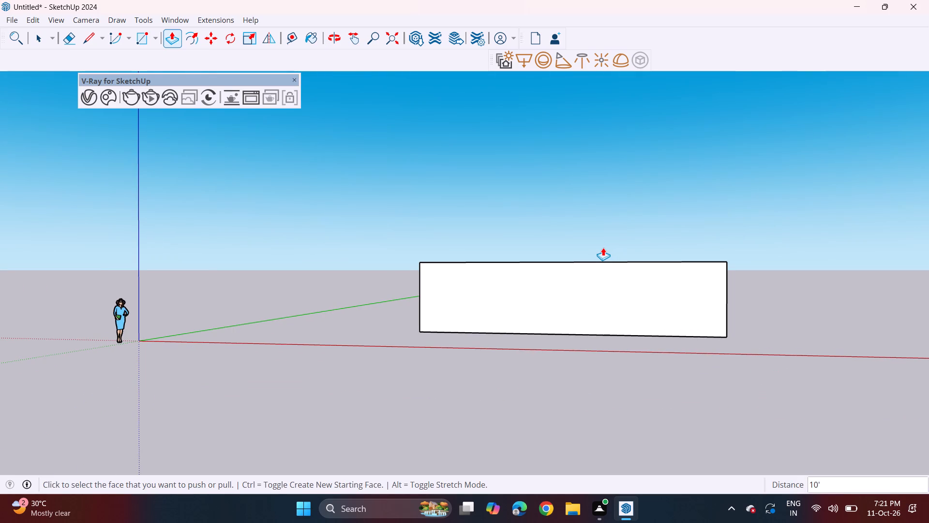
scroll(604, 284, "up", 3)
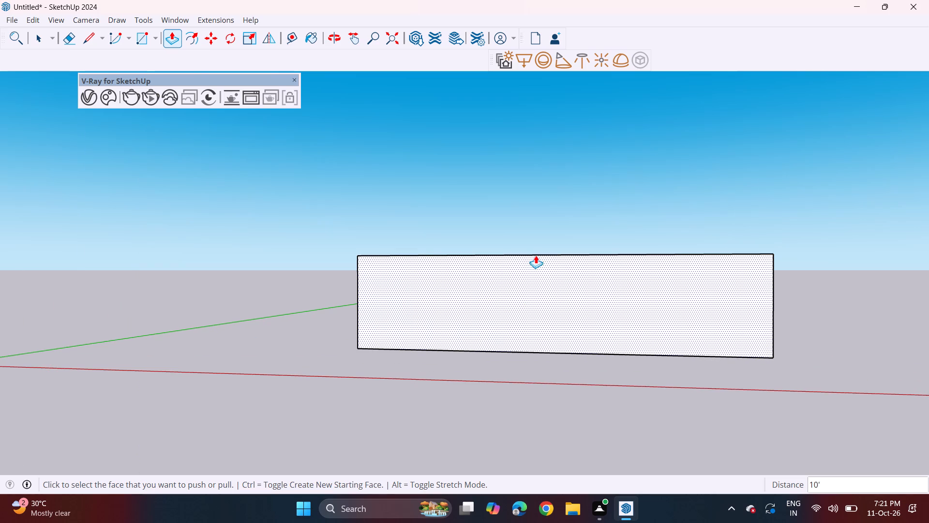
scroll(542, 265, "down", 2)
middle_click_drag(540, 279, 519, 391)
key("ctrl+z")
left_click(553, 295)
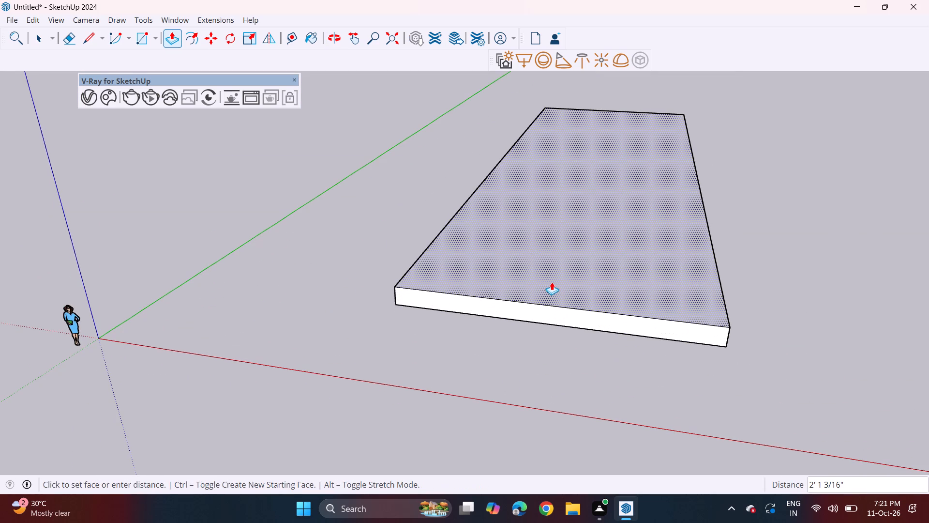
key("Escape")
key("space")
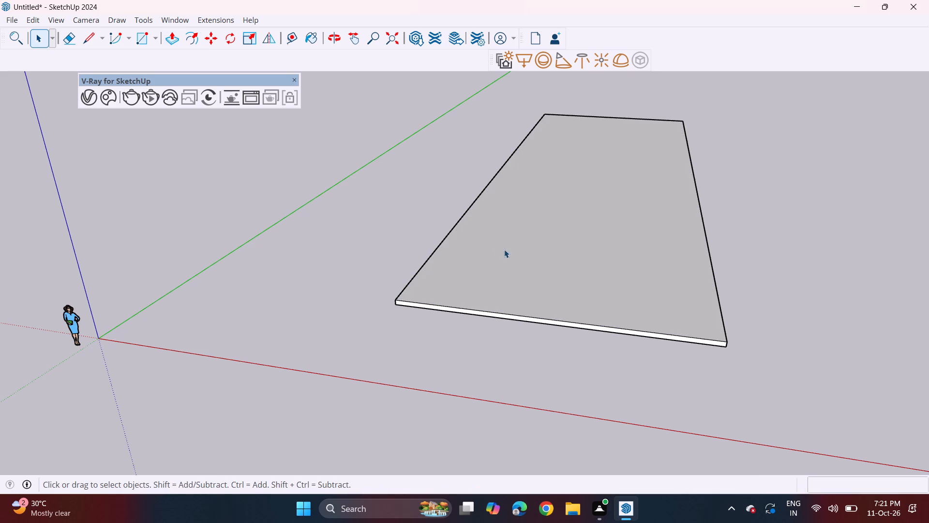
Offset the slab's top face outline inward by about 8 5/8" to mark the perimeter wall thickness.
left_click(197, 44)
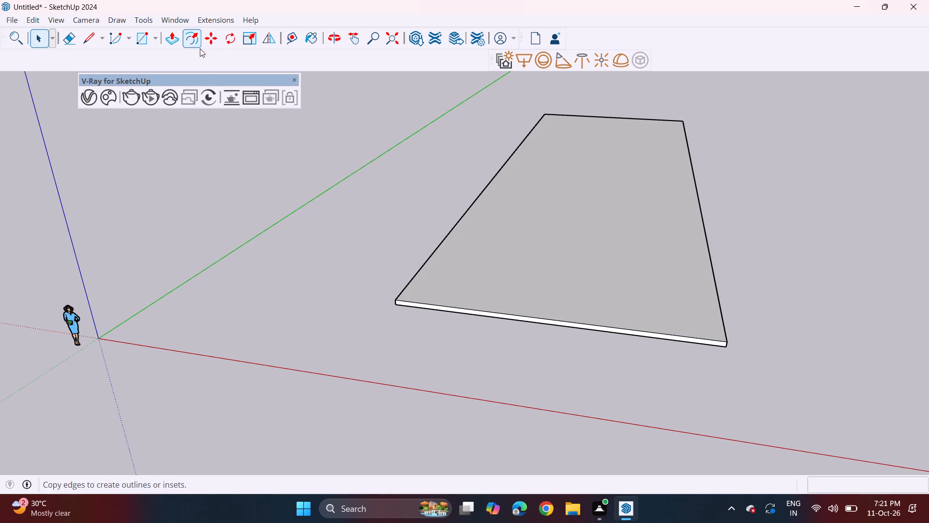
left_click(445, 248)
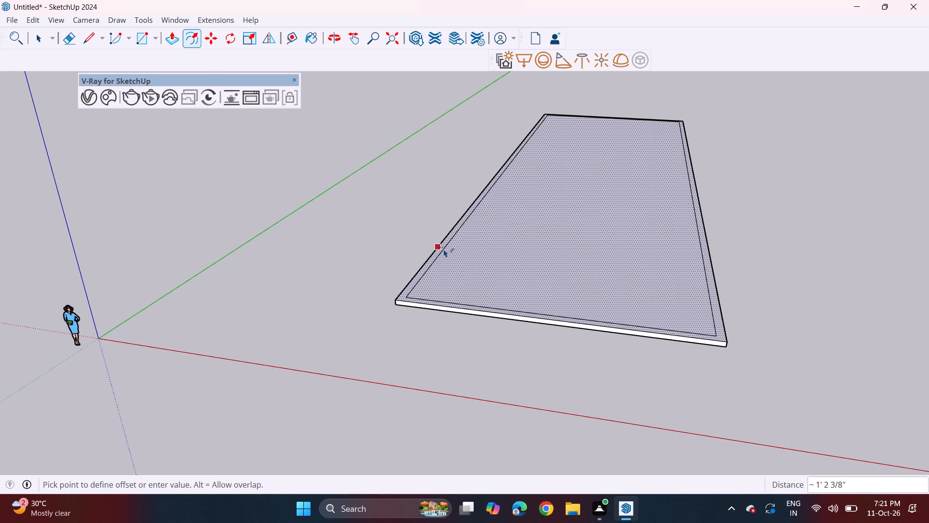
left_click(441, 249)
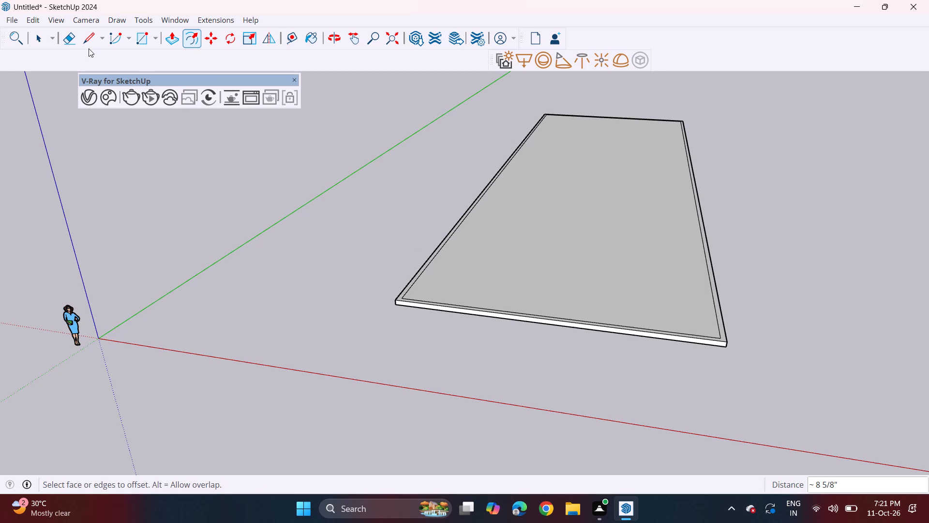
Draw a stepped three-segment partition line across the slab's top face, extending its far end to the slab's outer edge.
left_click(89, 44)
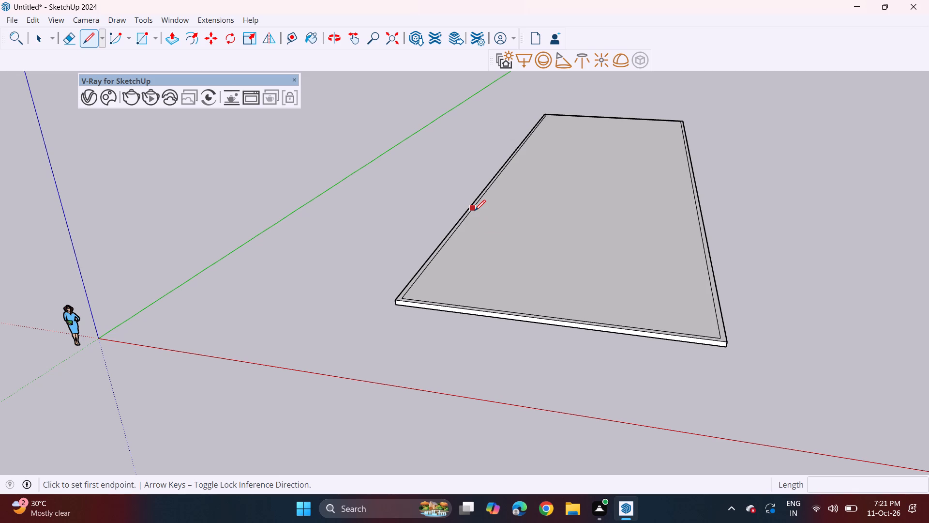
left_click(465, 219)
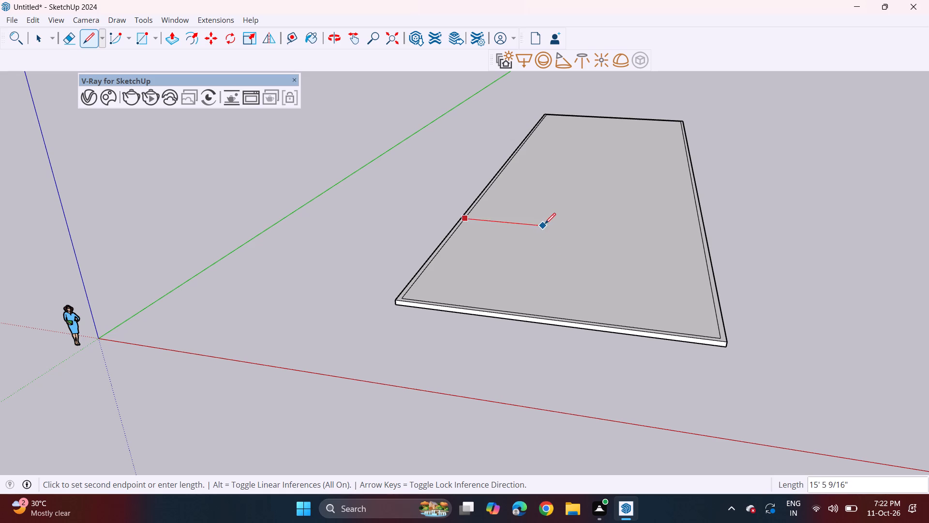
left_click(575, 226)
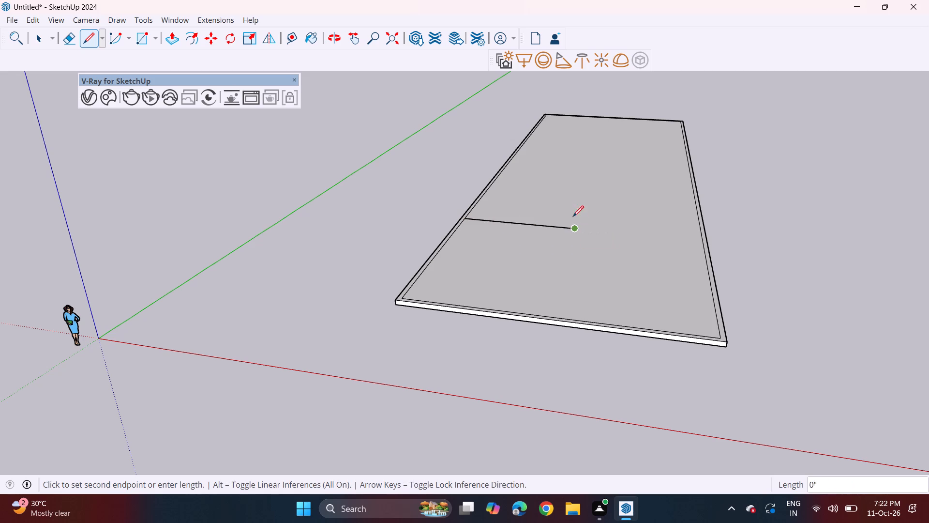
left_click(591, 157)
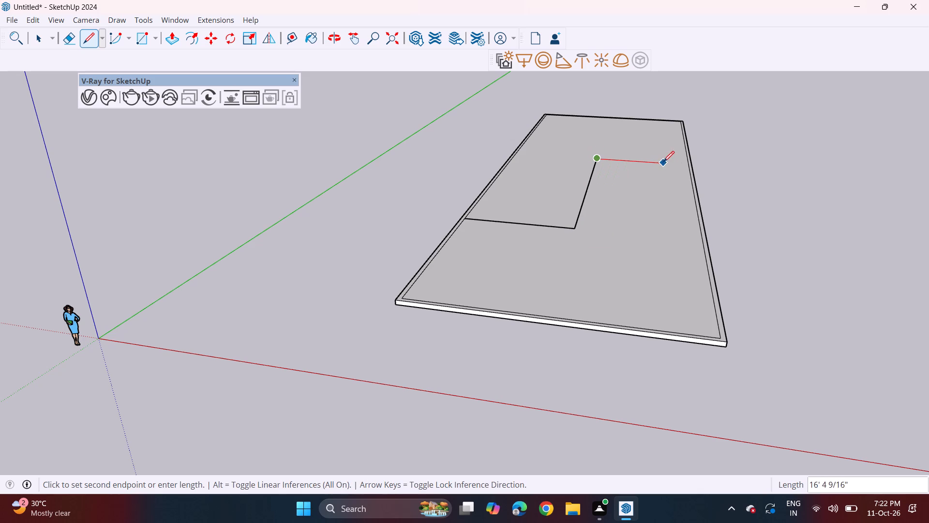
left_click(688, 165)
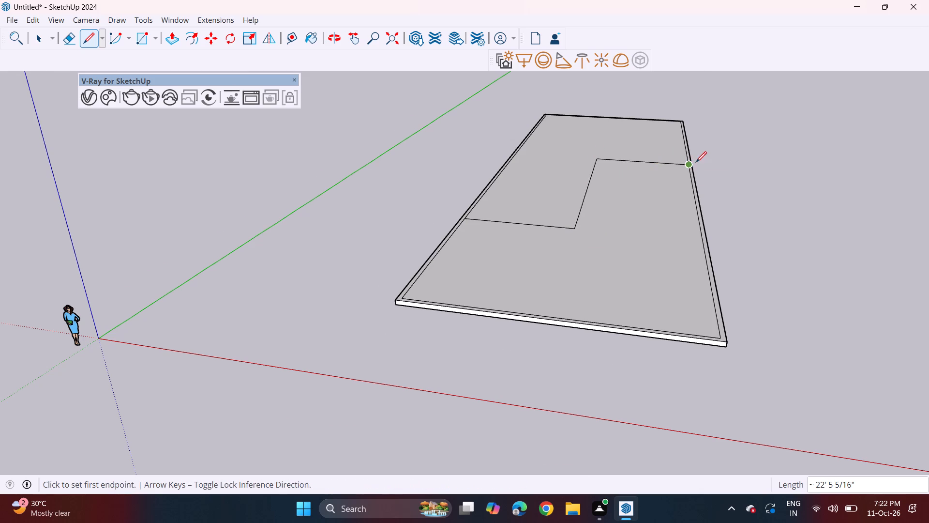
scroll(696, 162, "up", 11)
left_click(685, 166)
left_click(694, 165)
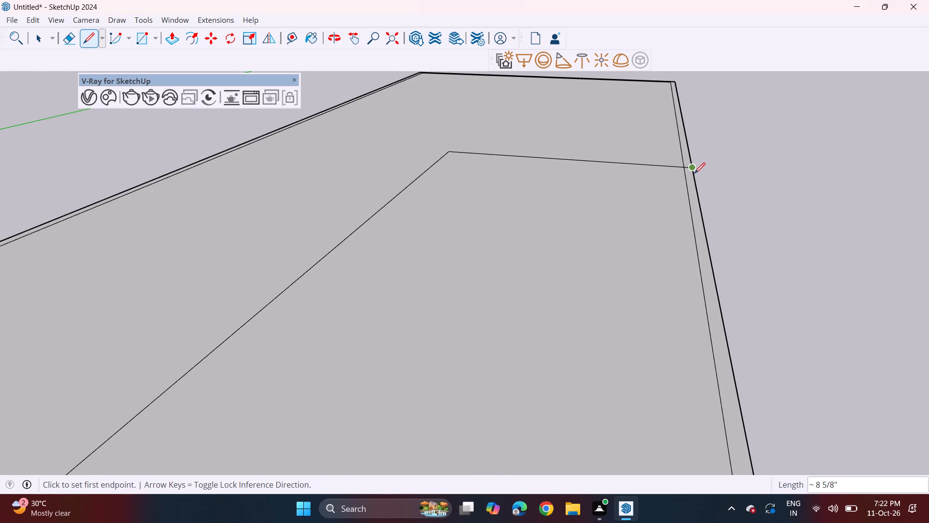
Draw a second stepped line parallel to the first, on its front side, from one outer slab edge to the other.
left_click(694, 173)
left_click(694, 178)
left_click(693, 179)
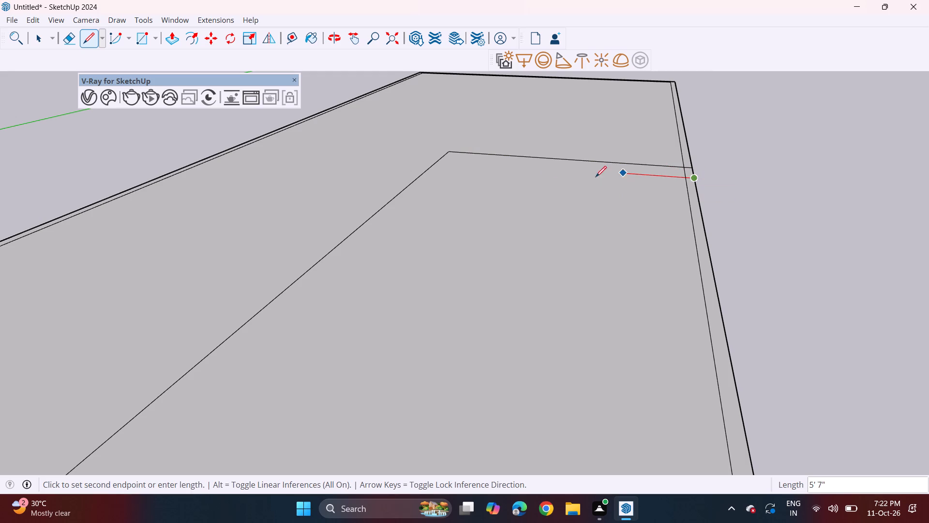
left_click(451, 160)
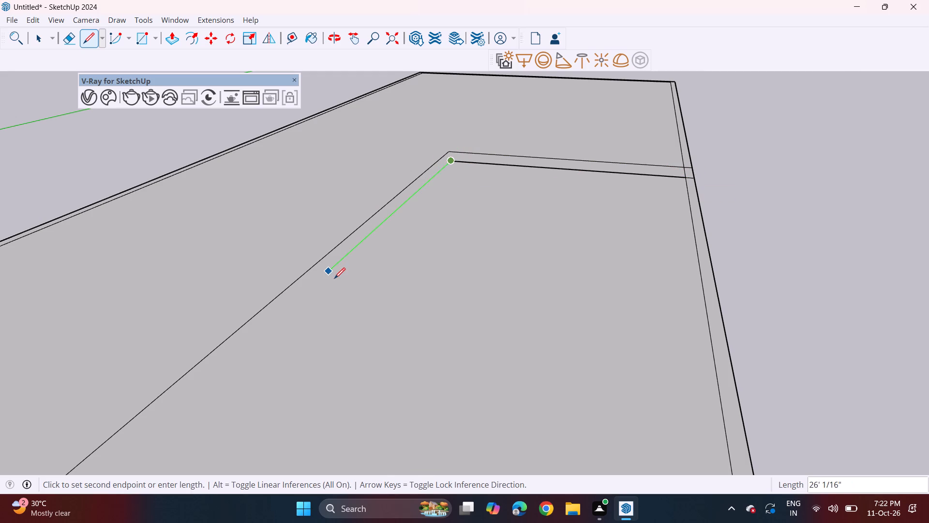
scroll(336, 280, "down", 10)
middle_click_drag(336, 292, 554, 199, "shift")
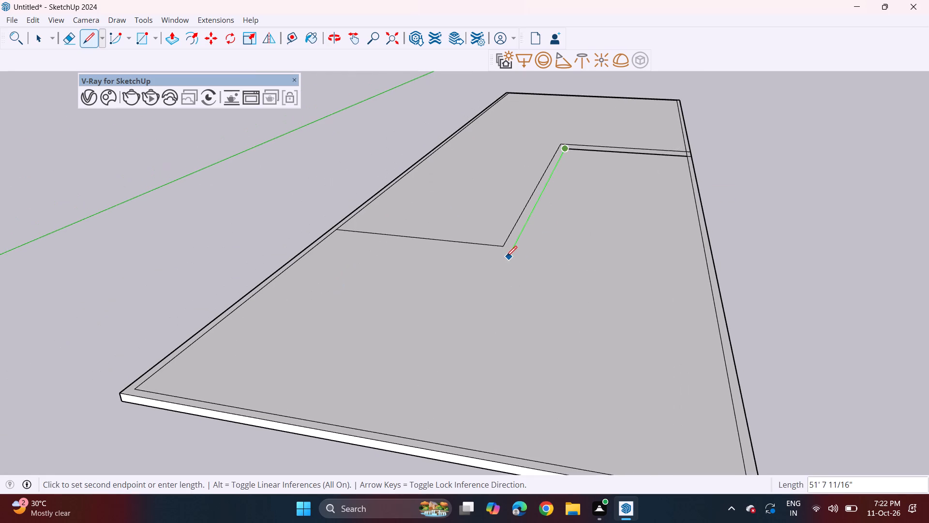
left_click(506, 257)
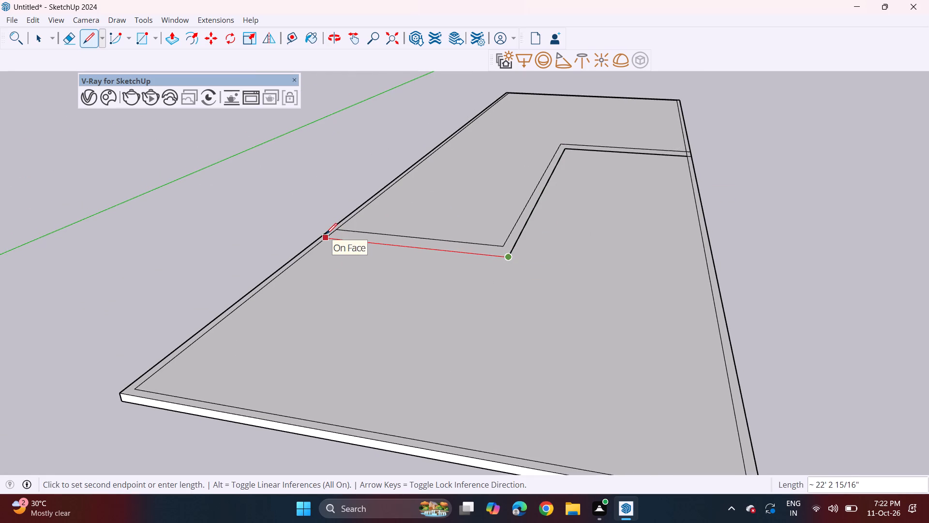
left_click(323, 232)
scroll(394, 201, "up", 4)
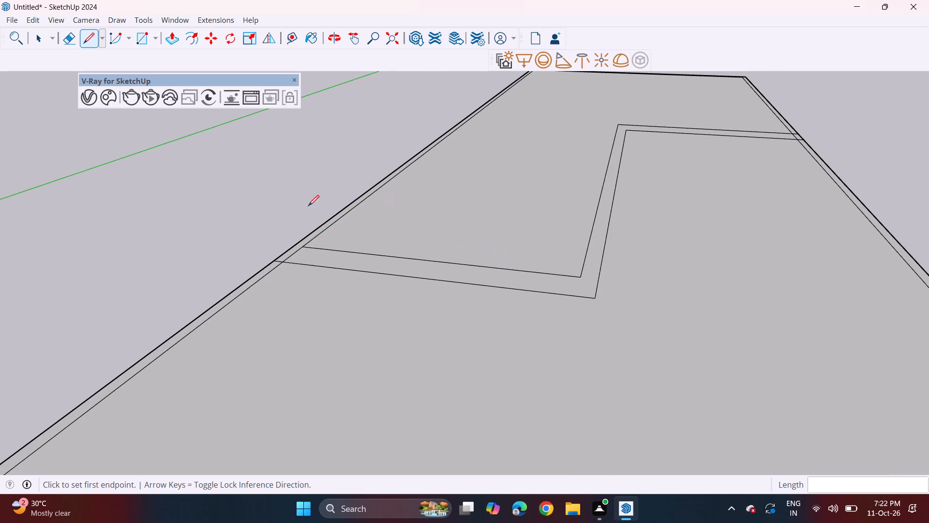
Erase the offset line pieces between the two stepped lines and the first line's stub, joining the partition strip to the rear border.
key("space")
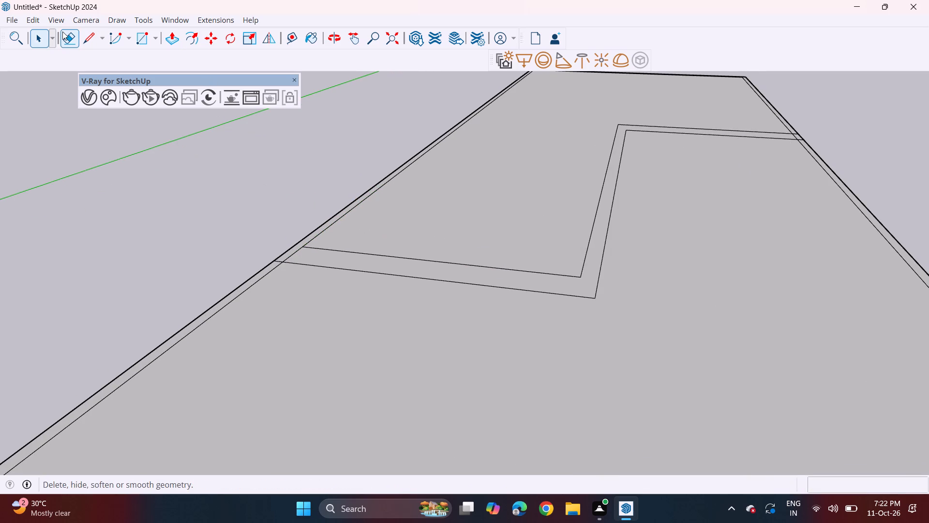
left_click_drag(70, 36, 79, 38)
scroll(315, 251, "up", 2)
left_click(67, 41)
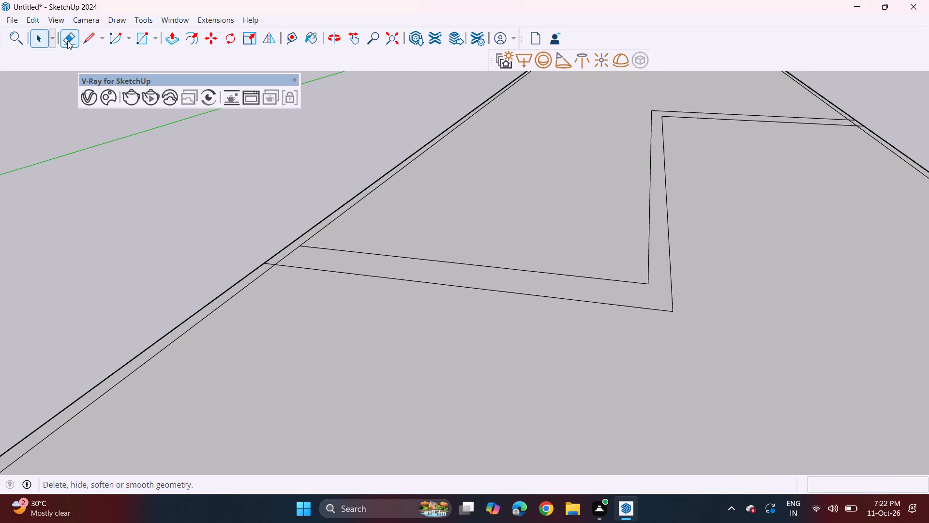
left_click(293, 252)
scroll(284, 259, "down", 5)
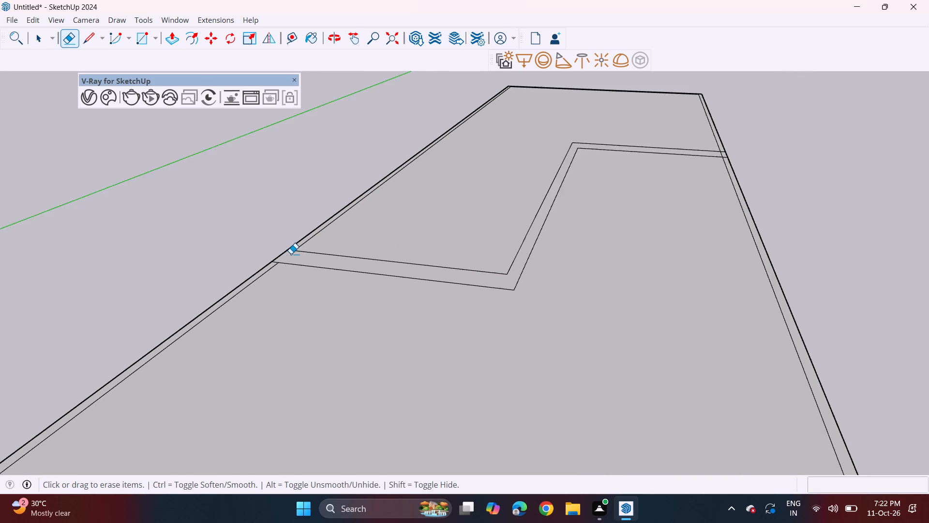
scroll(291, 254, "down", 3)
scroll(699, 155, "up", 5)
scroll(630, 182, "up", 8)
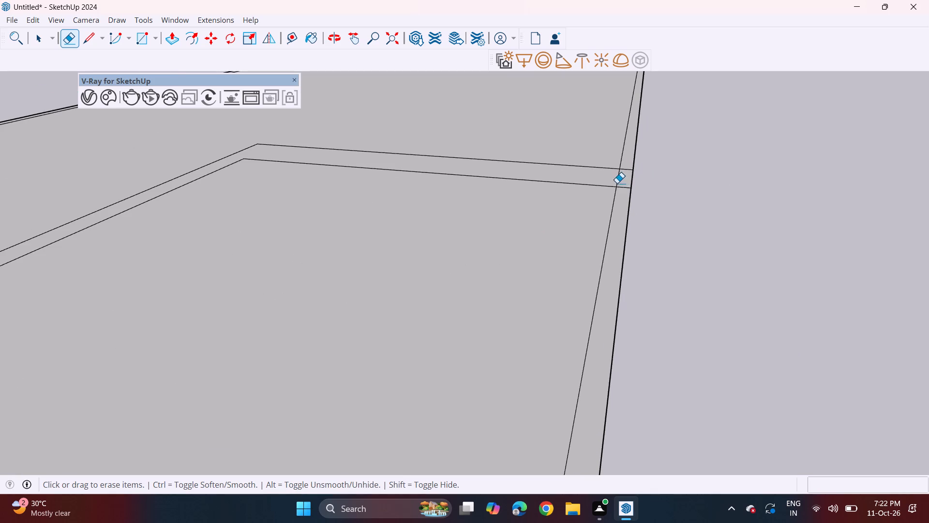
left_click(617, 183)
left_click(628, 170)
scroll(607, 178, "down", 13)
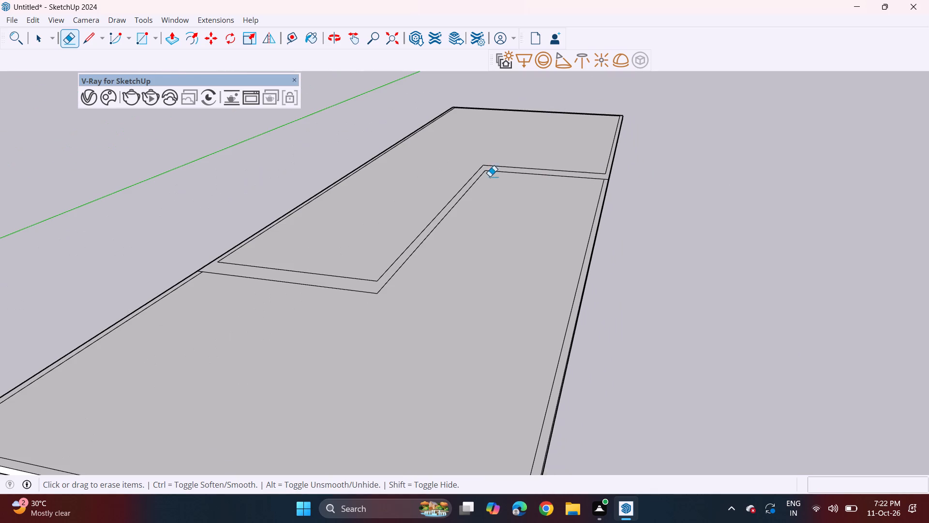
Push/Pull the stepped partition strip with its connected rear border up 10' to form walls.
left_click_drag(173, 42, 184, 43)
left_click(176, 41)
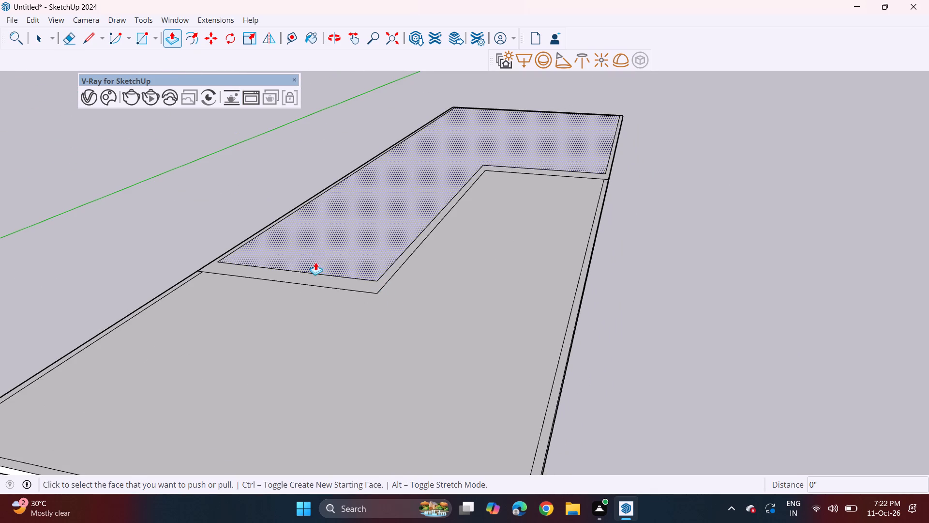
left_click(319, 280)
type("10'")
key("Return")
middle_click_drag(312, 247, 371, 157)
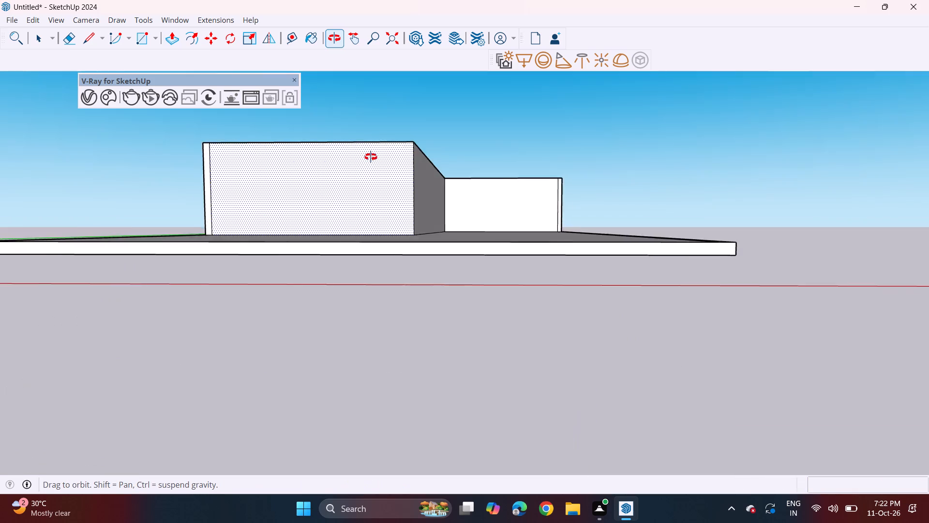
middle_click_drag(371, 157, 380, 176)
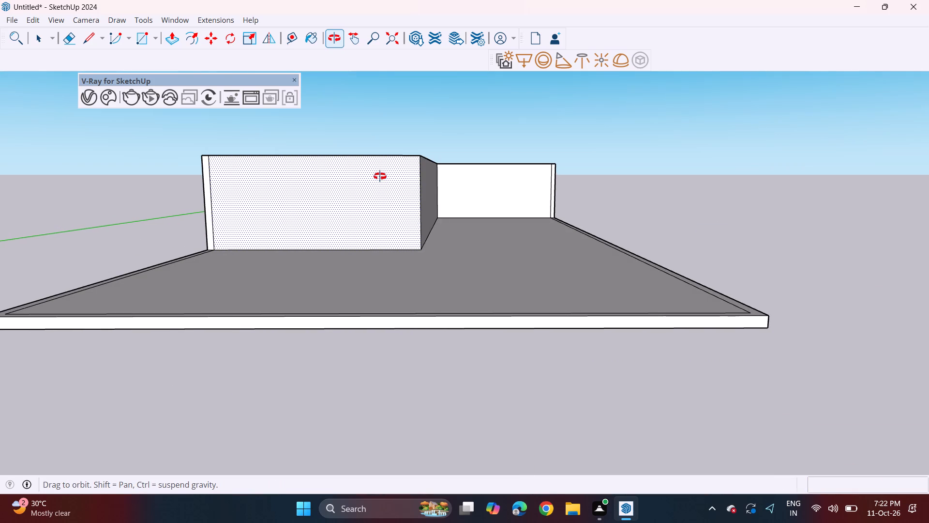
Push/Pull the front end faces of both side walls forward to the slab's front edge, about 32' 9" and 84' 5".
middle_click_drag(380, 176, 377, 176)
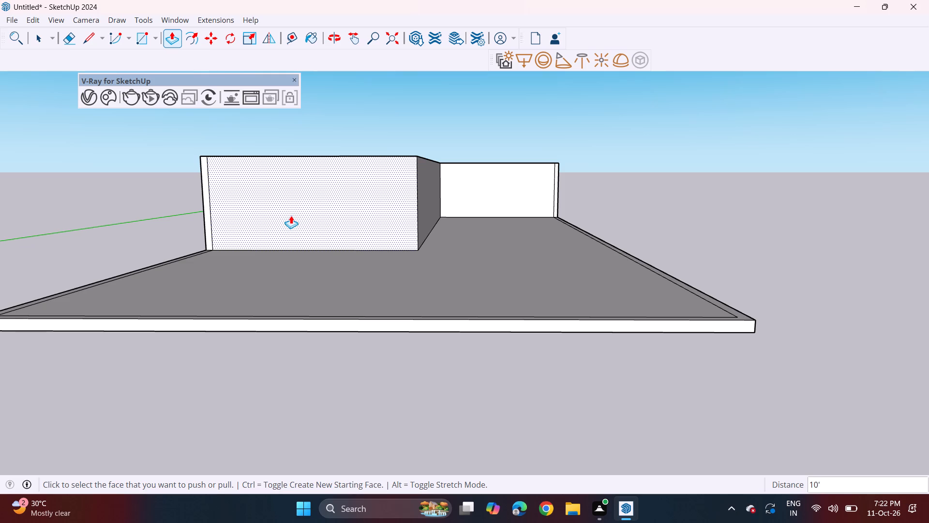
scroll(291, 215, "down", 3)
middle_click_drag(292, 208, 313, 258)
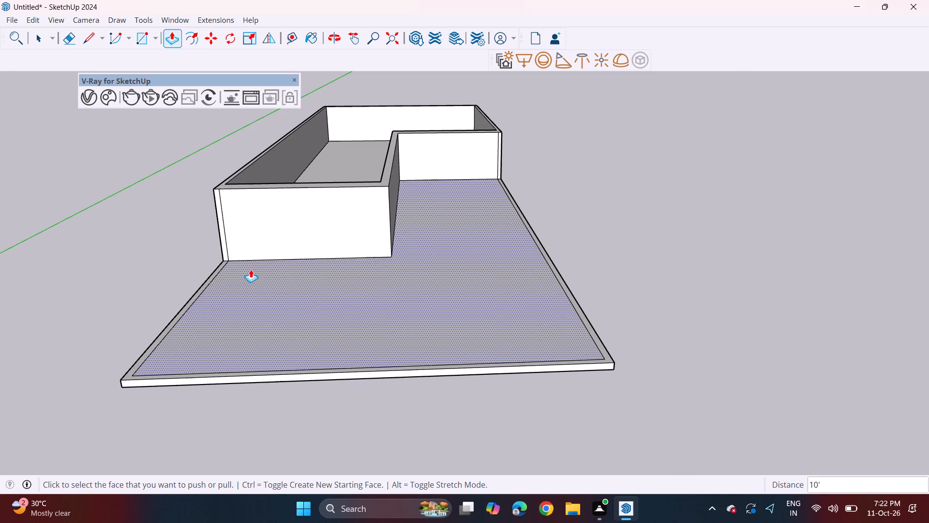
left_click(221, 242)
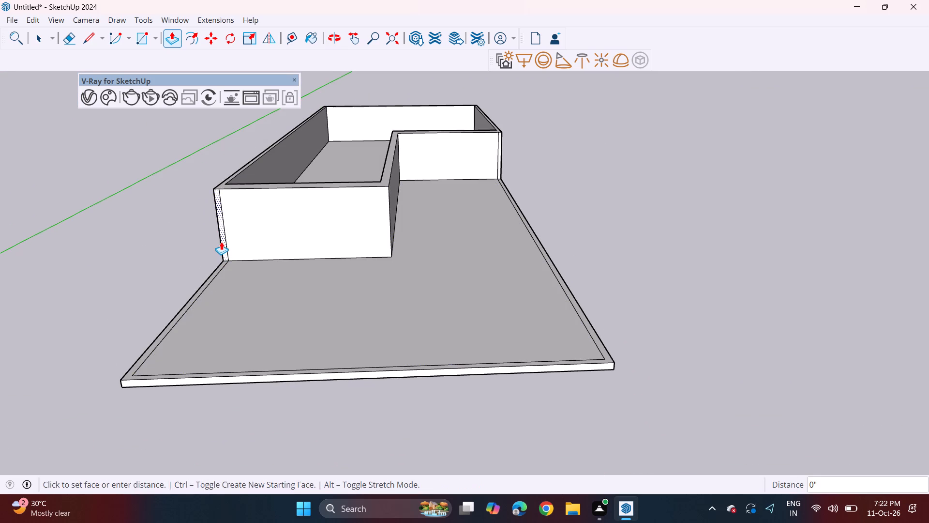
left_click(136, 381)
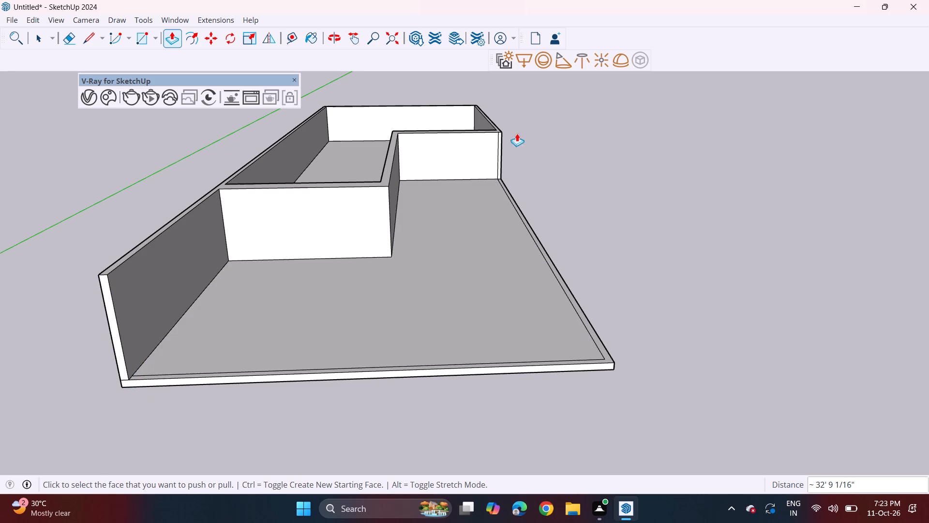
left_click(499, 171)
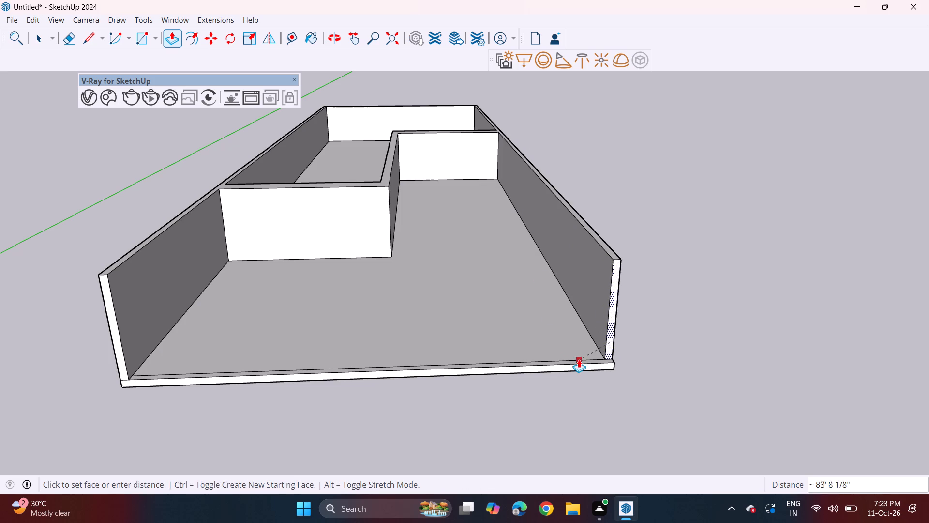
left_click(584, 362)
Draw a line about 32' long across the floor from the stepped wall's front outer corner straight to the slab's front border.
middle_click_drag(572, 330, 559, 254)
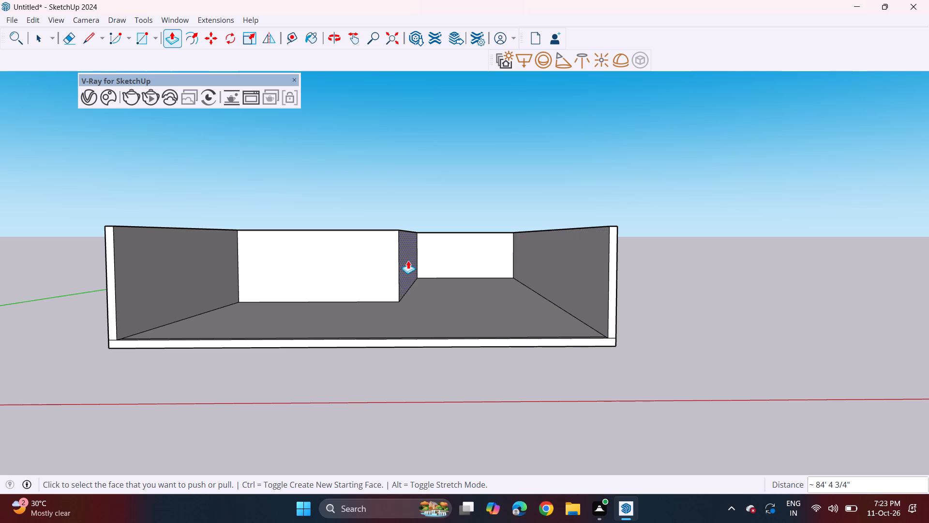
middle_click_drag(405, 292, 413, 327)
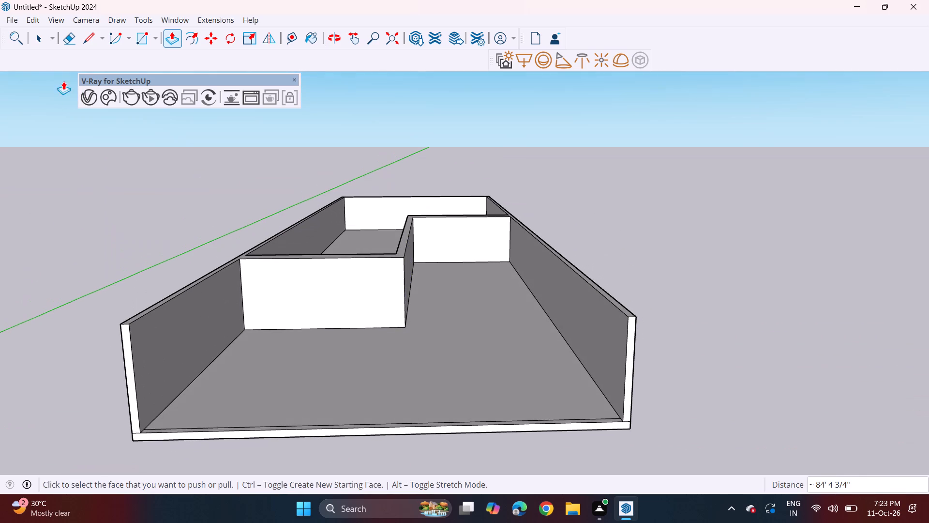
left_click_drag(89, 44, 94, 52)
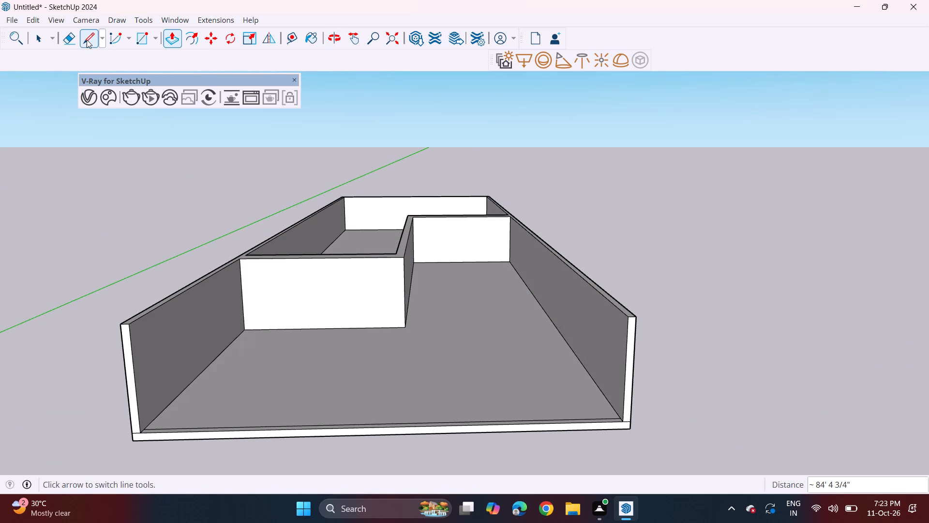
left_click(87, 40)
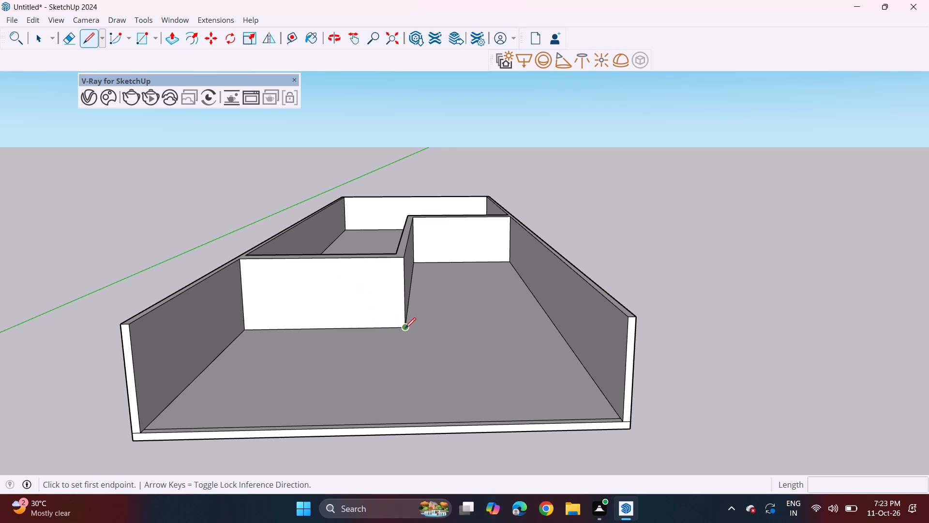
left_click(405, 328)
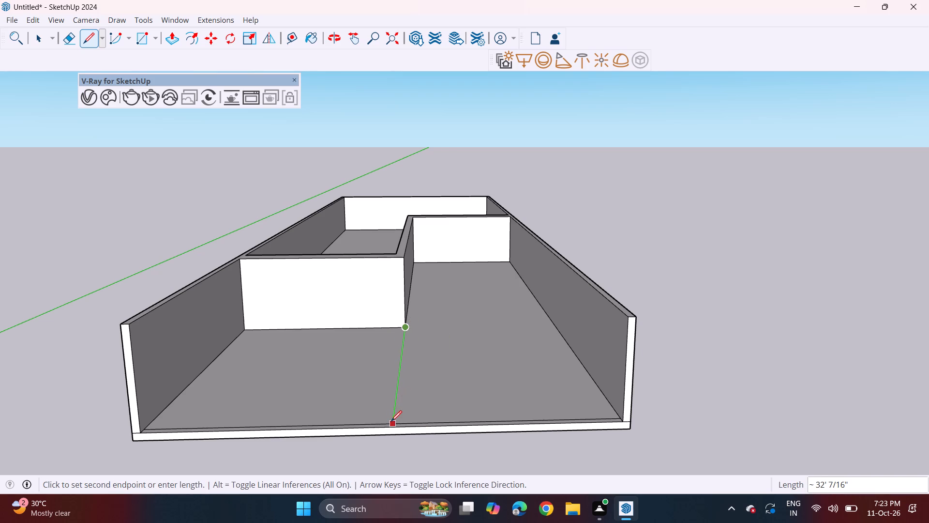
left_click(391, 421)
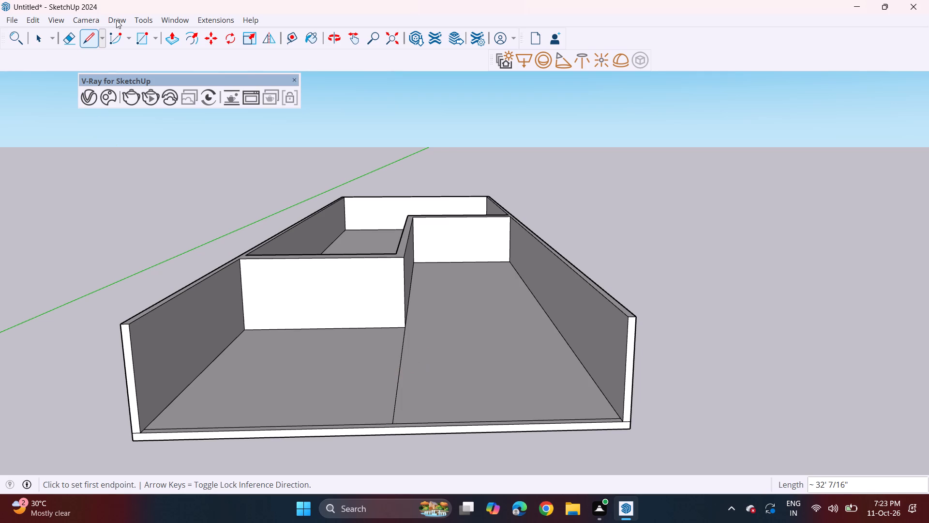
Draw a rectangle about 2' 5" by 3' 5" on the floor at the front end of the dividing line.
left_click(138, 38)
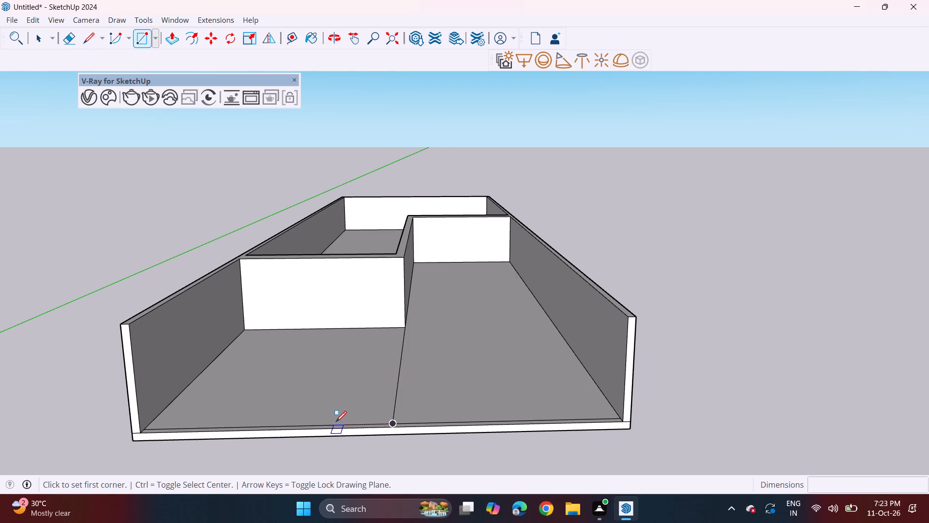
middle_click_drag(360, 417, 370, 439)
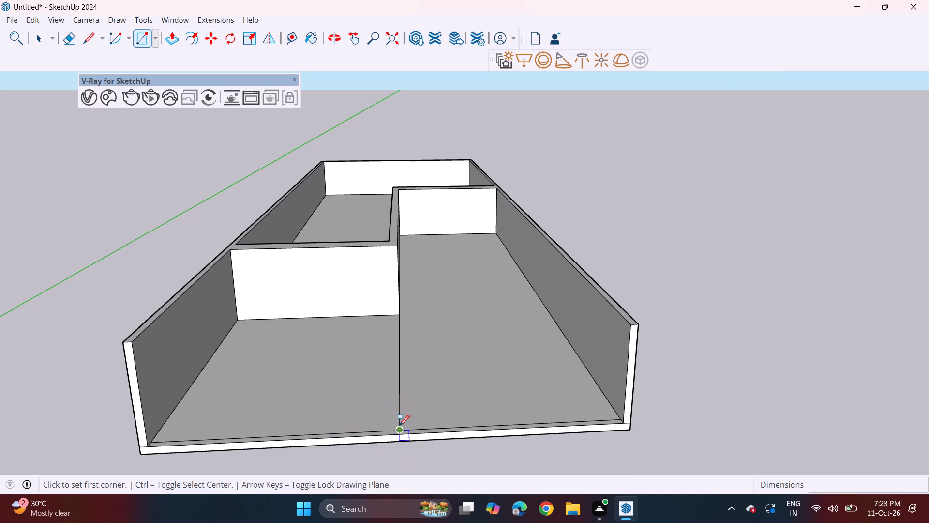
left_click(399, 426)
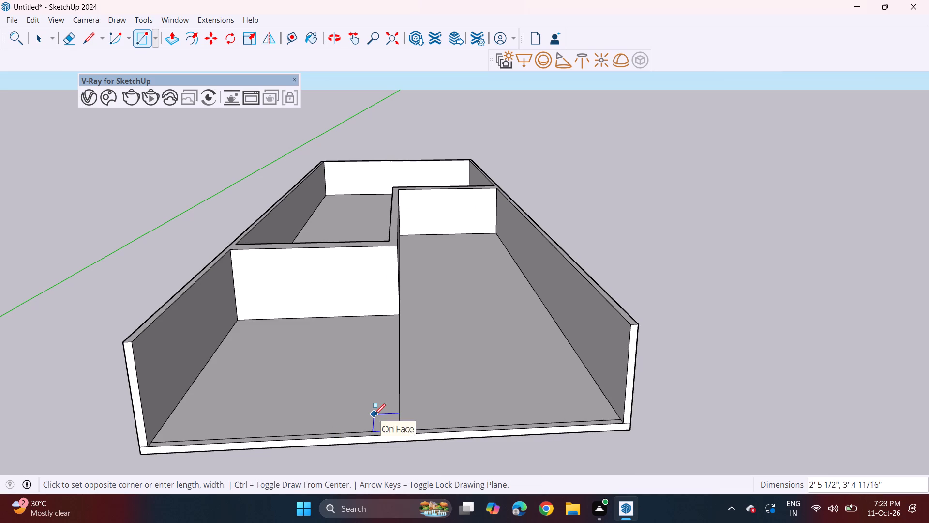
left_click(375, 415)
Mark a narrow strip with a 10' vertical line near the front of the side wall nearest the rectangle, and Push/Pull it inward about 11 1/2".
middle_click_drag(500, 417, 484, 396)
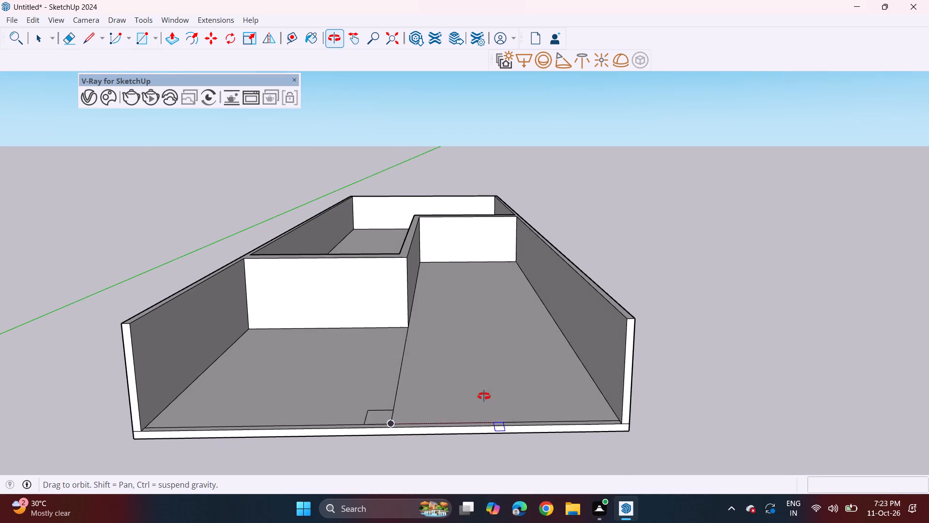
middle_click_drag(484, 396, 481, 394)
scroll(456, 374, "down", 2)
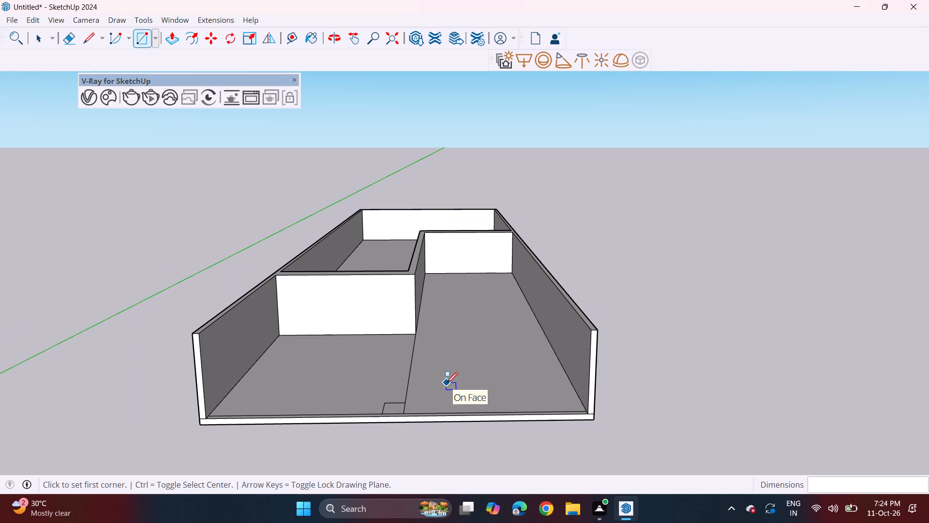
scroll(210, 412, "up", 3)
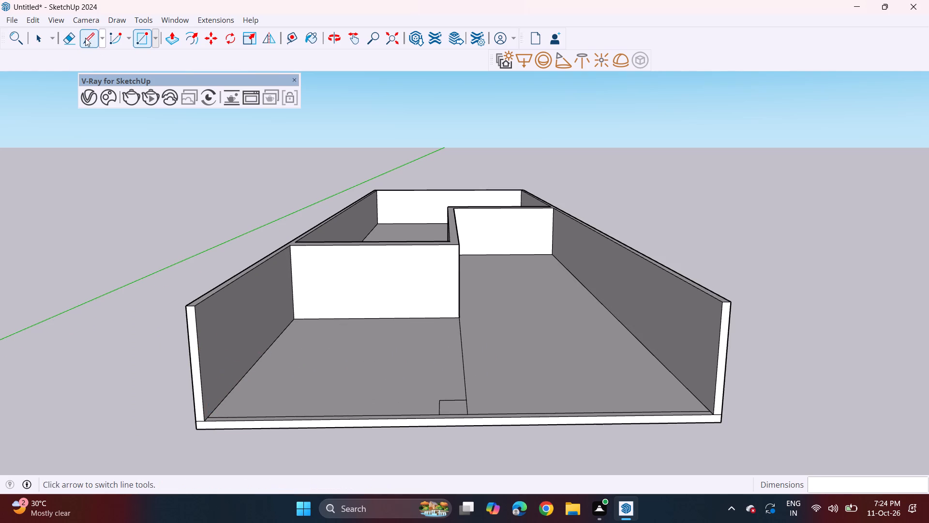
left_click_drag(85, 38, 90, 42)
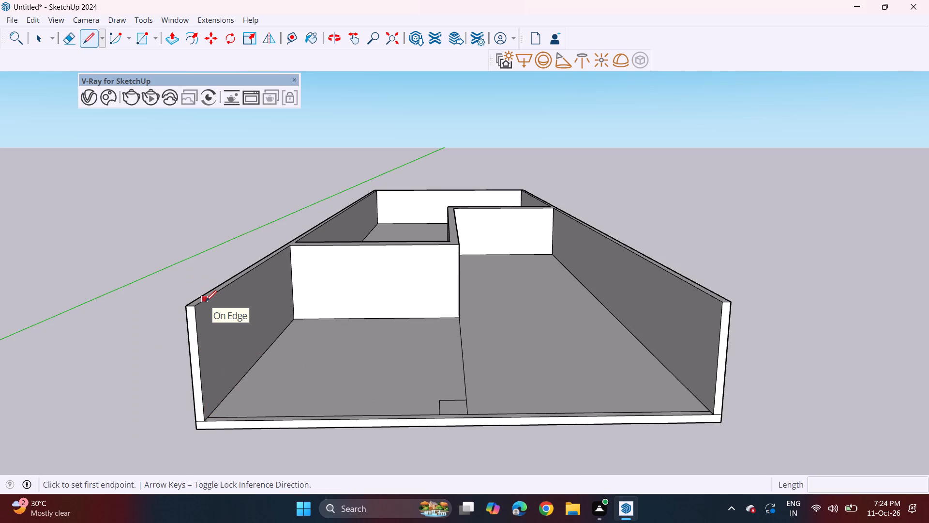
left_click(206, 303)
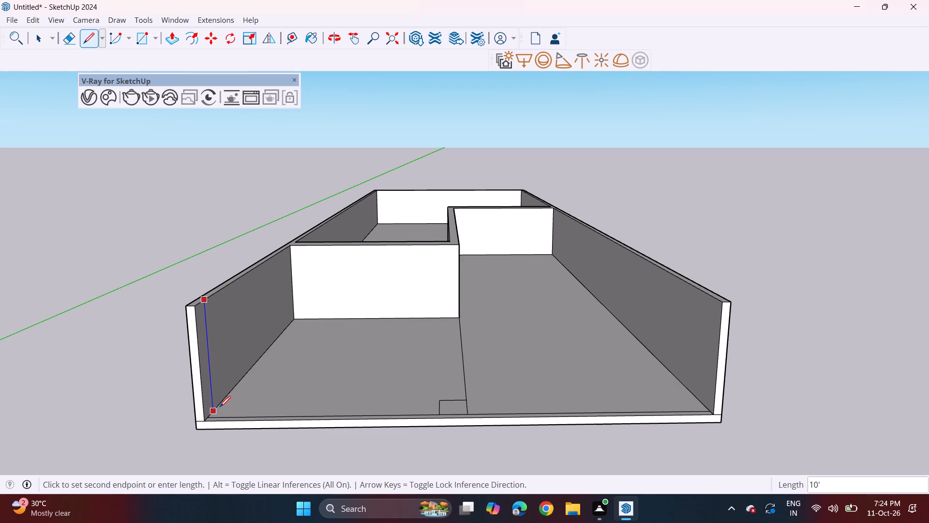
left_click(220, 407)
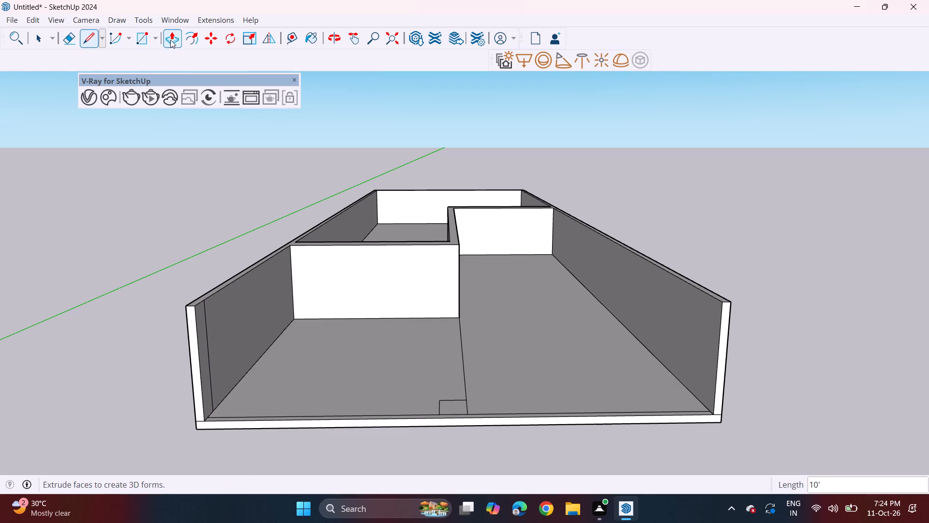
left_click(172, 37)
left_click(210, 393)
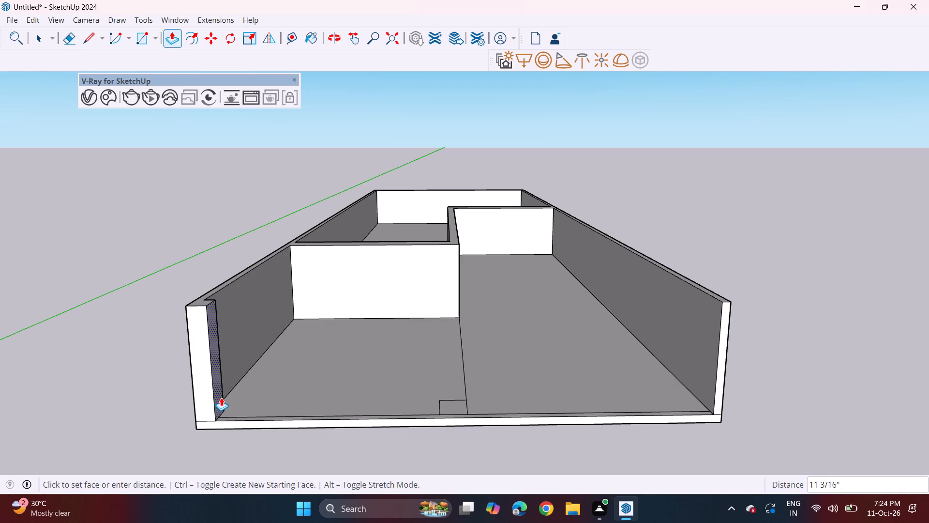
left_click(220, 398)
Push/Pull the small rectangle at the front border up 10' to form a column level with the wall tops.
triple_click(460, 407)
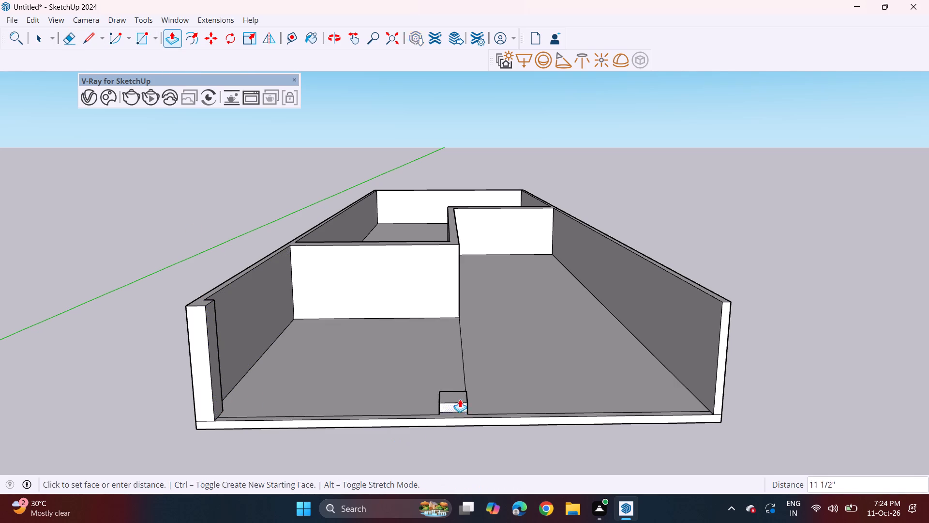
key("ctrl+z")
left_click(455, 406)
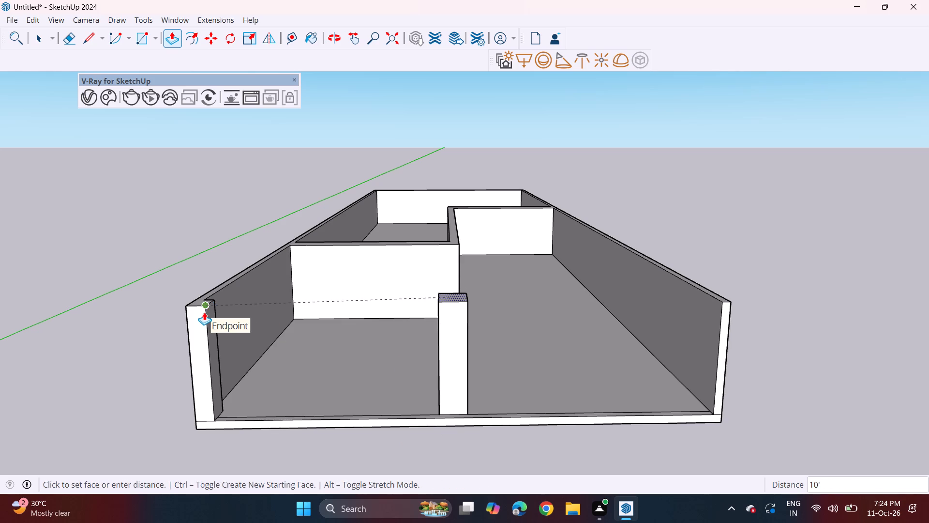
left_click_drag(204, 312, 212, 310)
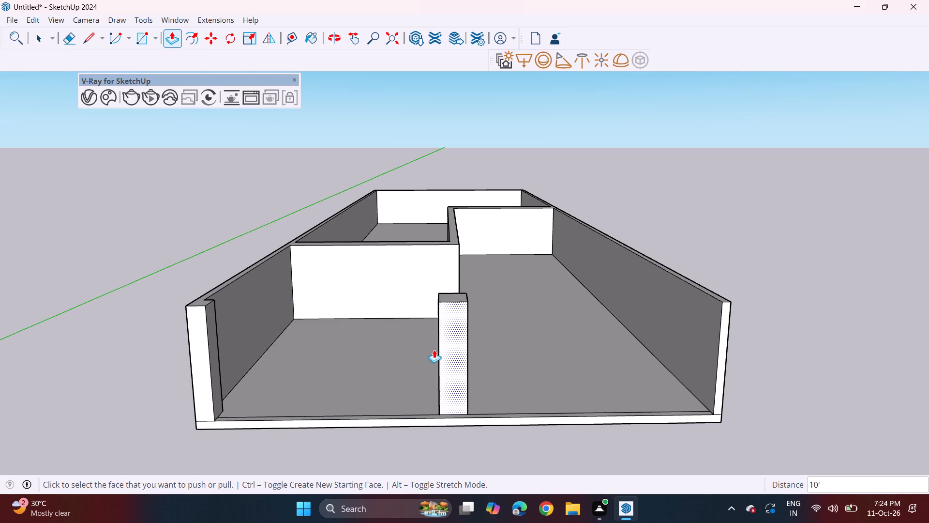
Examine the new column and side walls from low viewpoints in front of the building.
middle_click_drag(435, 345, 420, 294)
middle_click_drag(428, 302, 415, 305)
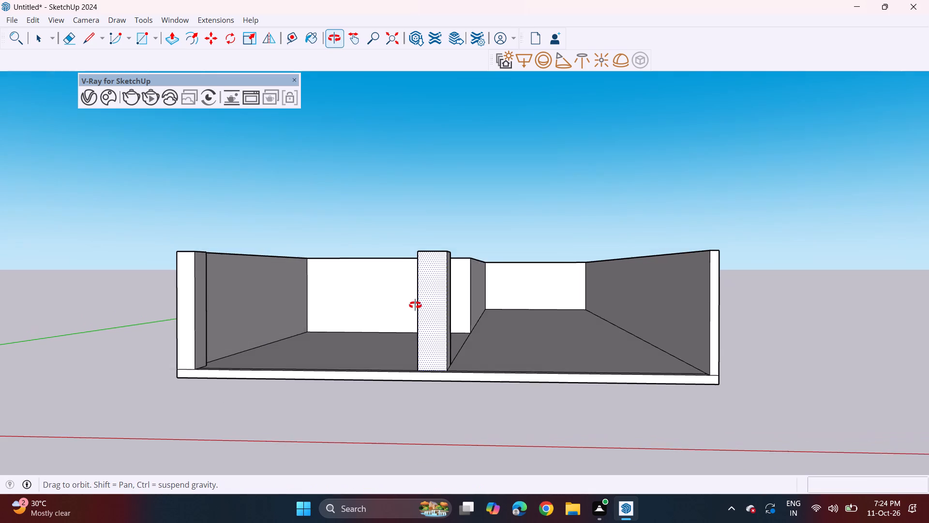
middle_click_drag(415, 305, 438, 300)
middle_click(431, 302)
middle_click_drag(415, 305, 390, 305)
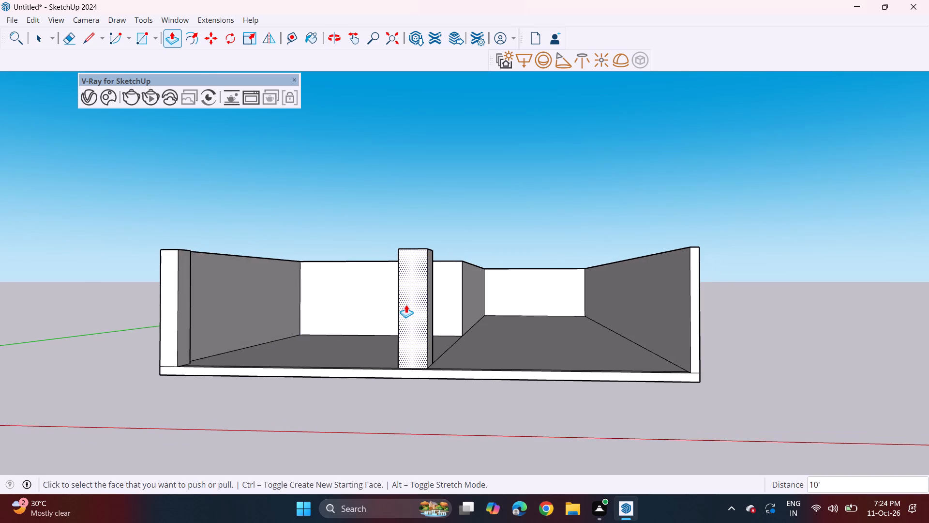
middle_click_drag(406, 305, 425, 306)
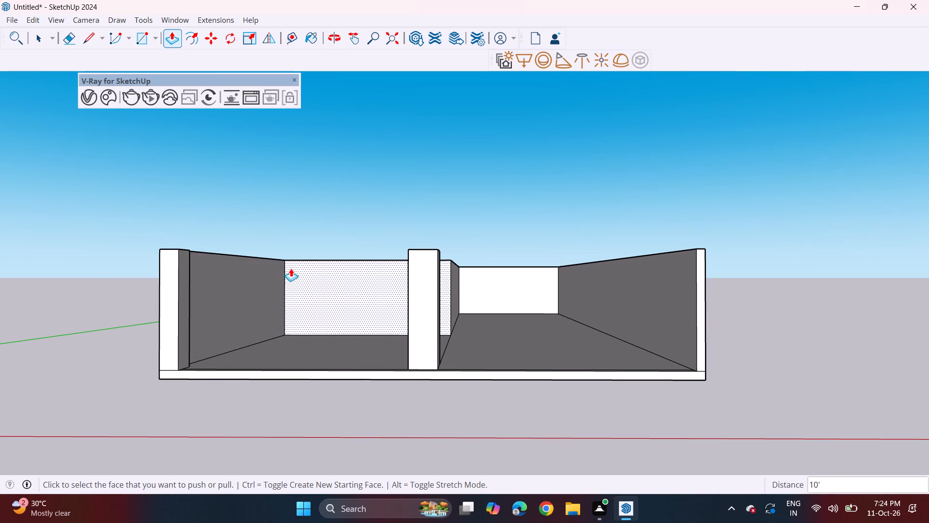
middle_click_drag(358, 238, 332, 297, "shift")
middle_click_drag(332, 293, 340, 275)
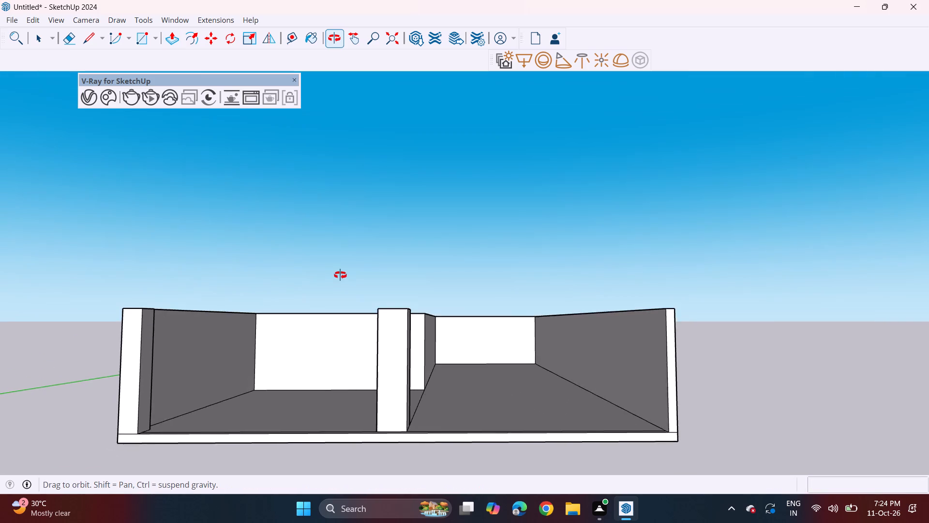
middle_click_drag(340, 275, 345, 283)
middle_click_drag(364, 302, 364, 296)
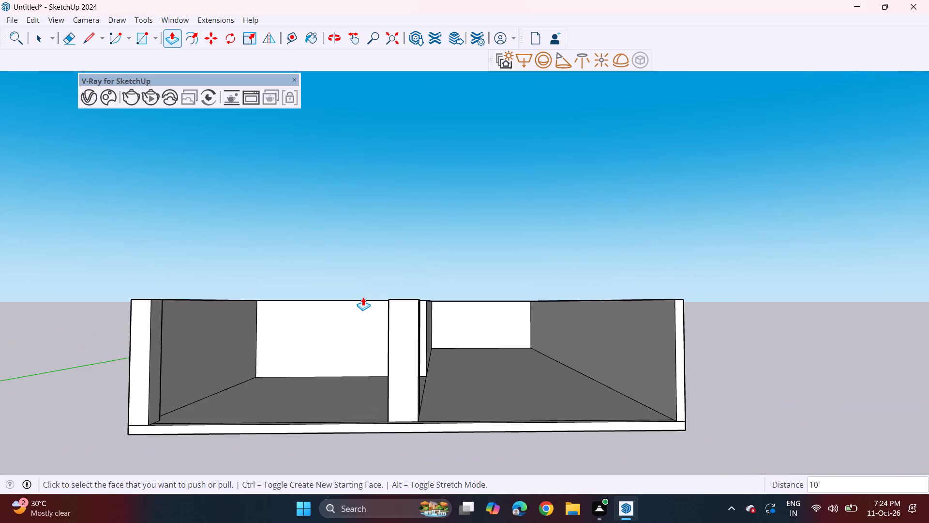
scroll(357, 300, "down", 2)
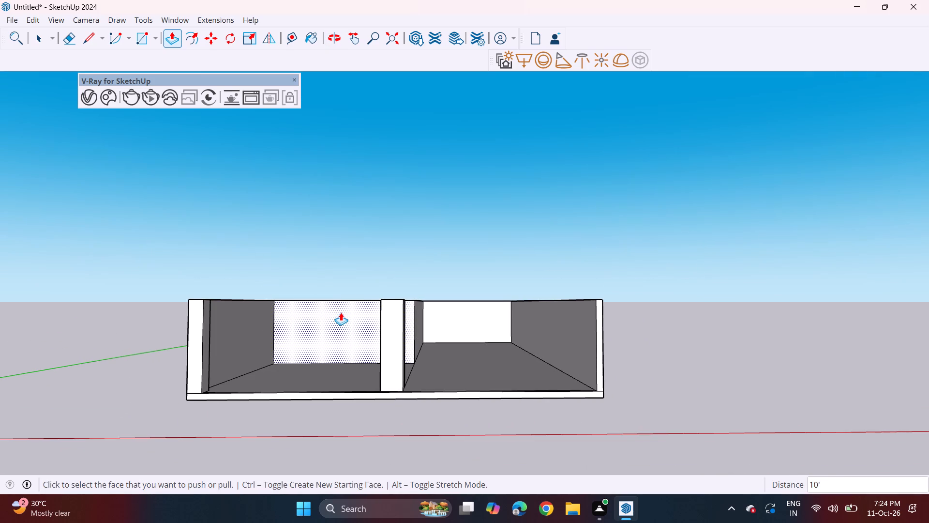
middle_click_drag(341, 312, 351, 313, "shift")
Draw a small rectangle about 11" by 2' 2" on the floor between the thickened side wall end and the column.
middle_click_drag(352, 314, 353, 399)
scroll(369, 391, "up", 2)
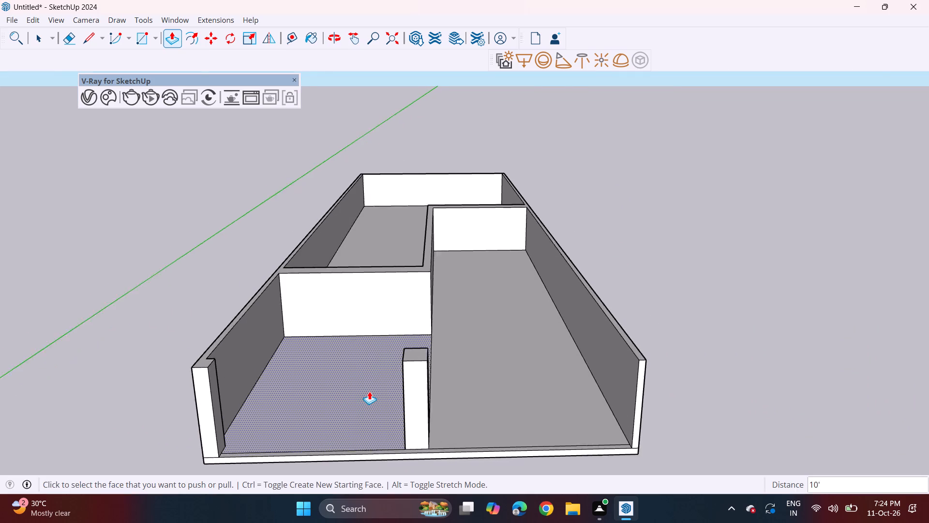
scroll(369, 391, "up", 2)
left_click_drag(146, 45, 150, 58)
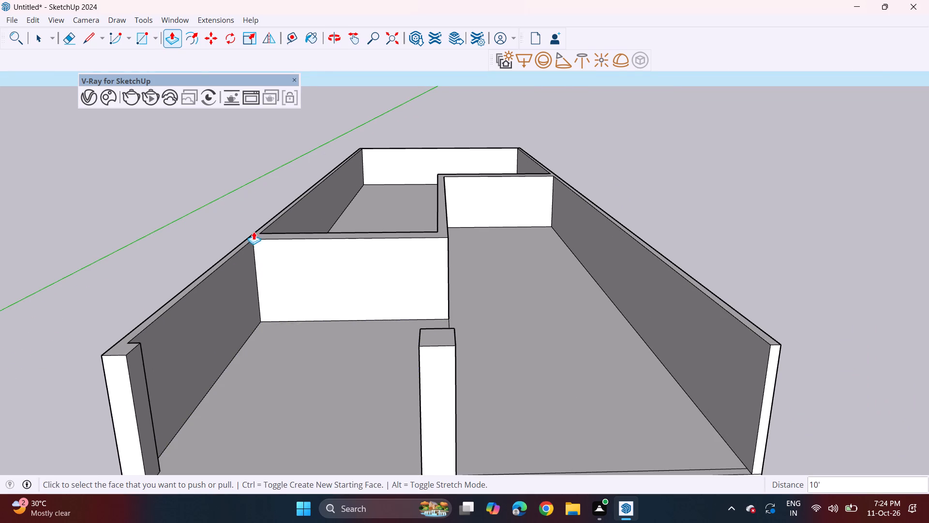
left_click(144, 45)
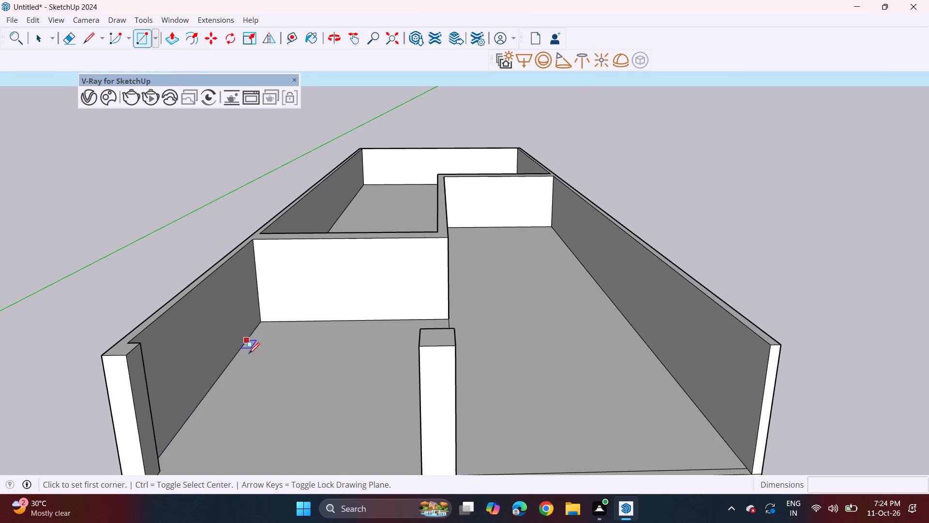
left_click(319, 422)
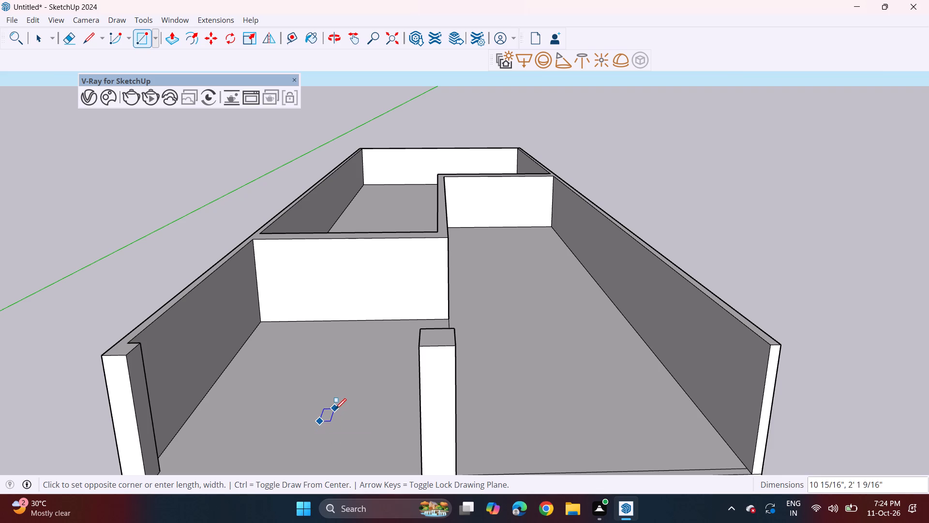
left_click(338, 412)
key("space")
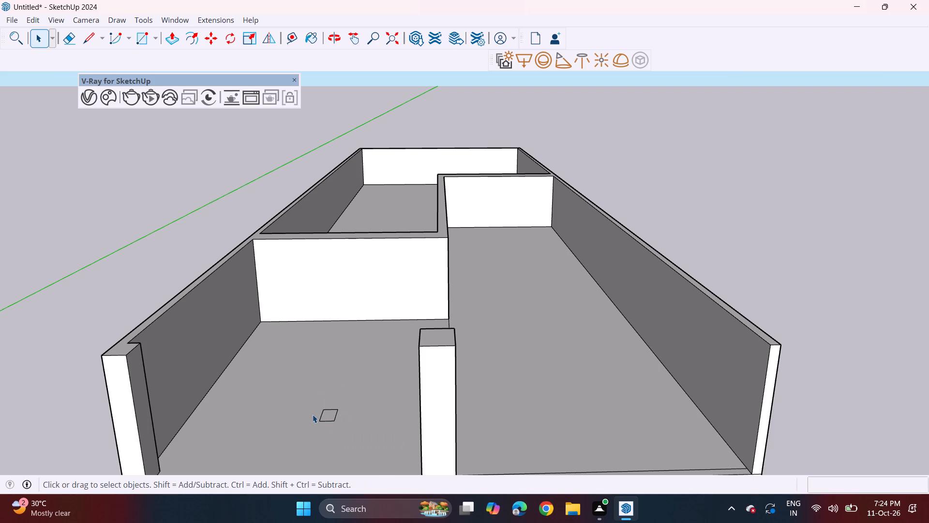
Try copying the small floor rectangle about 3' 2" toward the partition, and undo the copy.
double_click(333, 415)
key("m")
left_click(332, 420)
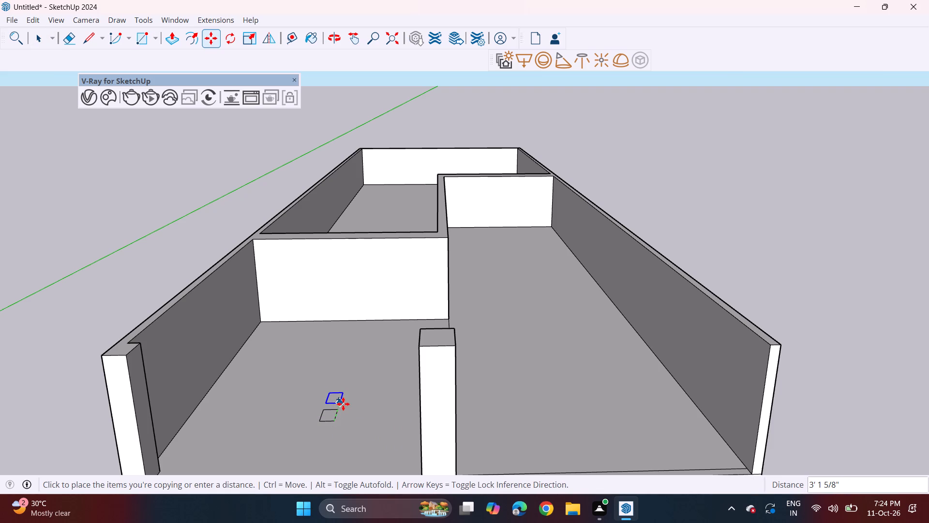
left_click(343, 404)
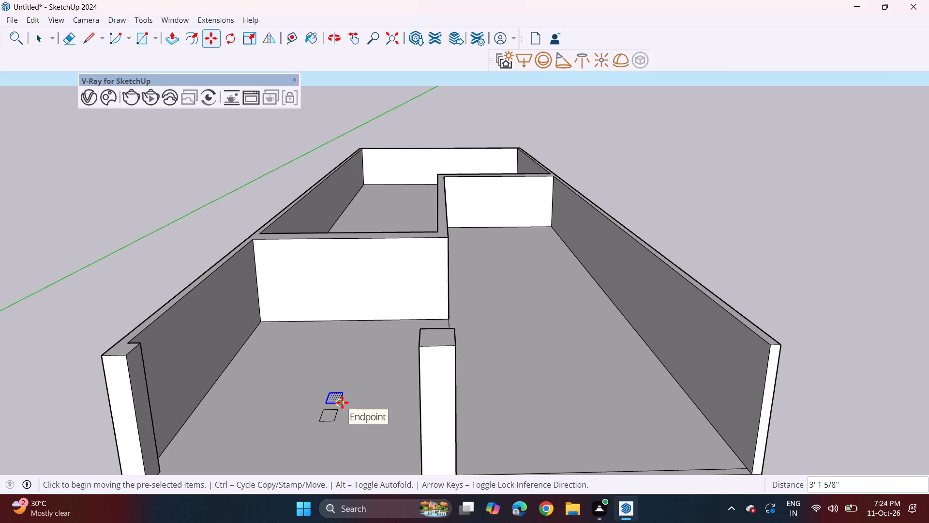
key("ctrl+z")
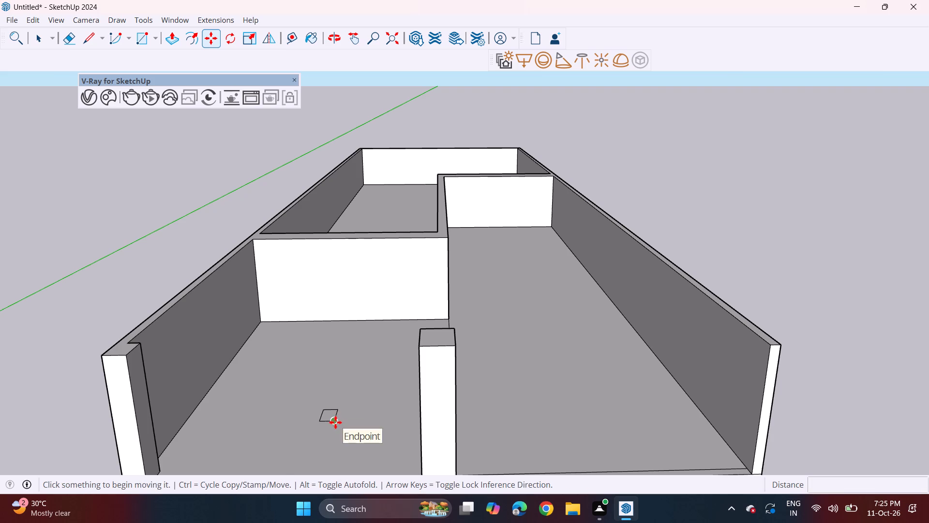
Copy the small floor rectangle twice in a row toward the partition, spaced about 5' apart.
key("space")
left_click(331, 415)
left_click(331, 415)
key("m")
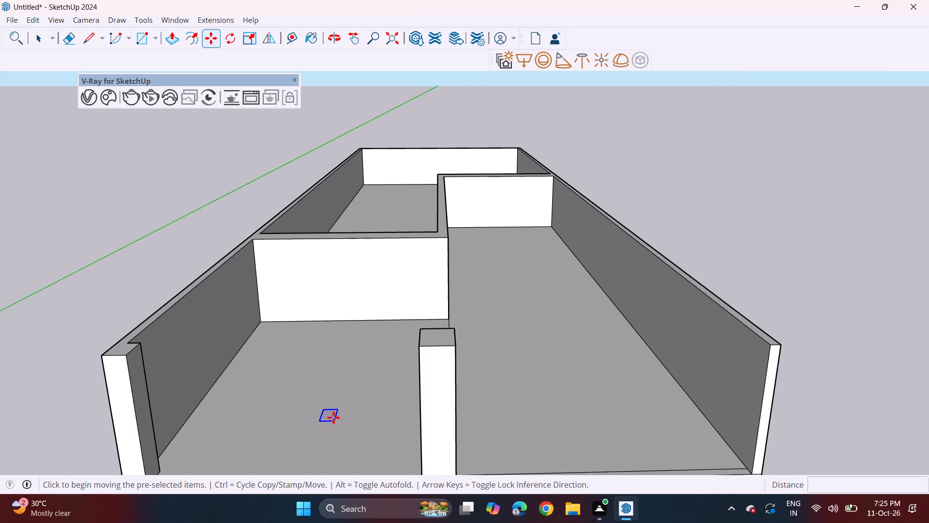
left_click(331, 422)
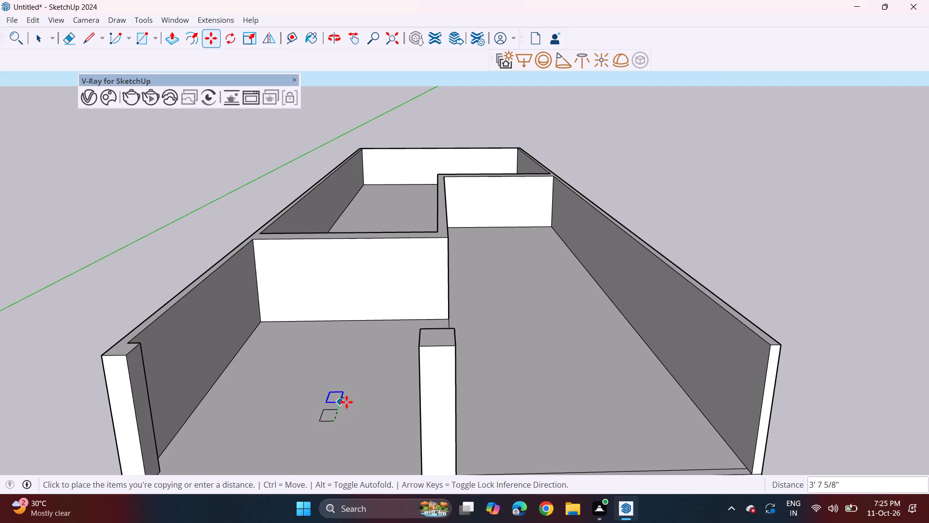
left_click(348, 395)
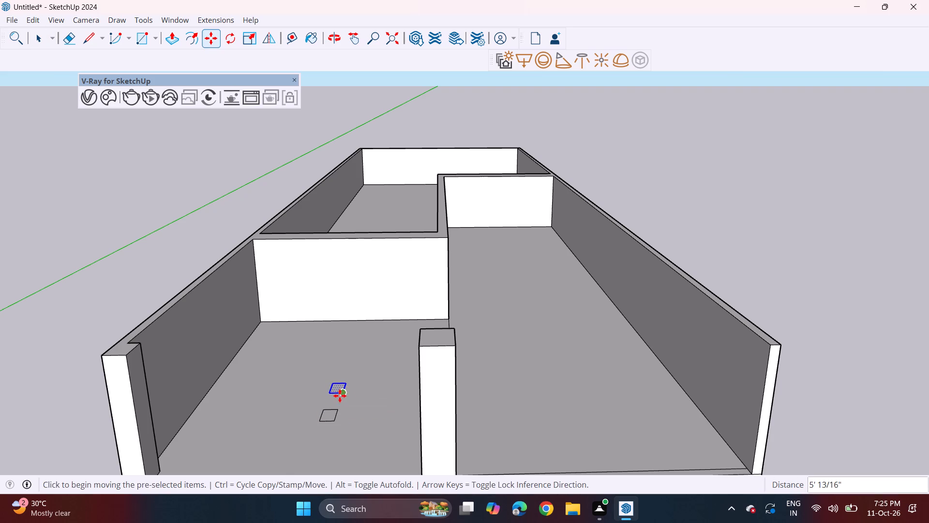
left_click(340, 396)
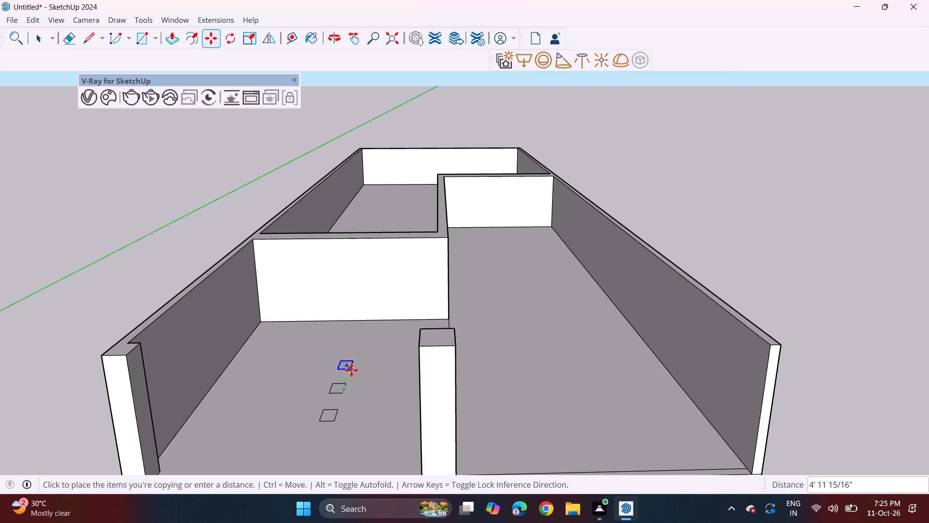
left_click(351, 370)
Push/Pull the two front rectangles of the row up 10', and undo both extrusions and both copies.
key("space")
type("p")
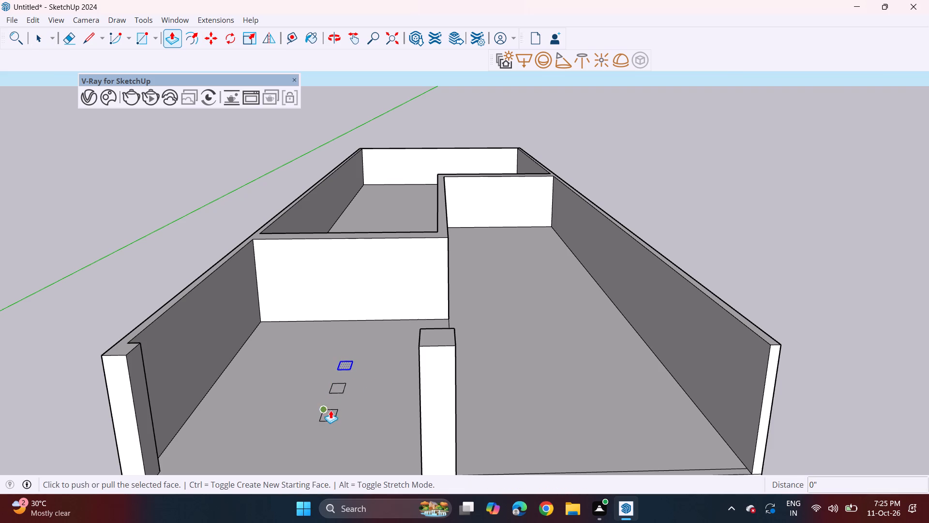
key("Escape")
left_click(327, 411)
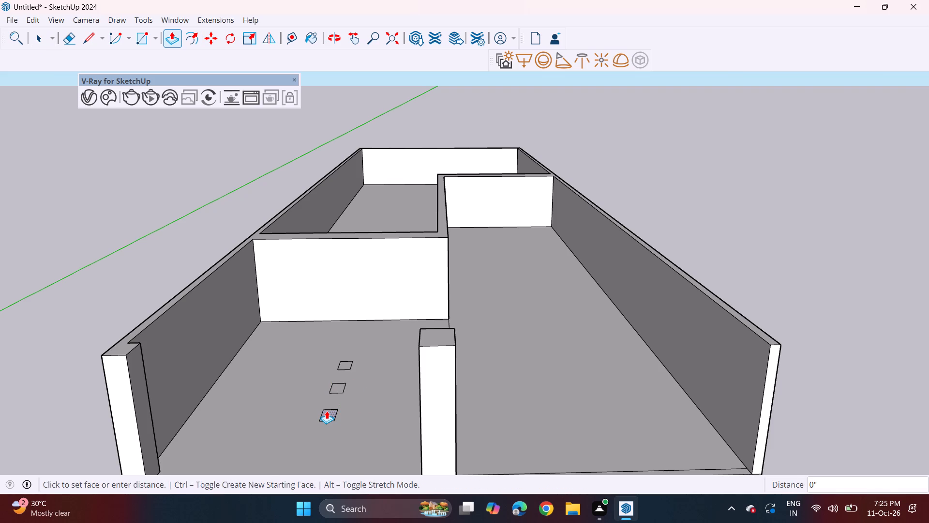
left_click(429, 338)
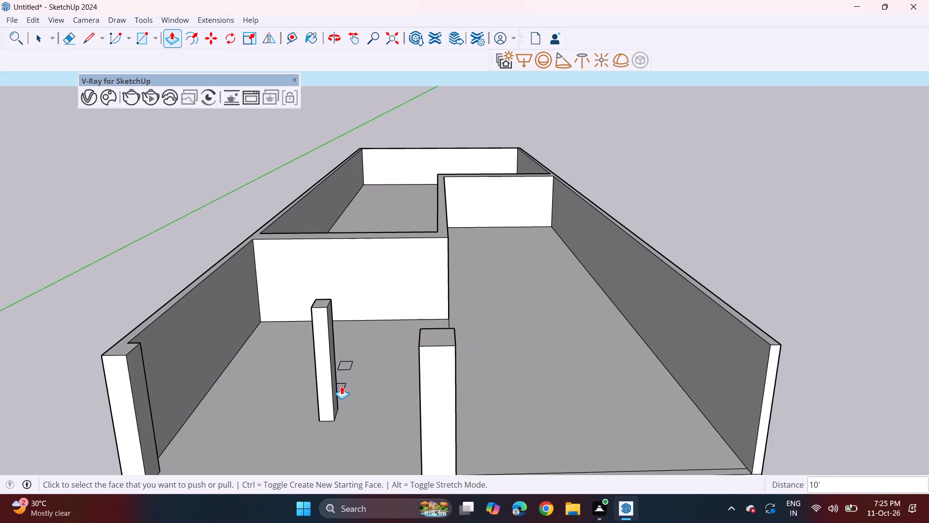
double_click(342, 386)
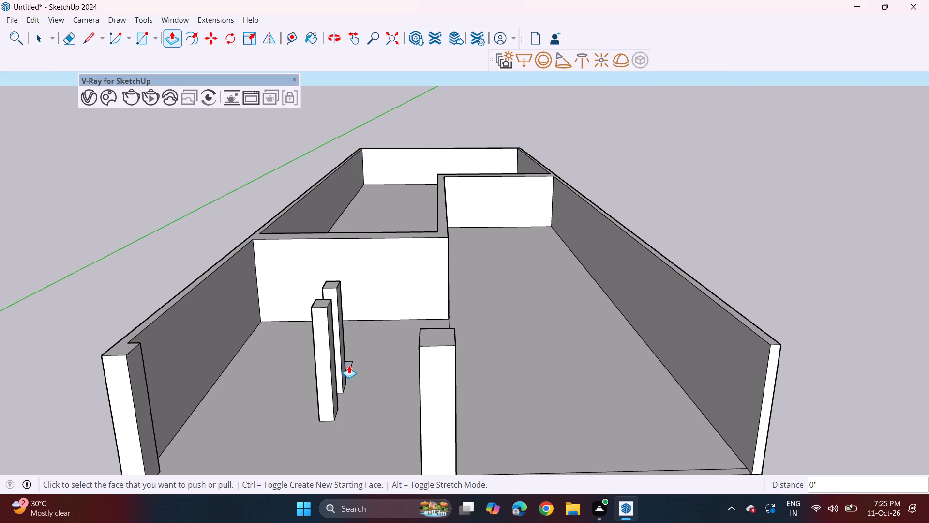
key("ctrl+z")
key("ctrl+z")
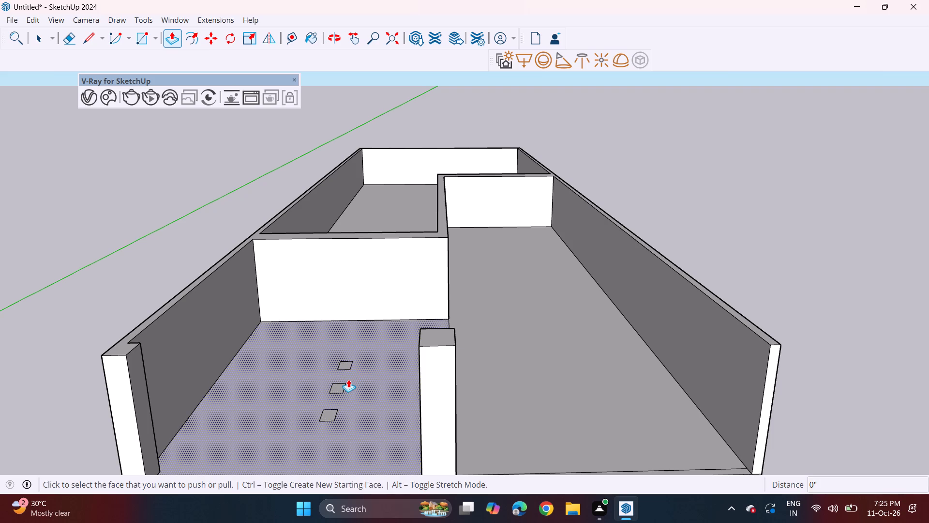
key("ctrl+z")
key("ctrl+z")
Copy the small floor rectangle twice in a row toward the partition, spaced about 8' apart.
key("space")
double_click(330, 417)
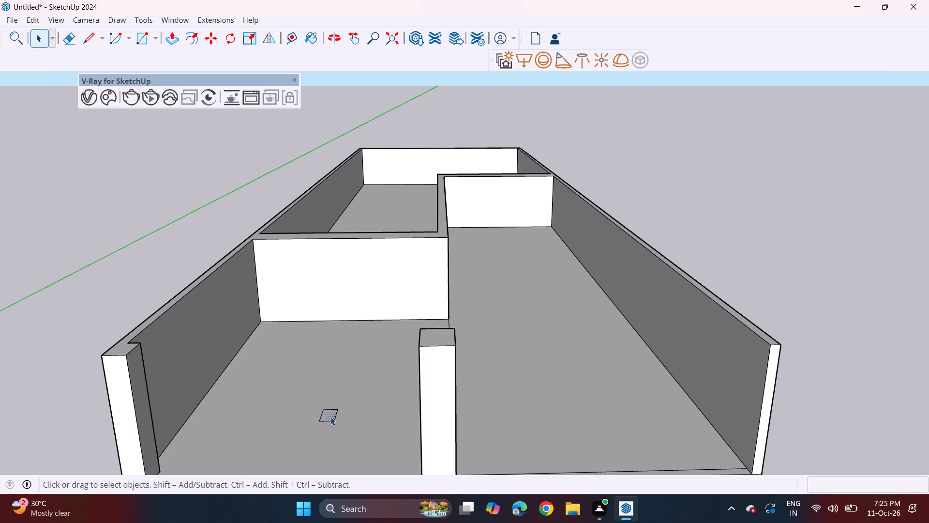
key("m")
left_click(332, 423)
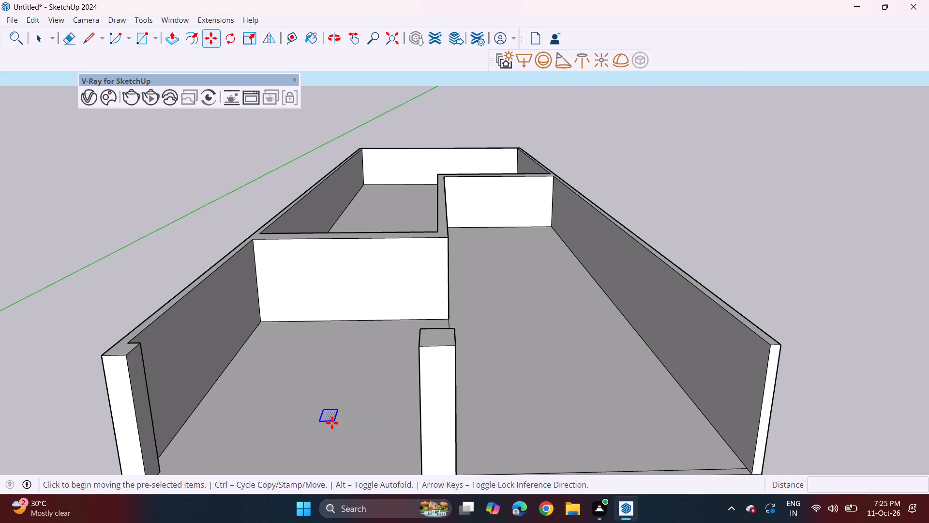
left_click(349, 381)
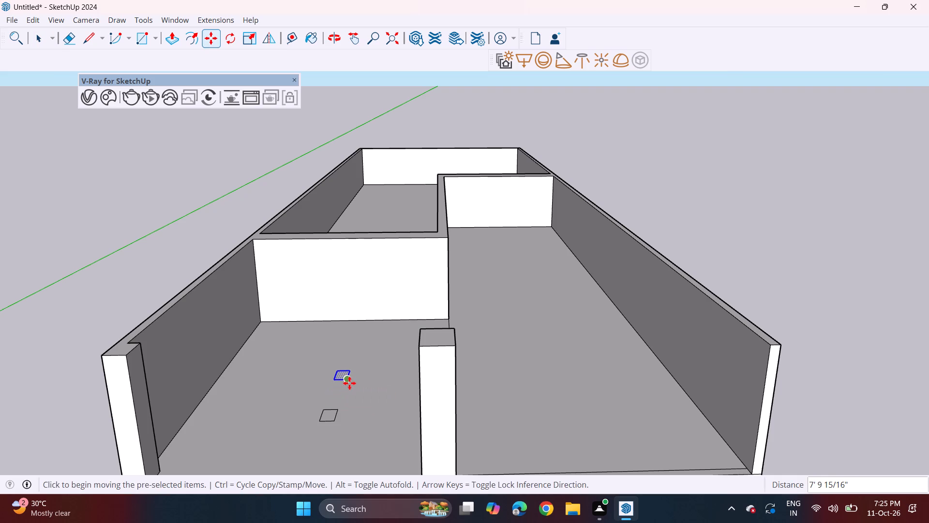
left_click(348, 380)
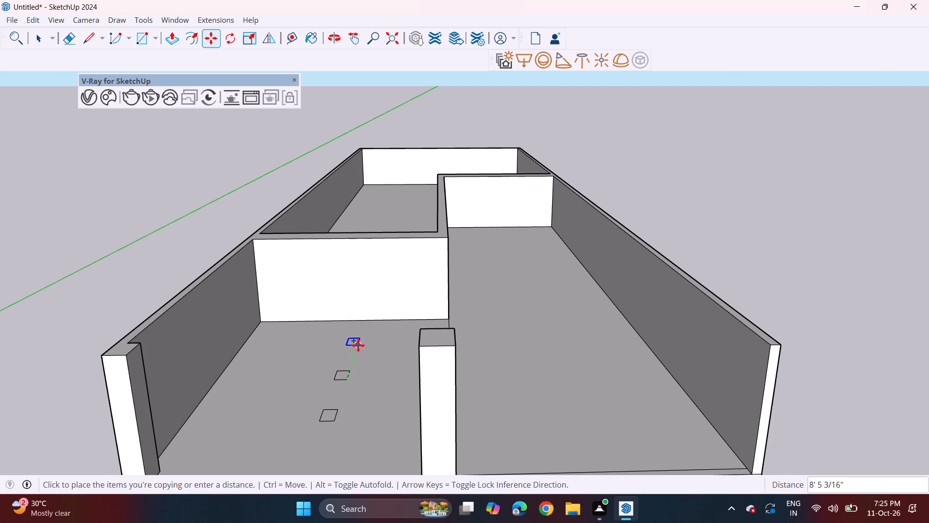
left_click(357, 349)
Push/Pull the three small floor rectangles up 10' to form columns level with the front column.
key("space")
key("p")
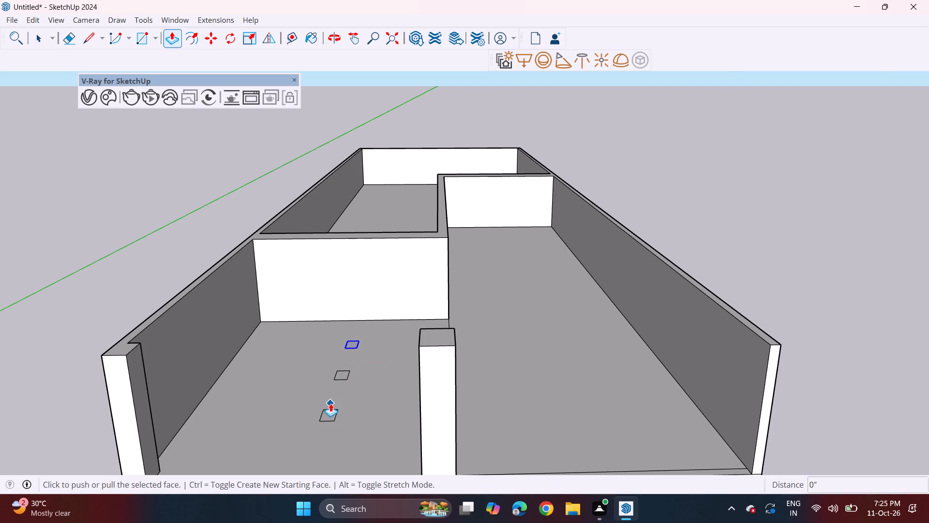
key("Escape")
left_click(331, 411)
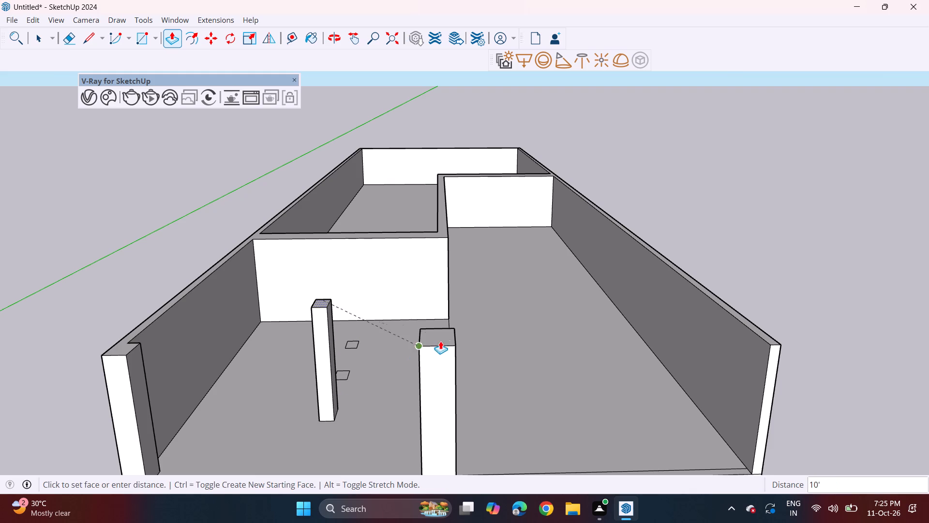
left_click(449, 343)
double_click(342, 379)
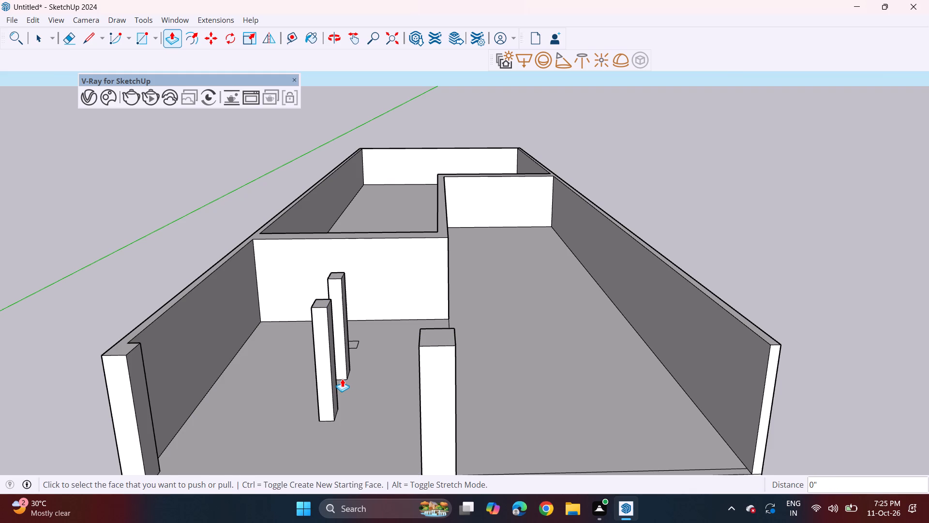
double_click(353, 346)
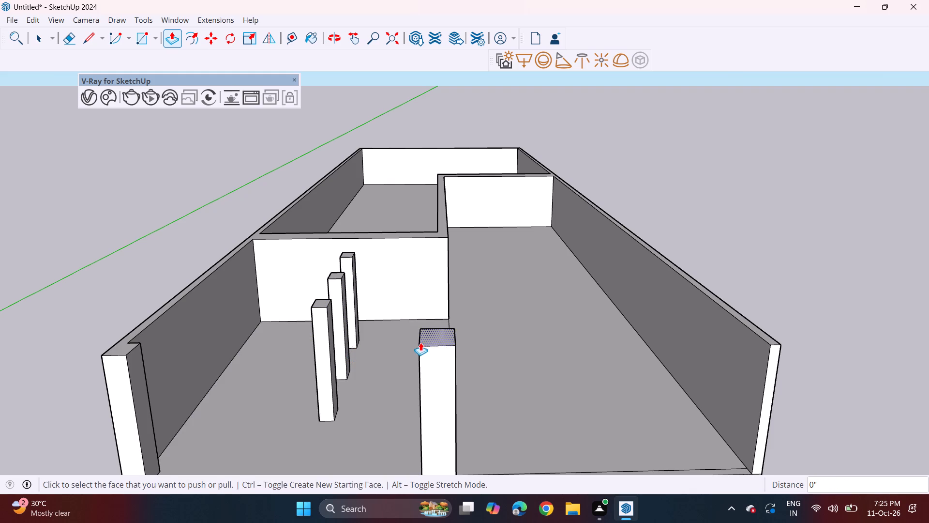
Examine the row of three new columns from low front viewpoints and from an angled view.
middle_click_drag(459, 345, 442, 291)
scroll(443, 290, "down", 2)
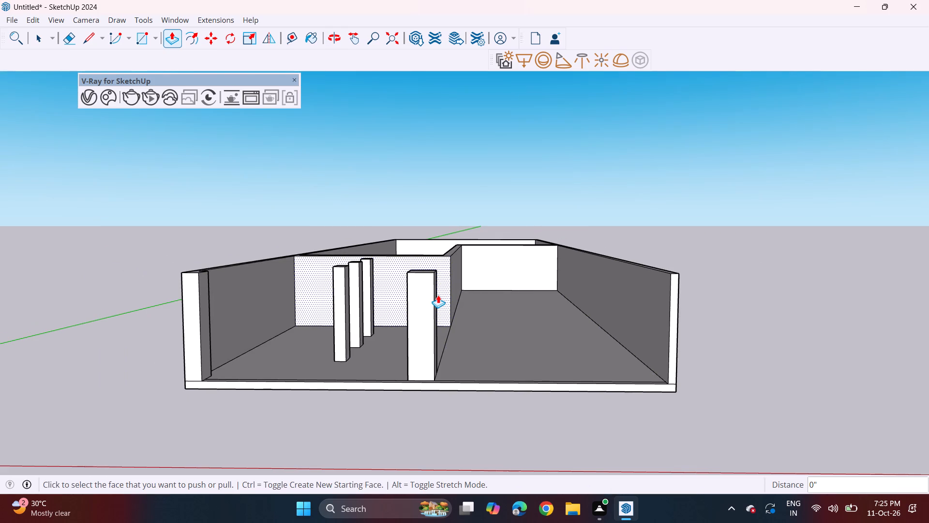
middle_click_drag(426, 306, 437, 292)
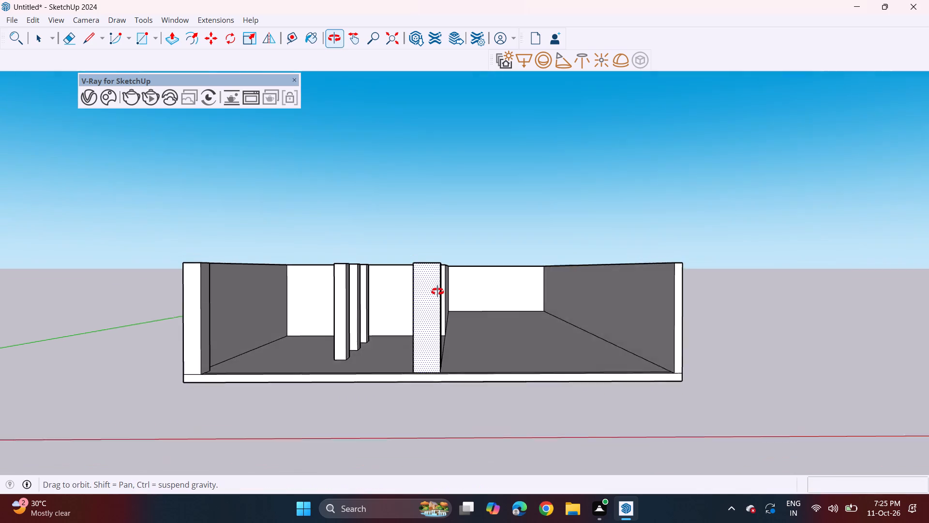
middle_click_drag(437, 292, 433, 314)
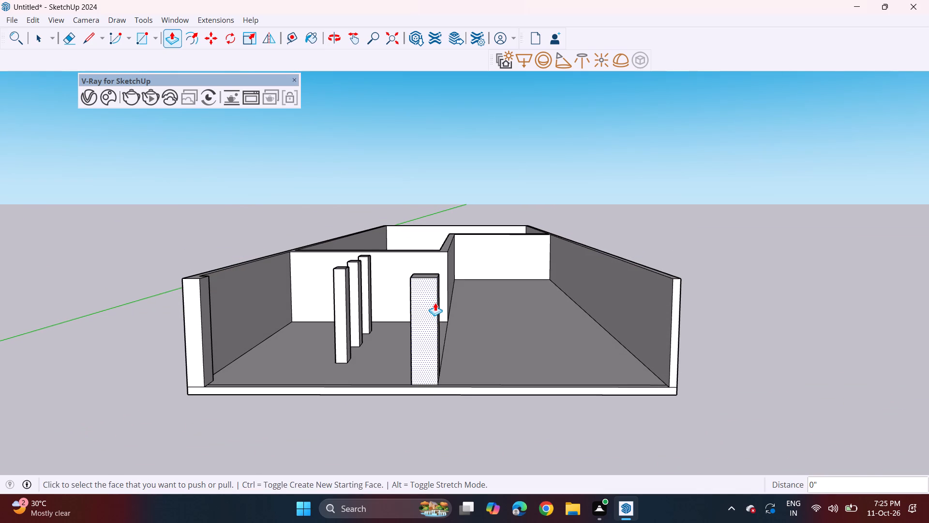
middle_click_drag(467, 271, 412, 308)
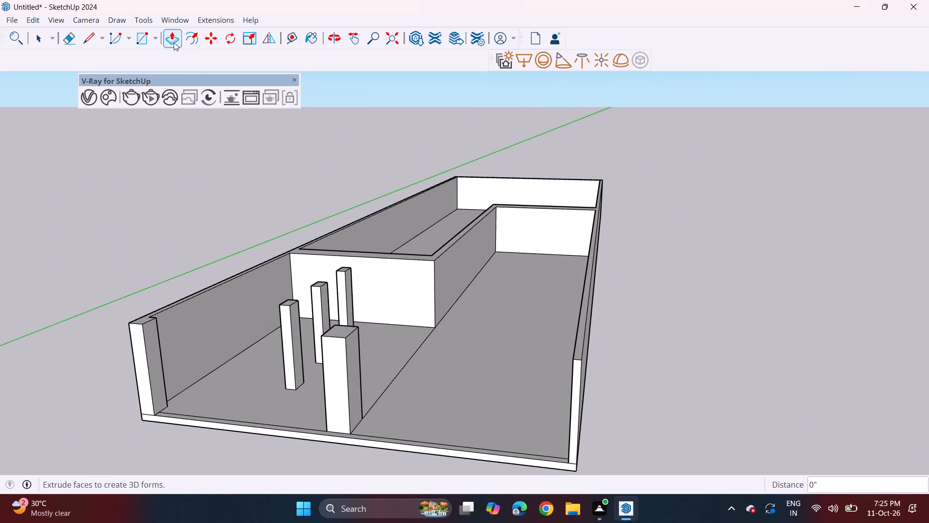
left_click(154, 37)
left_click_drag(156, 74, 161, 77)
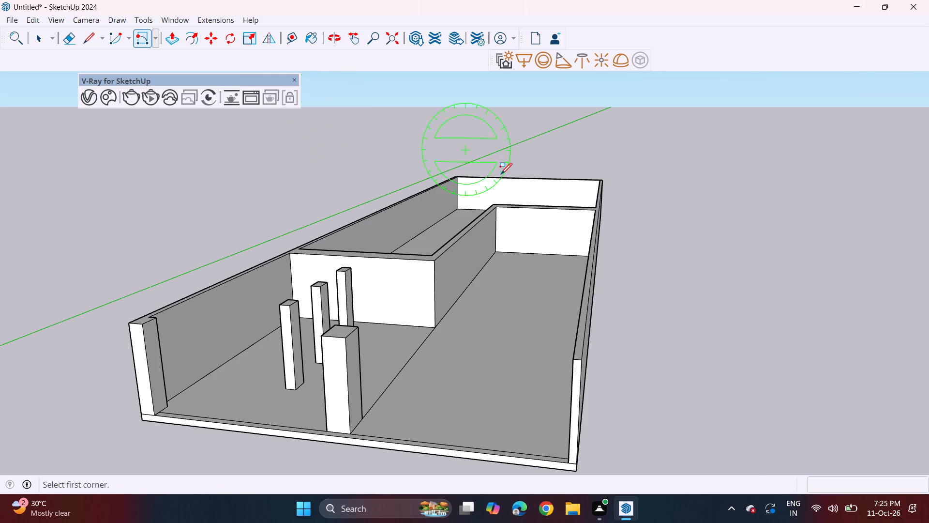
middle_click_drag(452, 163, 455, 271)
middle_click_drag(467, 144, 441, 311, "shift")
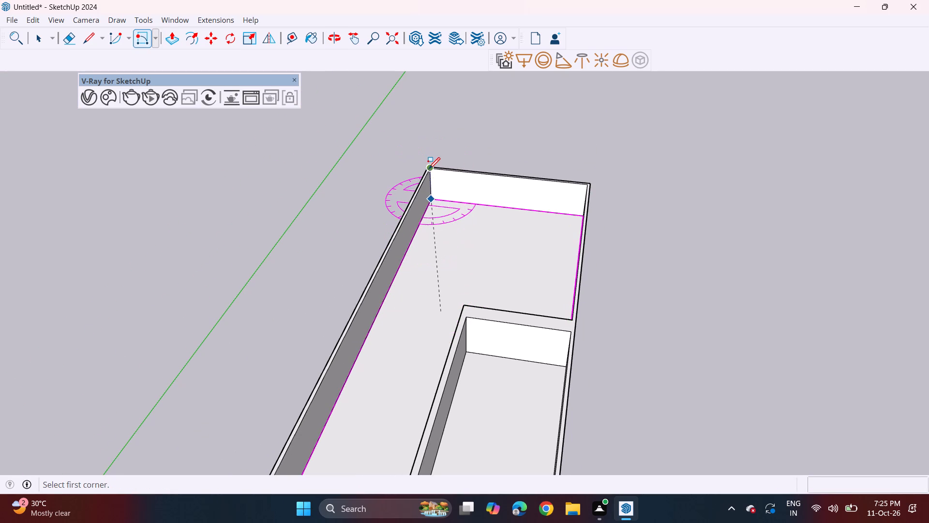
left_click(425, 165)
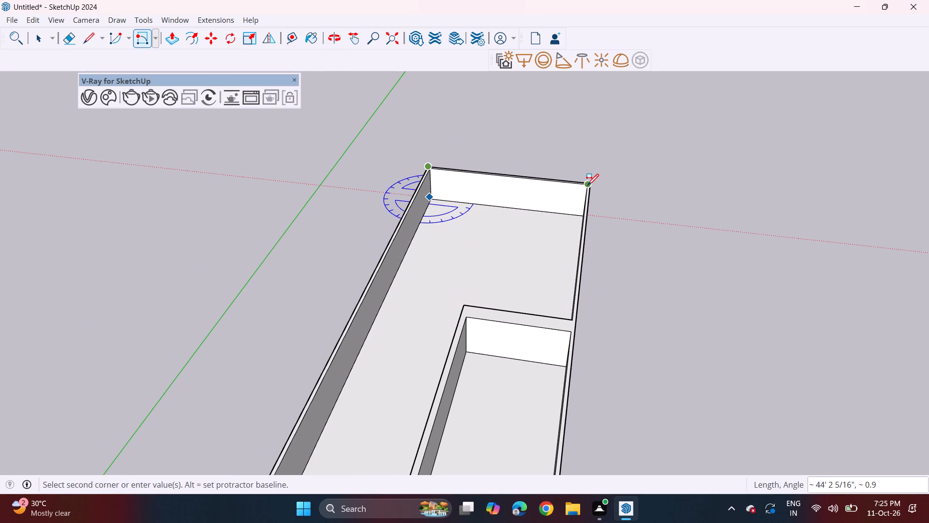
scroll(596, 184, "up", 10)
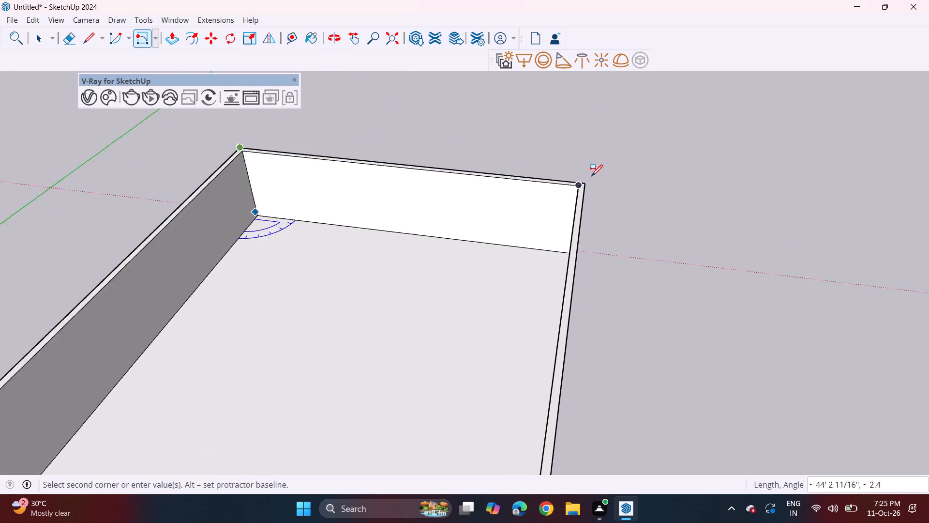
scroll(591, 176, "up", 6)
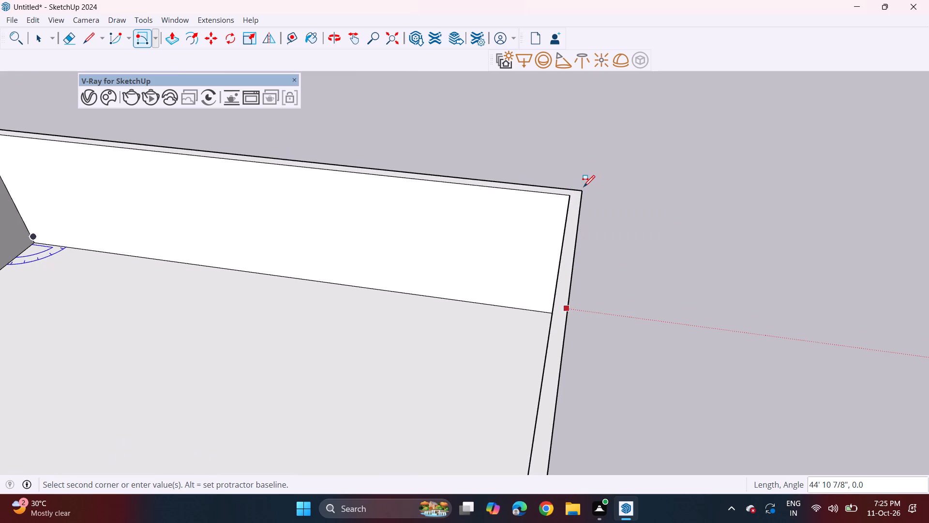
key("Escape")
Draw a rotated rectangle standing upright along the back wall's outer top edge, 44' 10 7/8" long and 6" high.
scroll(577, 190, "down", 3)
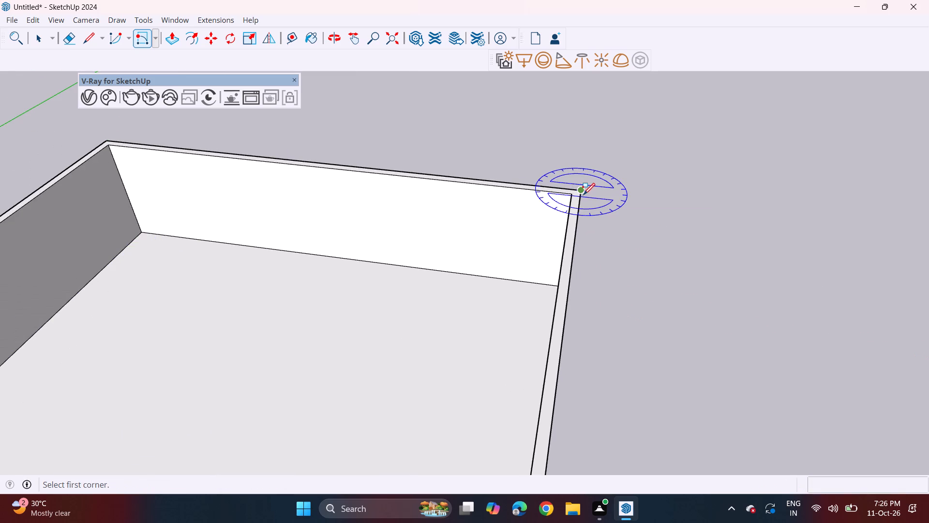
left_click(583, 194)
left_click(108, 138)
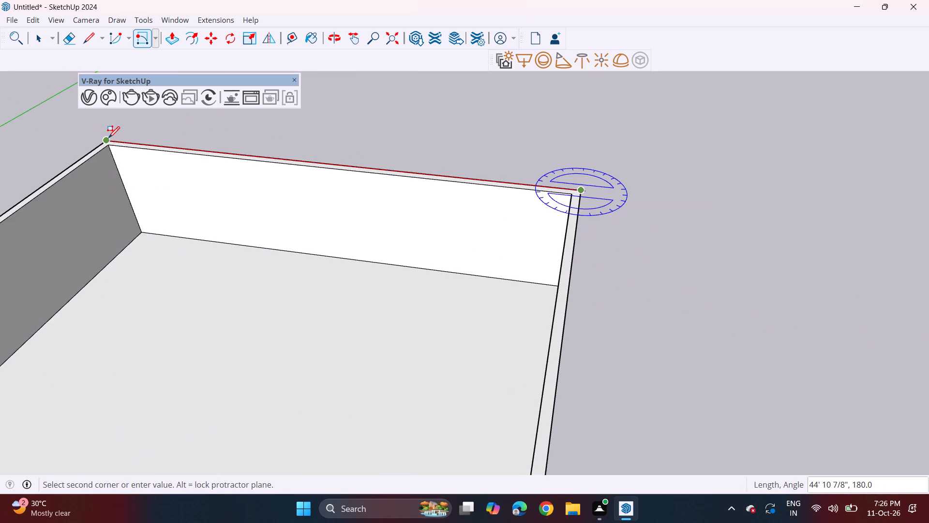
middle_click_drag(540, 174, 256, 131)
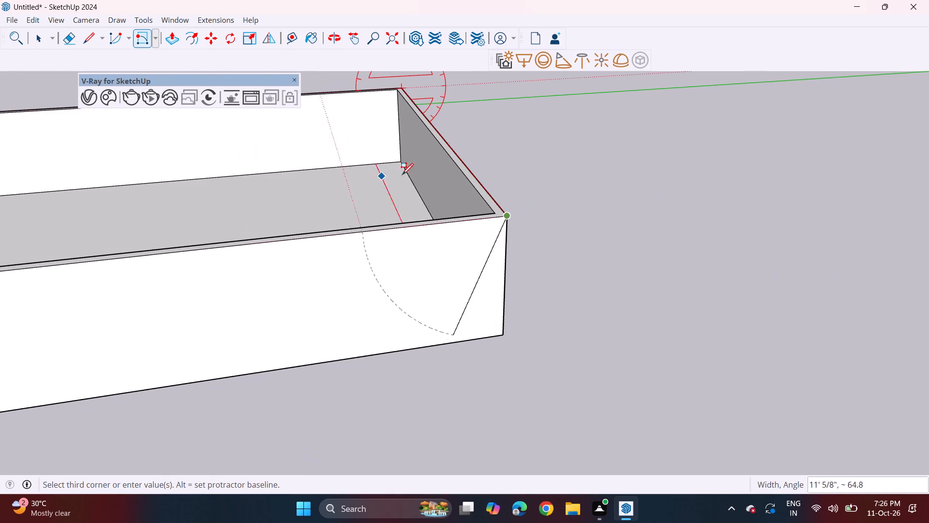
middle_click_drag(502, 181, 464, 129)
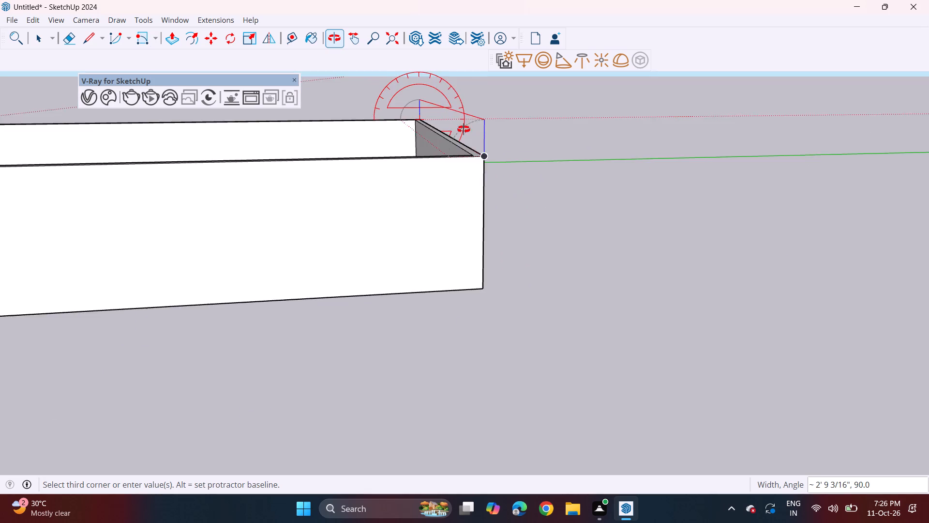
middle_click_drag(464, 129, 459, 127)
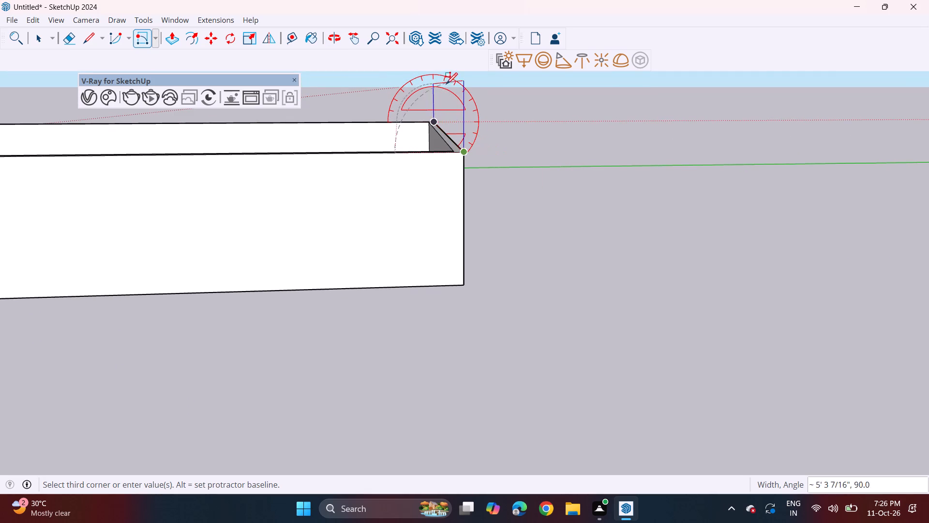
key("6")
key("Return")
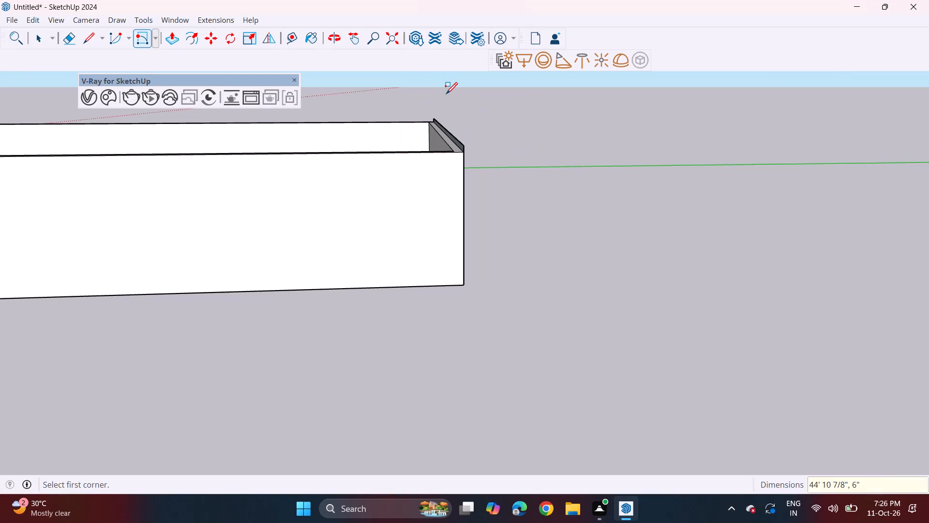
Push/Pull the 6" high rectangle 143' 1 11/16" over the walls to the building's front to form a roof slab.
middle_click_drag(366, 184, 443, 235)
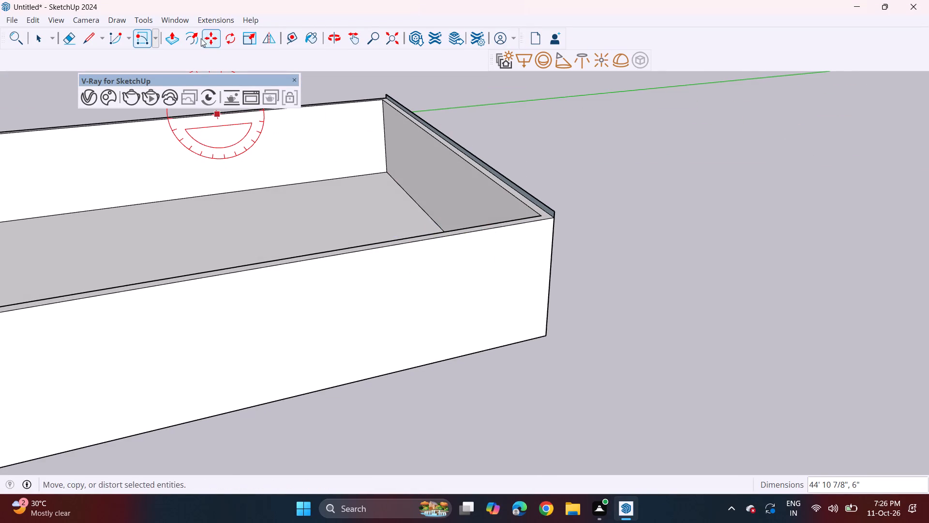
left_click(174, 40)
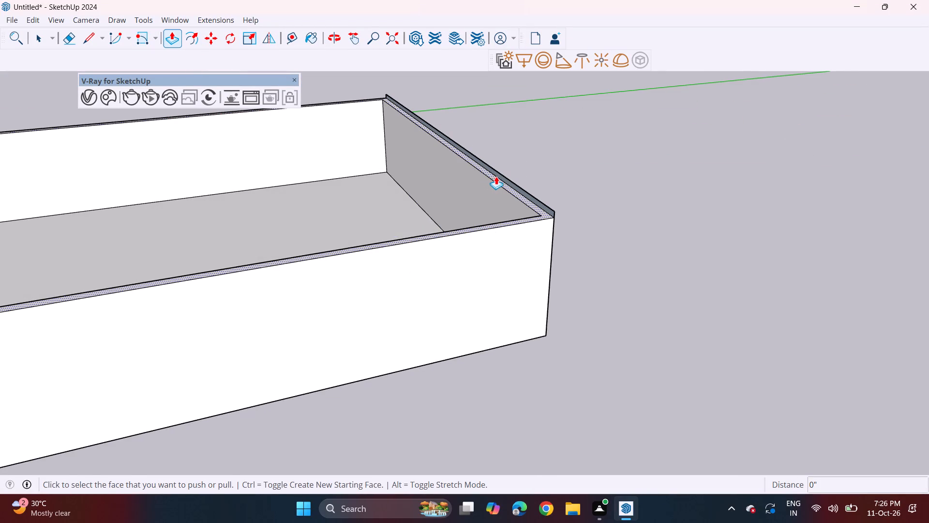
left_click(496, 174)
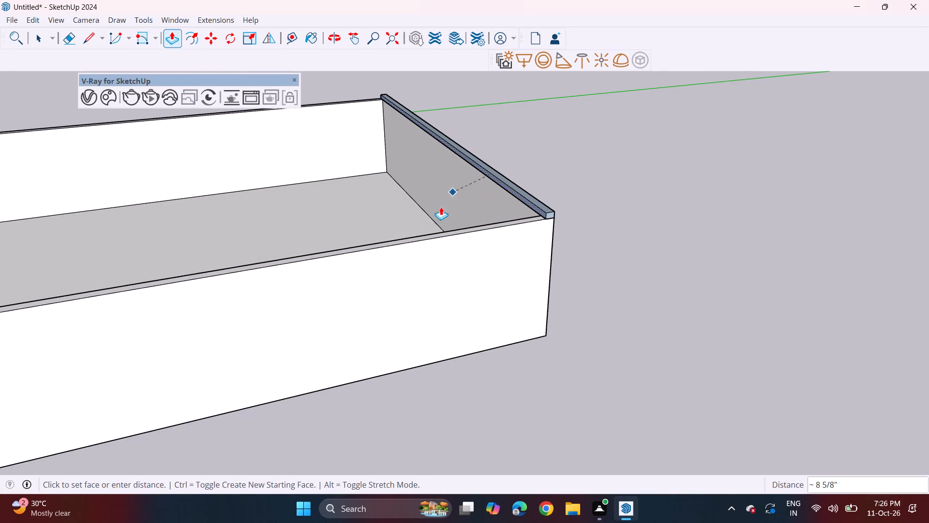
scroll(392, 222, "down", 10)
scroll(201, 245, "down", 1)
middle_click_drag(202, 246, 614, 233, "shift")
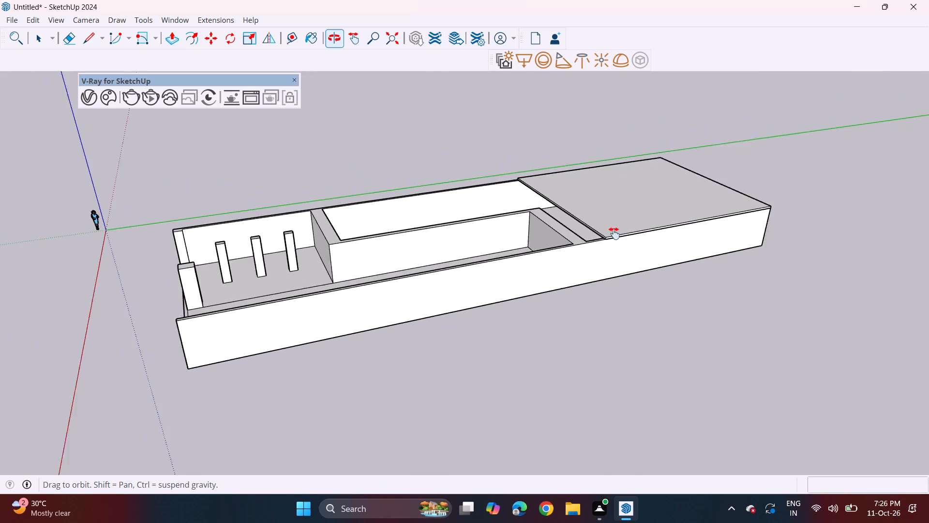
middle_click_drag(614, 233, 617, 233, "shift")
middle_click_drag(230, 322, 367, 277)
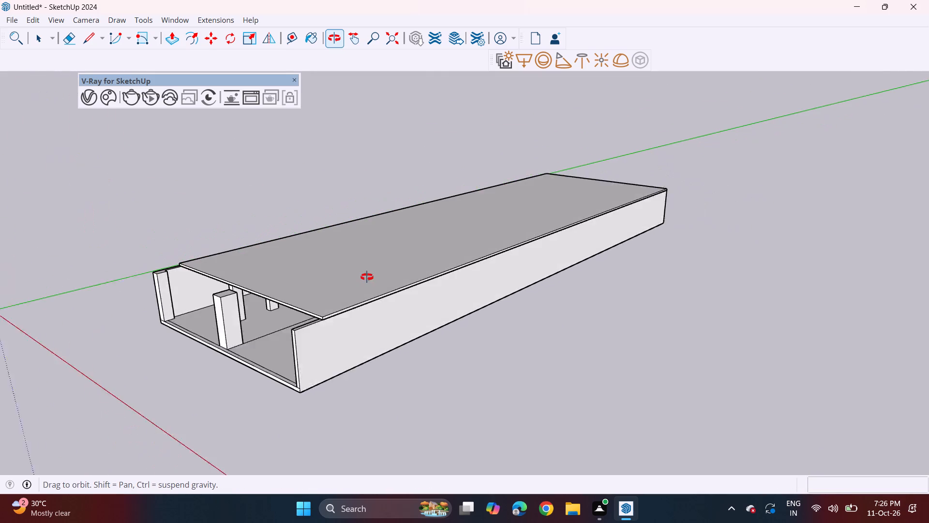
middle_click_drag(367, 277, 421, 239)
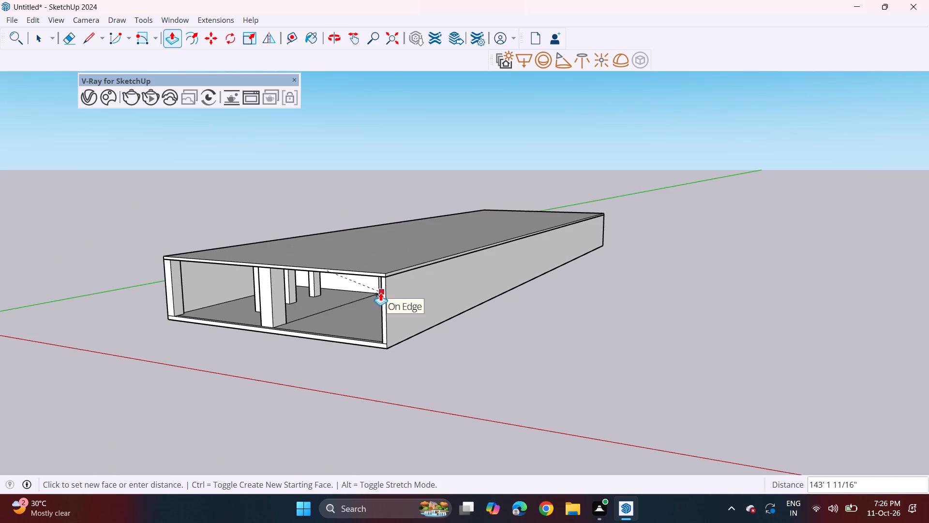
left_click(380, 292)
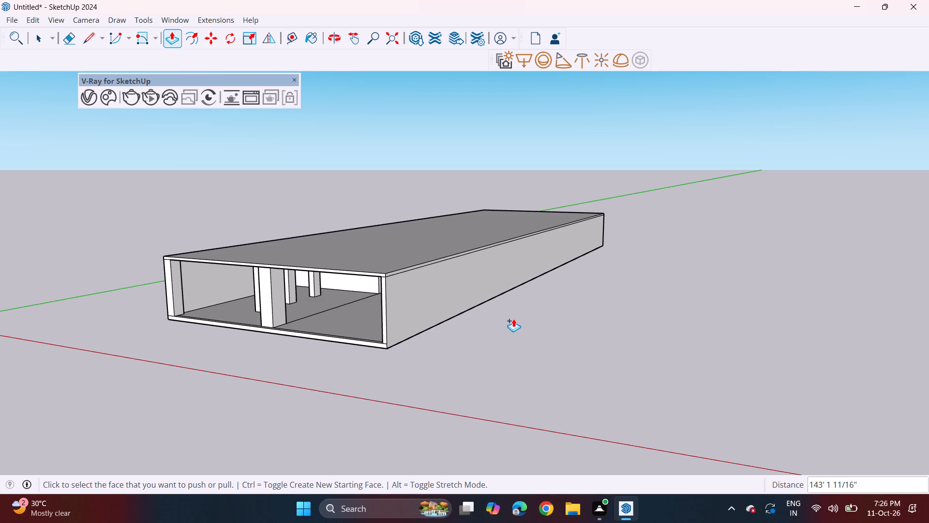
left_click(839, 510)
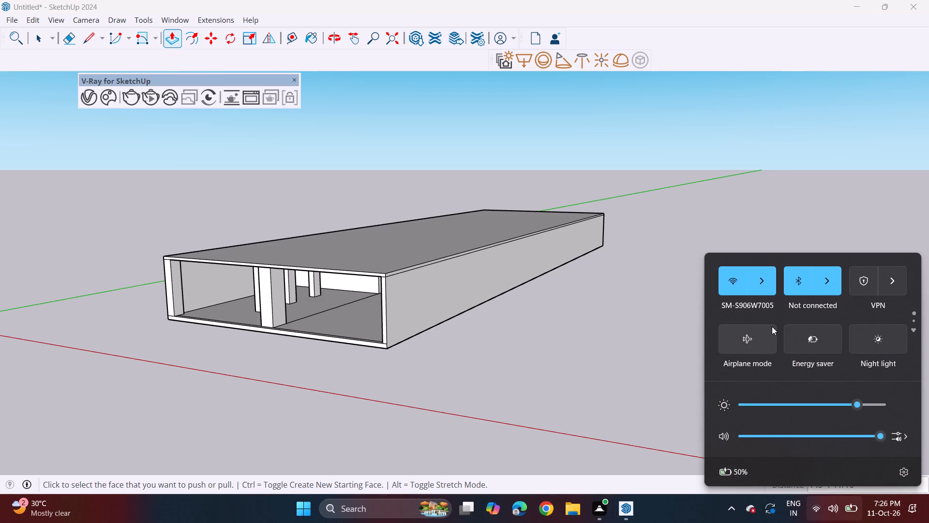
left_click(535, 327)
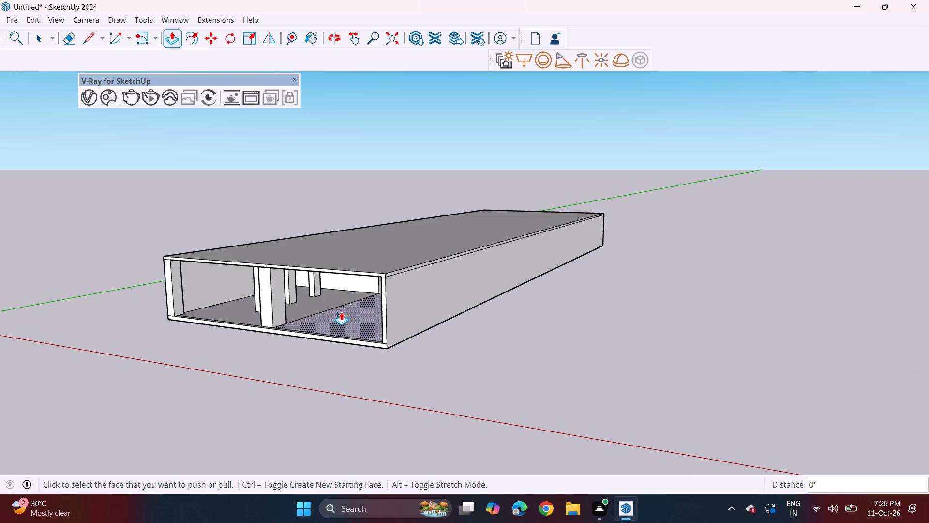
Push/Pull the end wall of the open area beside the partition 12' 4 13/16" toward the building's front.
middle_click_drag(338, 303, 404, 301)
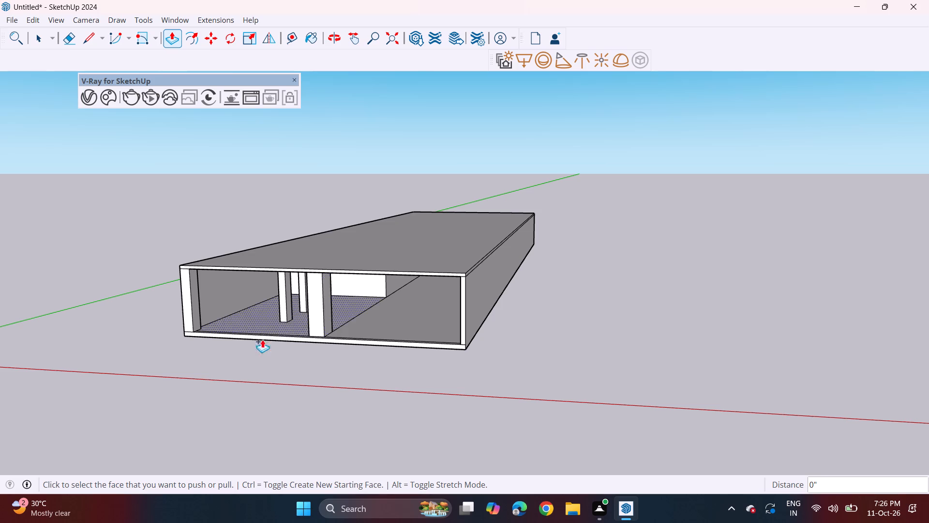
middle_click_drag(298, 313, 341, 275)
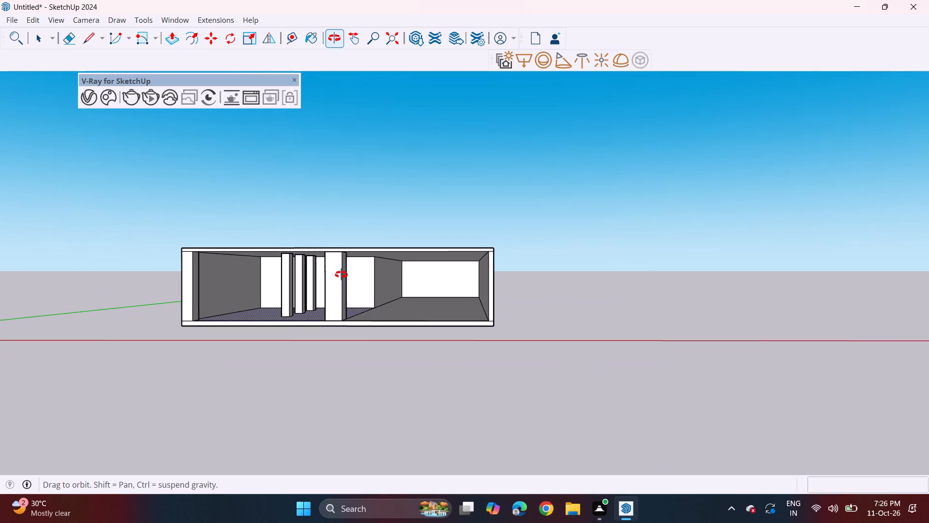
middle_click_drag(341, 275, 342, 276)
scroll(441, 275, "up", 4)
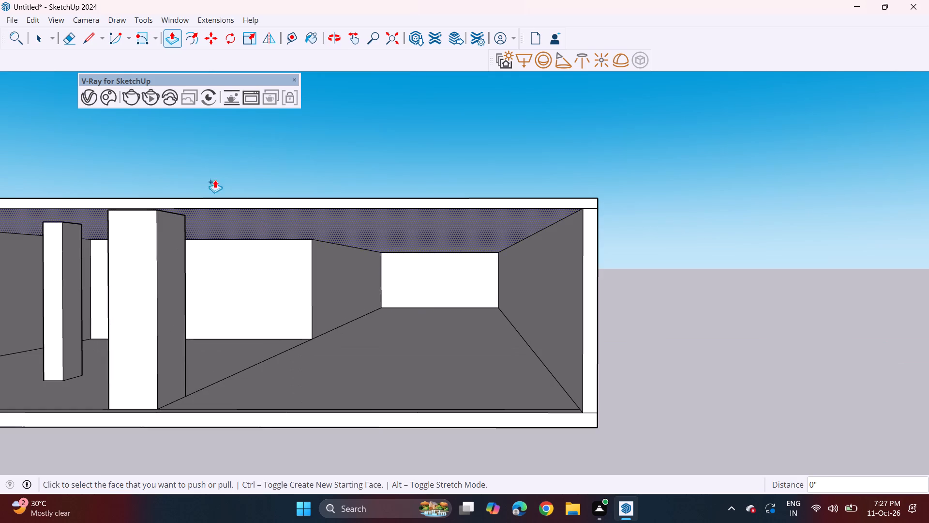
left_click(426, 283)
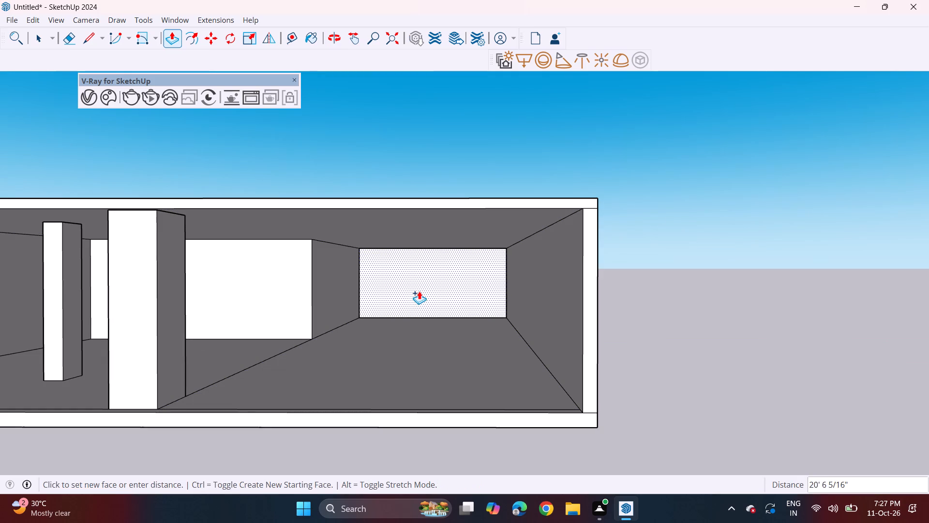
left_click(423, 289)
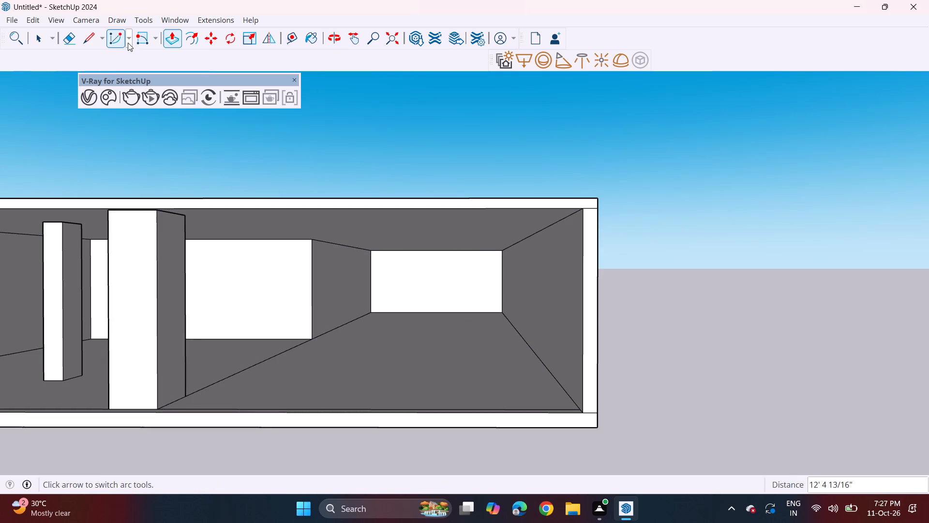
Draw a 4' by 7' door rectangle on the open area's end wall, starting at its floor edge.
left_click_drag(144, 38, 150, 44)
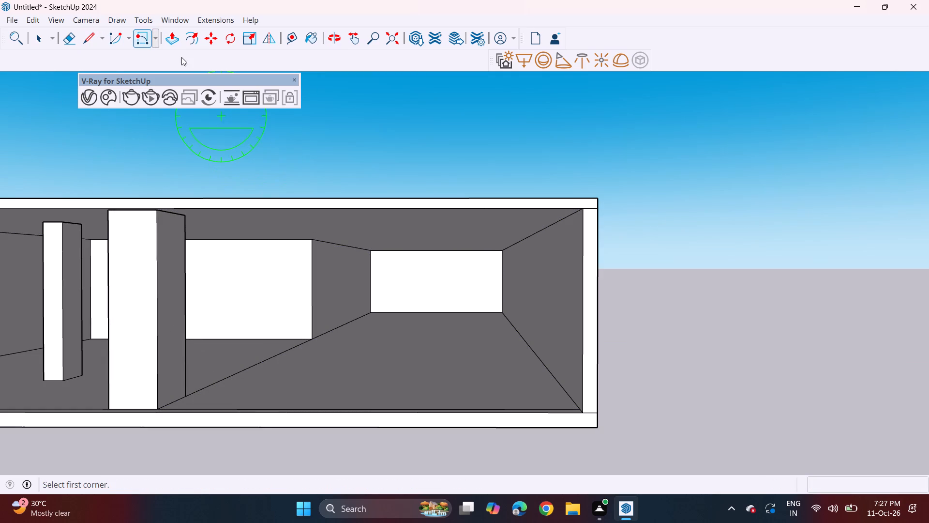
left_click(152, 39)
left_click_drag(156, 55, 160, 60)
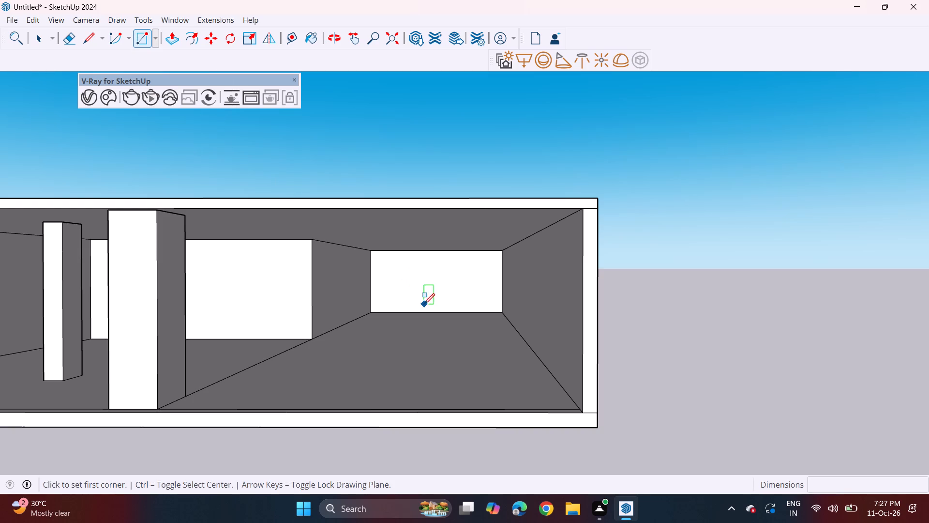
left_click(419, 310)
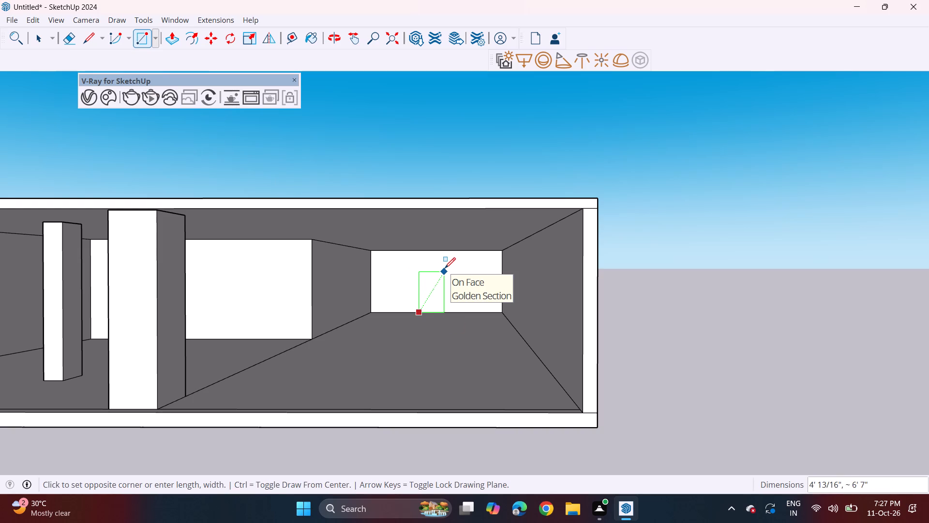
type("4'")
type(",7'")
key("Return")
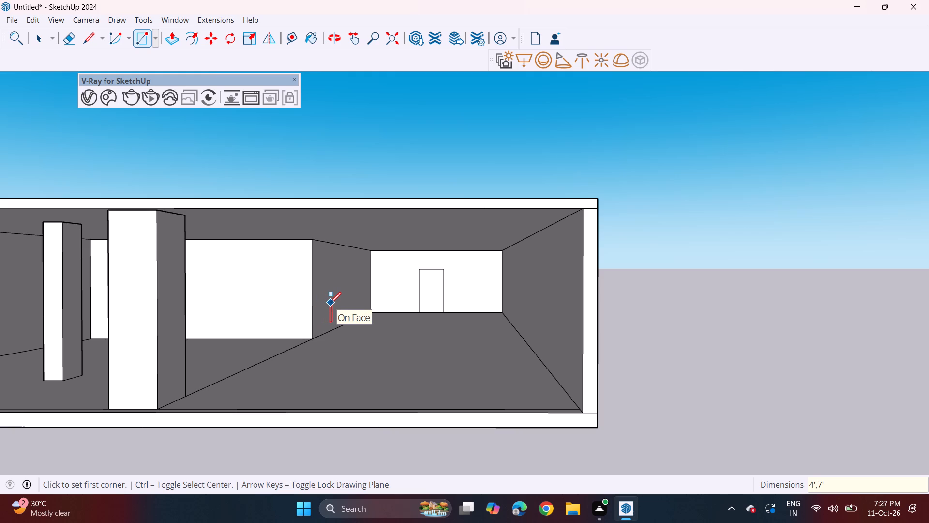
Draw two separate full-height 10' rectangles, each about 8' wide, on the partition's side wall facing the open area.
scroll(330, 303, "up", 3)
middle_click_drag(356, 309, 342, 320)
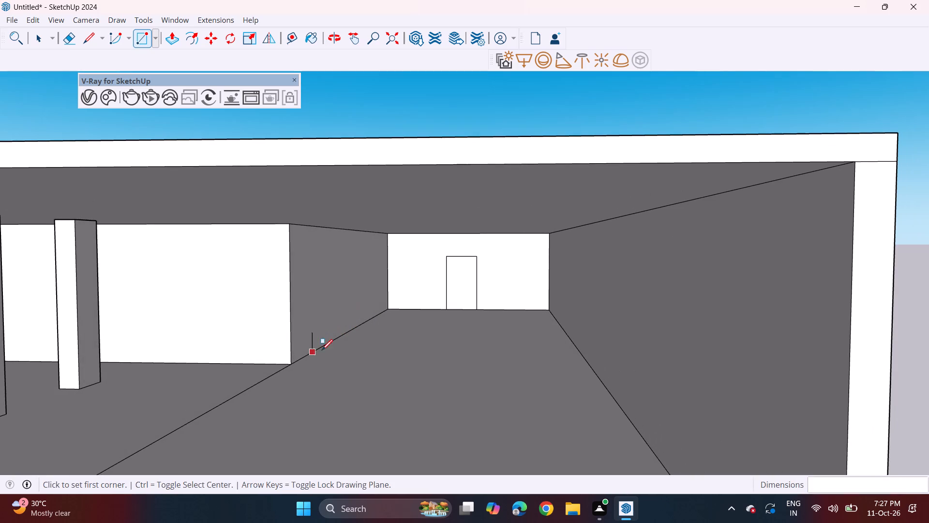
left_click(333, 339)
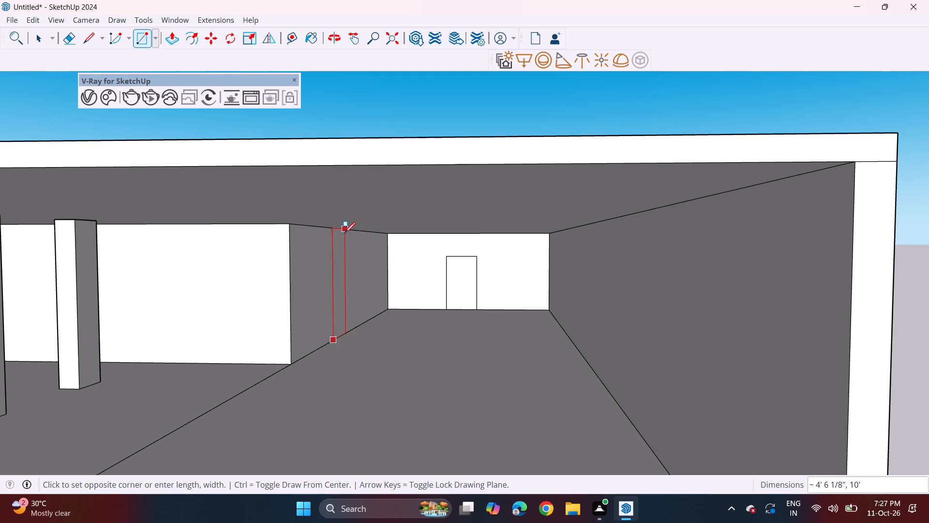
left_click(348, 232)
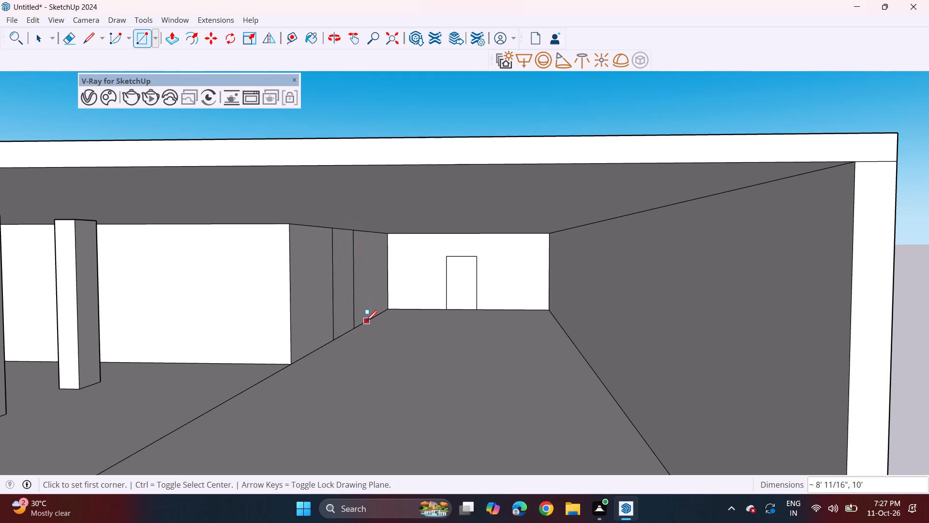
left_click(366, 321)
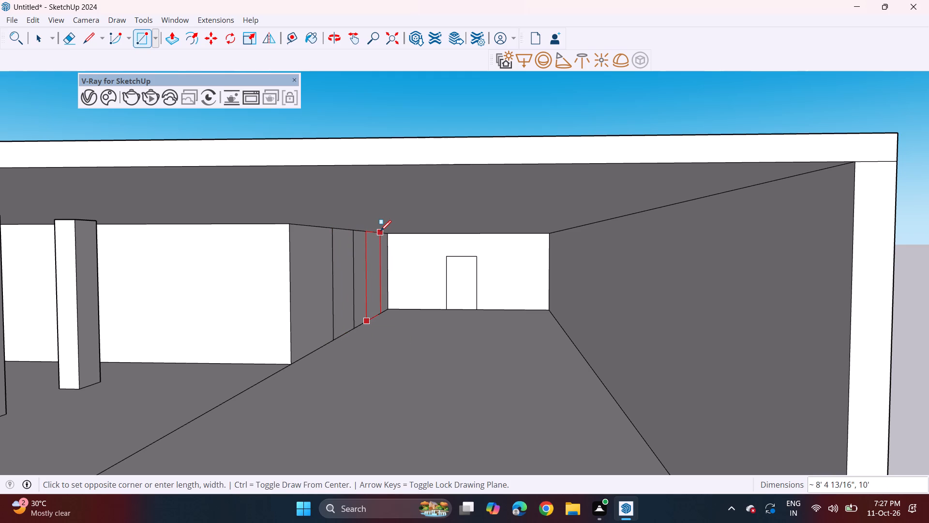
left_click(380, 231)
Push/Pull the door rectangle on the end wall 12' 4 13/16" back into the wall to form a doorway recess.
middle_click_drag(421, 262, 435, 250)
scroll(435, 250, "down", 4)
middle_click_drag(412, 259, 431, 269)
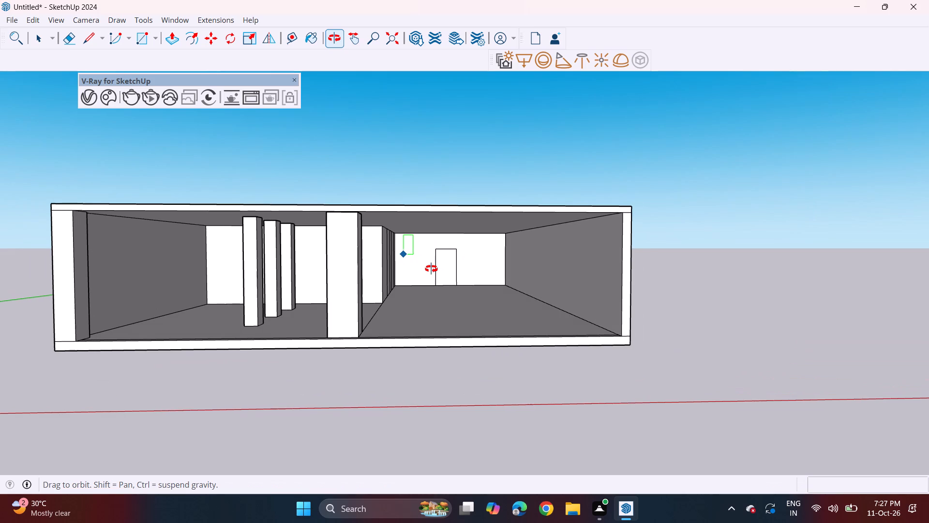
middle_click_drag(431, 269, 424, 268)
left_click_drag(168, 35, 173, 38)
middle_click_drag(434, 257, 430, 268)
left_click(447, 271)
left_click(446, 262)
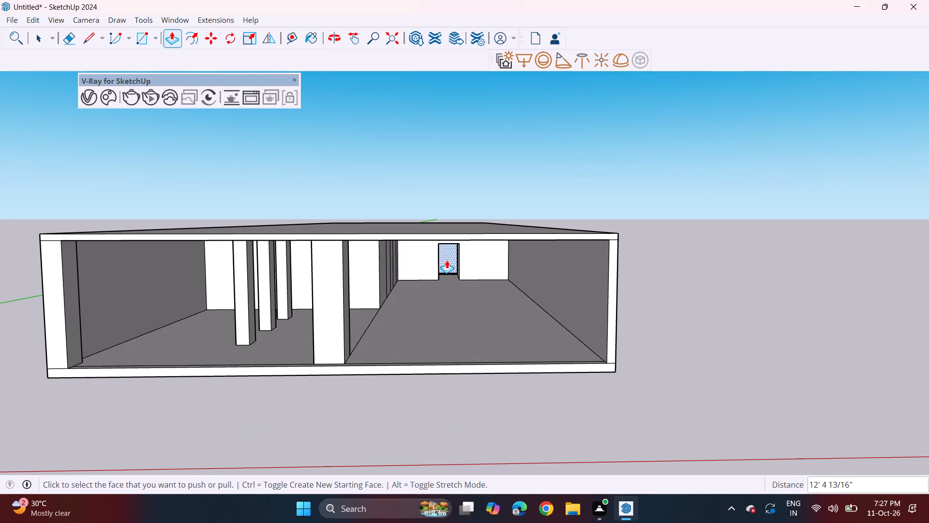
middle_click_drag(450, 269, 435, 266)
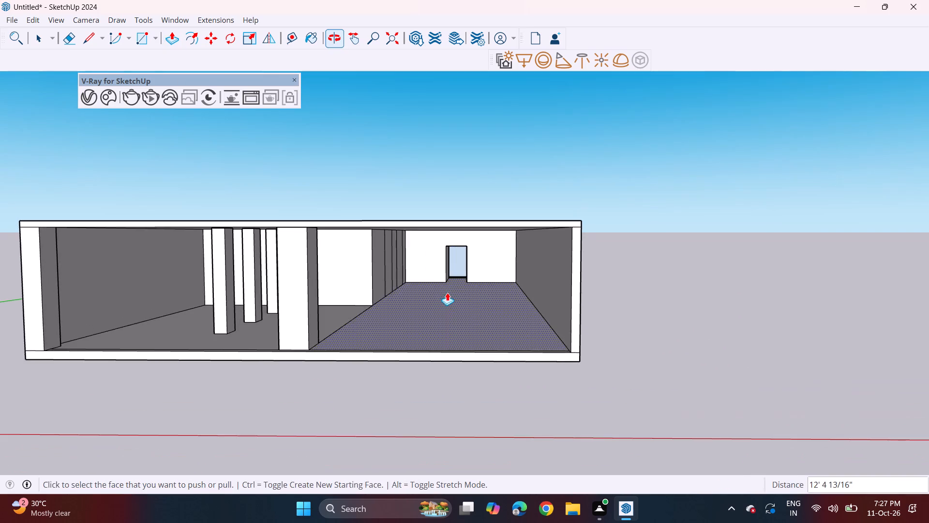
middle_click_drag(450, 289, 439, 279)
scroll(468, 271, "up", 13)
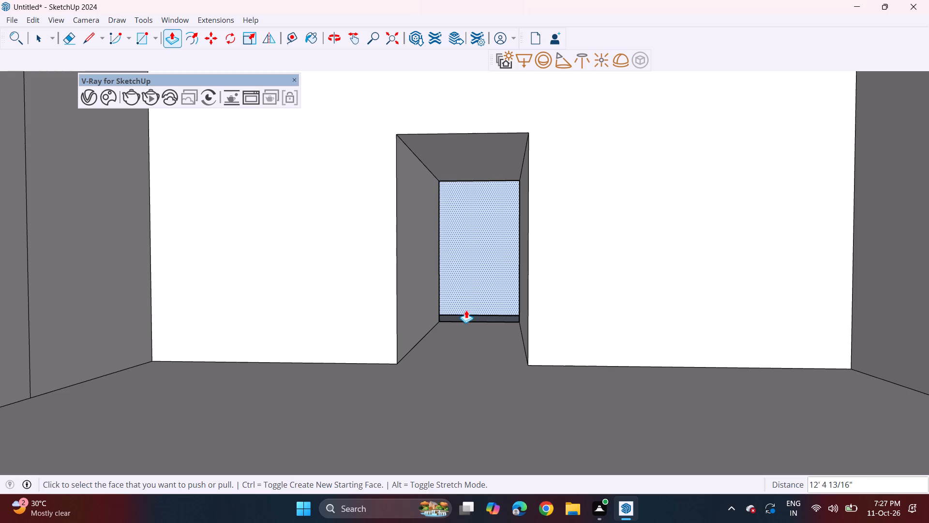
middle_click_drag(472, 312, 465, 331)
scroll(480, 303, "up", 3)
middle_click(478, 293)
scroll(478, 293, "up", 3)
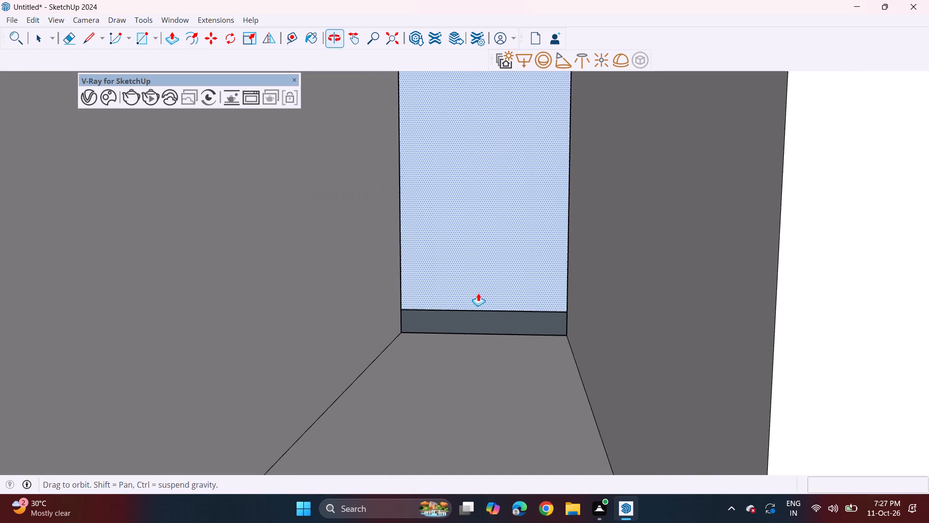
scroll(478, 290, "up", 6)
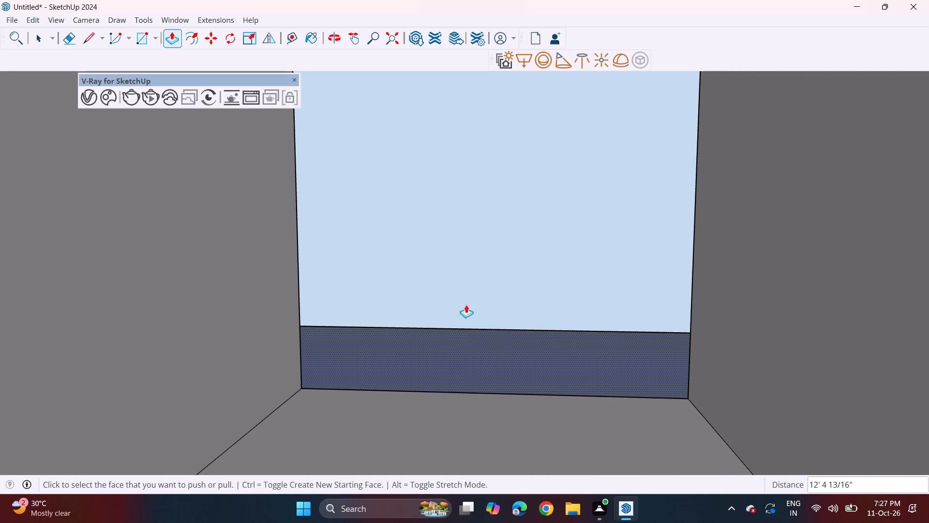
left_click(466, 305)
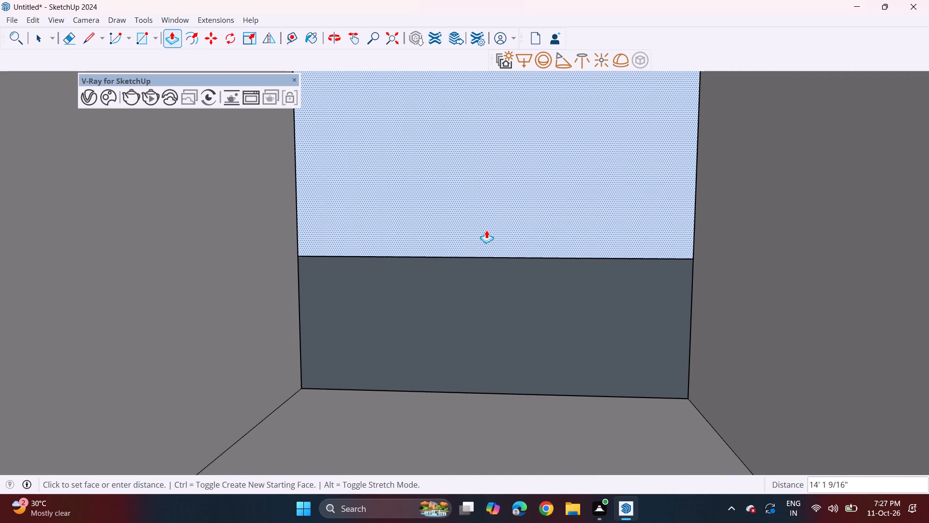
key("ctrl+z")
Undo the doorway recess and Push/Pull the door rectangle 12' 4 13/16" back into the end wall again.
scroll(471, 239, "down", 11)
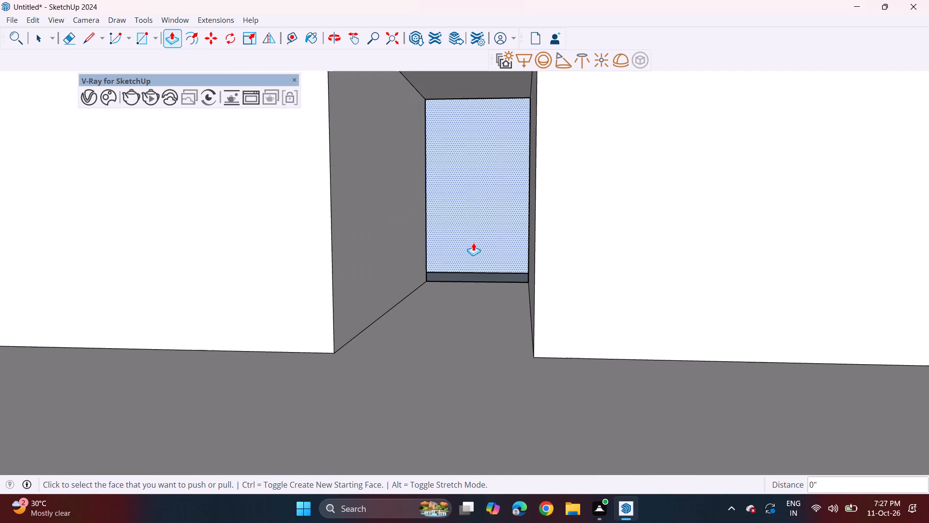
key("ctrl+z")
left_click(440, 329)
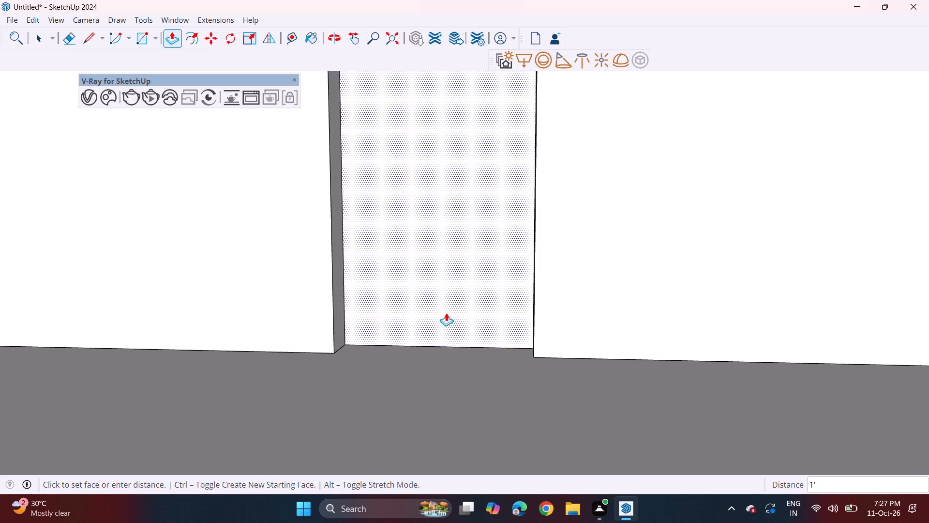
left_click(471, 255)
Push/Pull the top face of the end wall's doorway 1' 9 5/8" upward to make the opening taller.
middle_click_drag(463, 280, 463, 280)
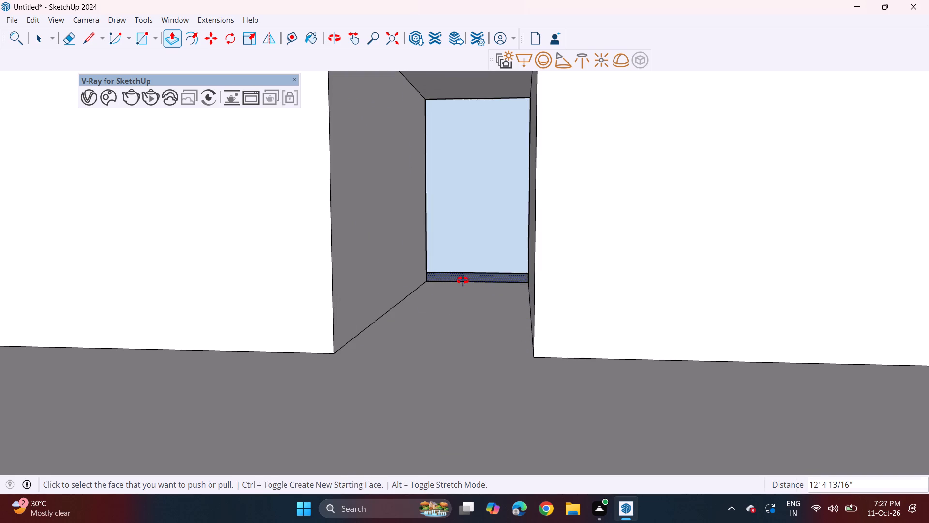
middle_click_drag(463, 280, 488, 266)
scroll(482, 260, "down", 15)
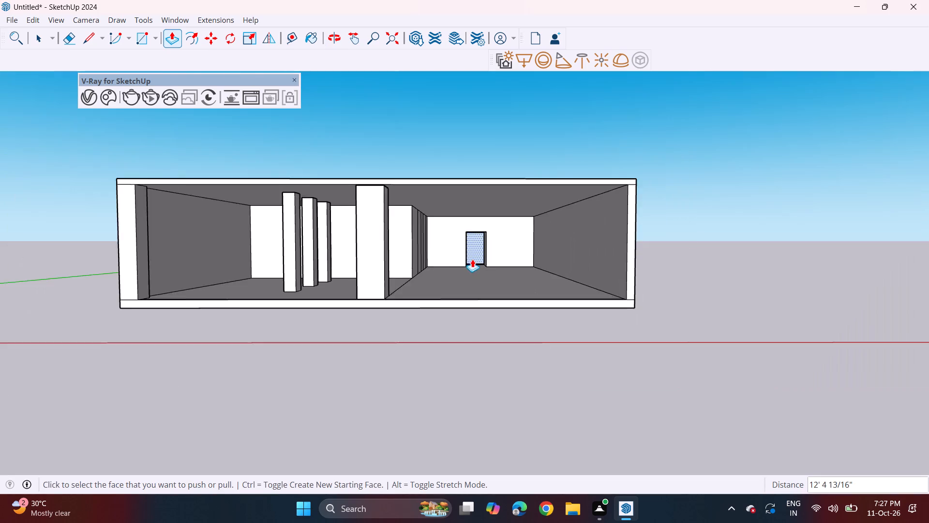
scroll(472, 259, "down", 4)
middle_click(468, 256)
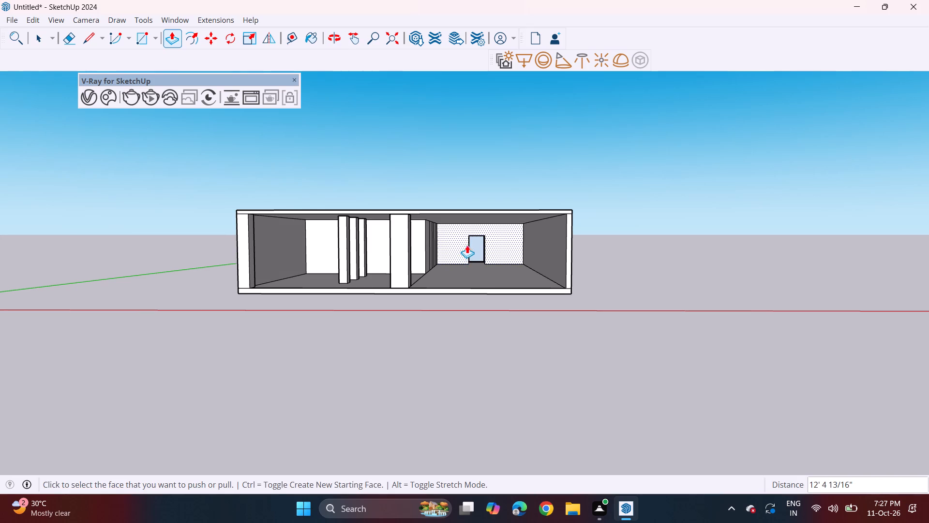
middle_click_drag(484, 216, 485, 201)
scroll(483, 238, "up", 9)
middle_click_drag(481, 253, 481, 238)
scroll(479, 245, "up", 3)
left_click(479, 245)
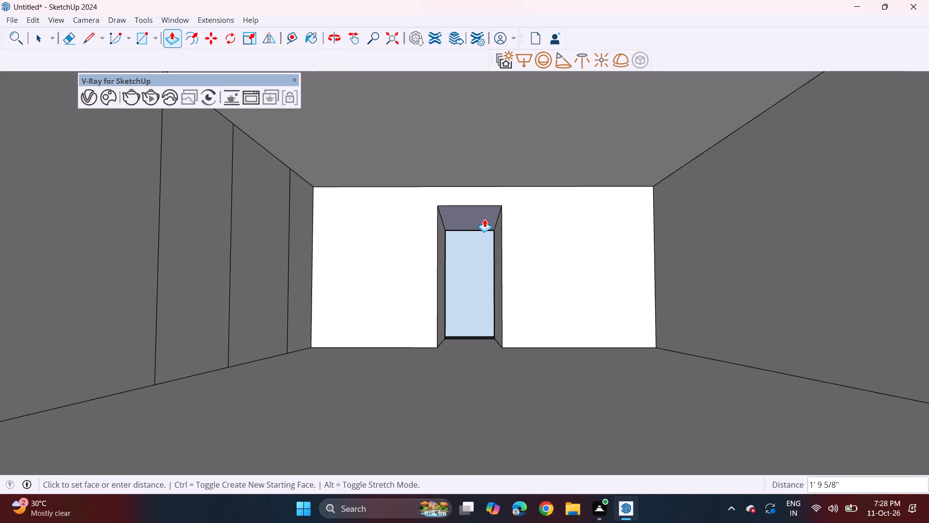
left_click(484, 219)
Push/Pull the middle front column's side face, on the side of the column row, 9" inward to narrow the column.
scroll(477, 215, "down", 5)
middle_click_drag(480, 223, 477, 321)
scroll(465, 261, "down", 2)
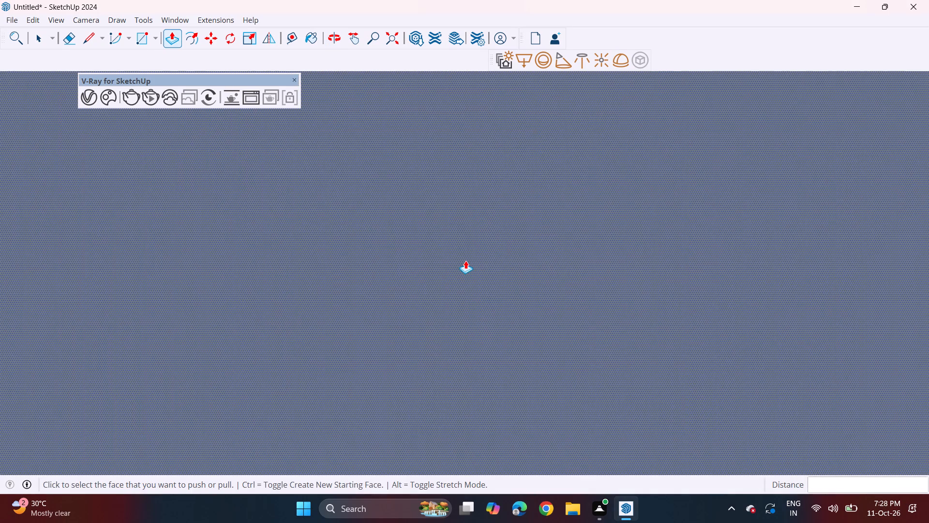
scroll(465, 261, "down", 20)
scroll(465, 261, "down", 13)
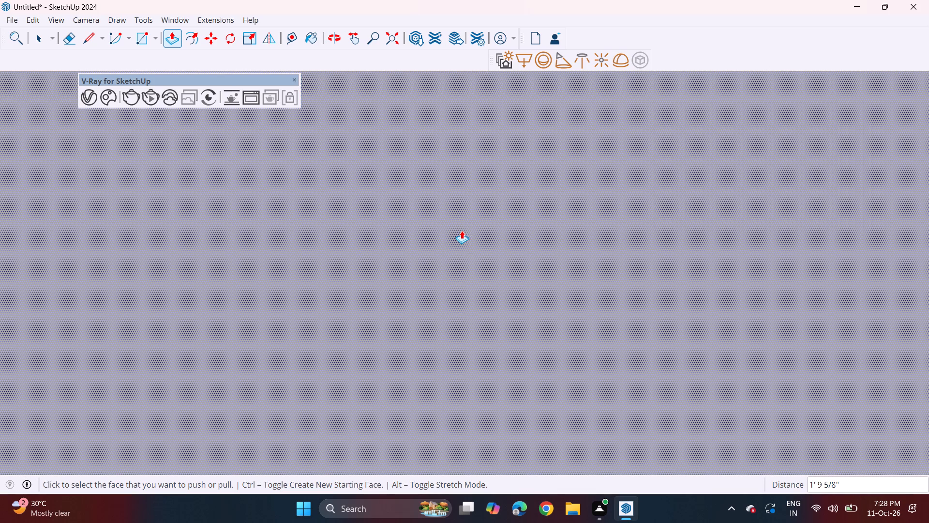
scroll(462, 231, "down", 17)
middle_click_drag(472, 245, 462, 198)
scroll(460, 195, "down", 3)
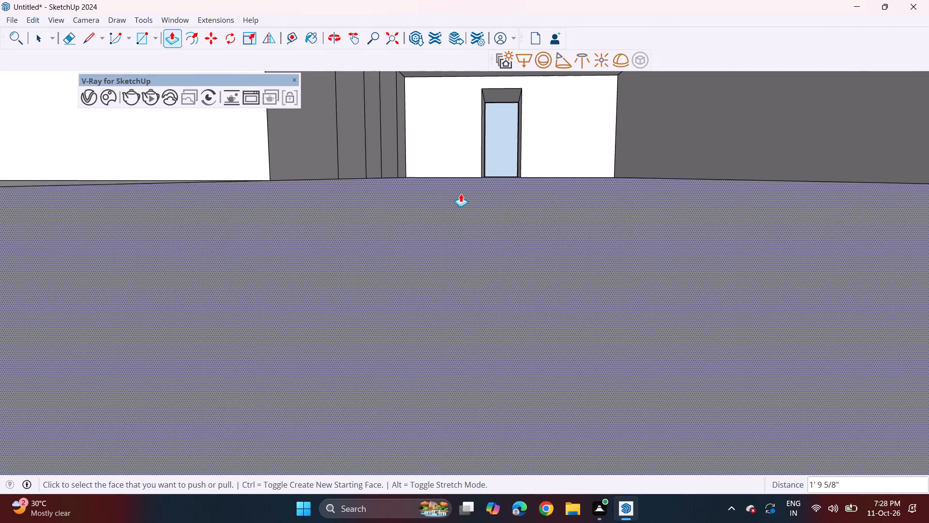
scroll(461, 194, "down", 4)
middle_click_drag(450, 159, 470, 305, "shift")
middle_click_drag(478, 291, 471, 196, "shift")
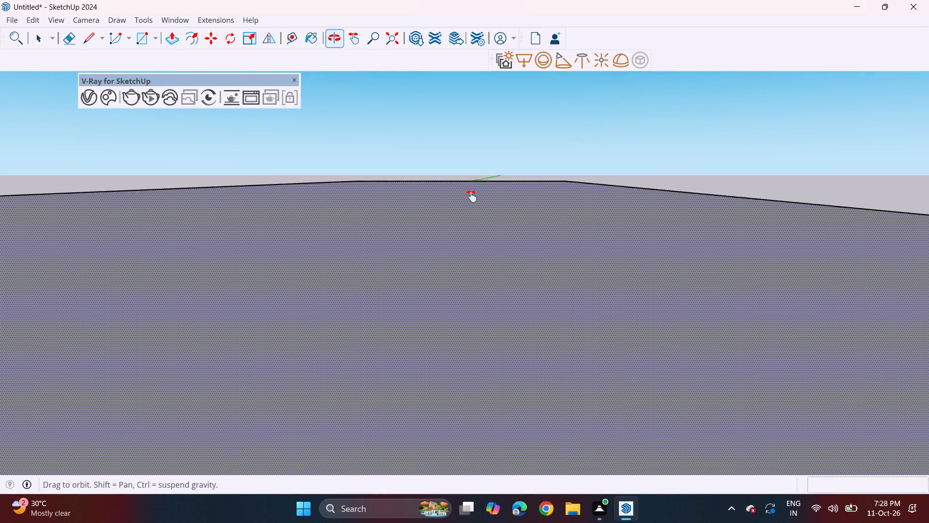
middle_click_drag(471, 196, 478, 138, "shift")
scroll(494, 226, "down", 3)
middle_click_drag(494, 251, 486, 228)
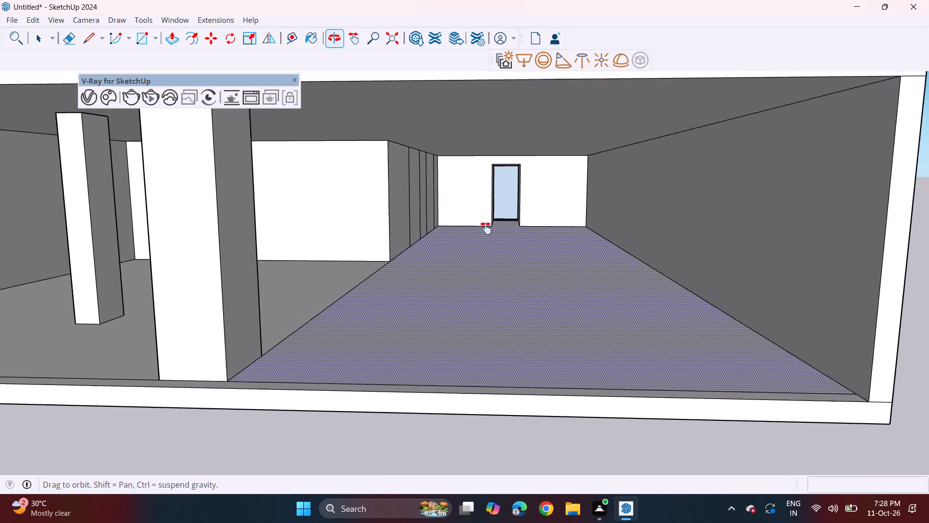
middle_click_drag(486, 228, 503, 235)
scroll(504, 235, "down", 2)
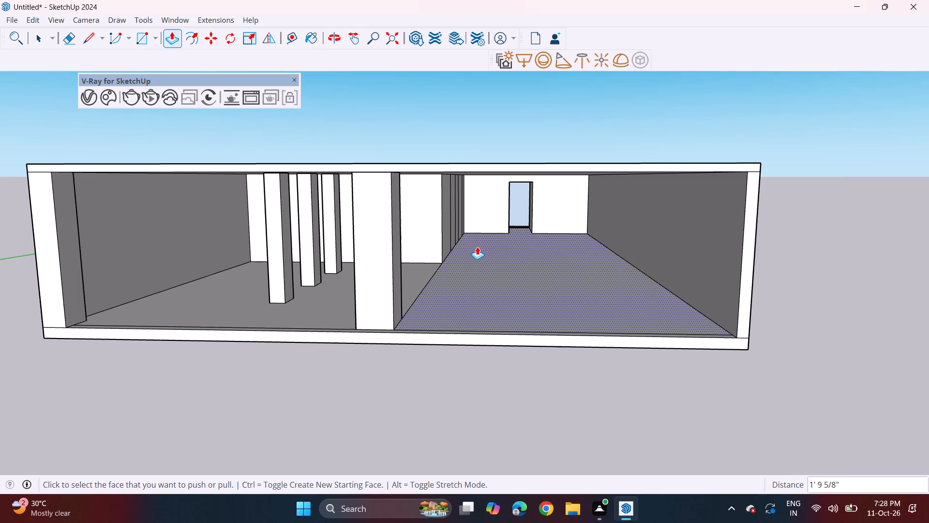
middle_click_drag(314, 267, 412, 264)
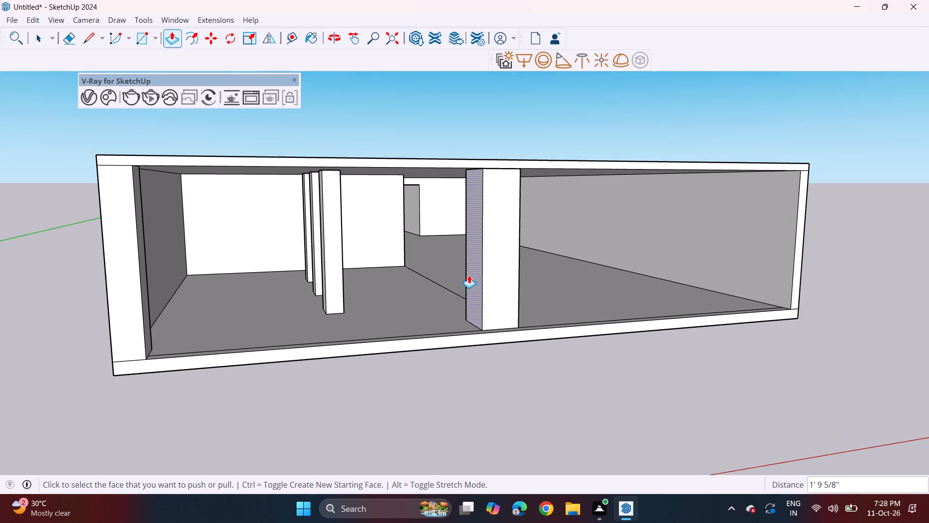
left_click(469, 275)
left_click(479, 272)
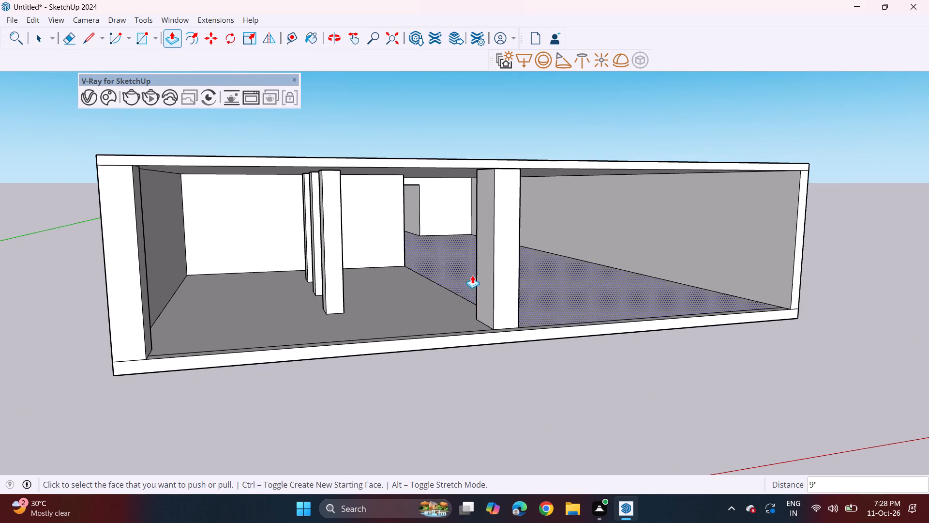
Push/Pull the inner face of the outer side wall beside the column row slightly into the room.
middle_click_drag(311, 327, 256, 313)
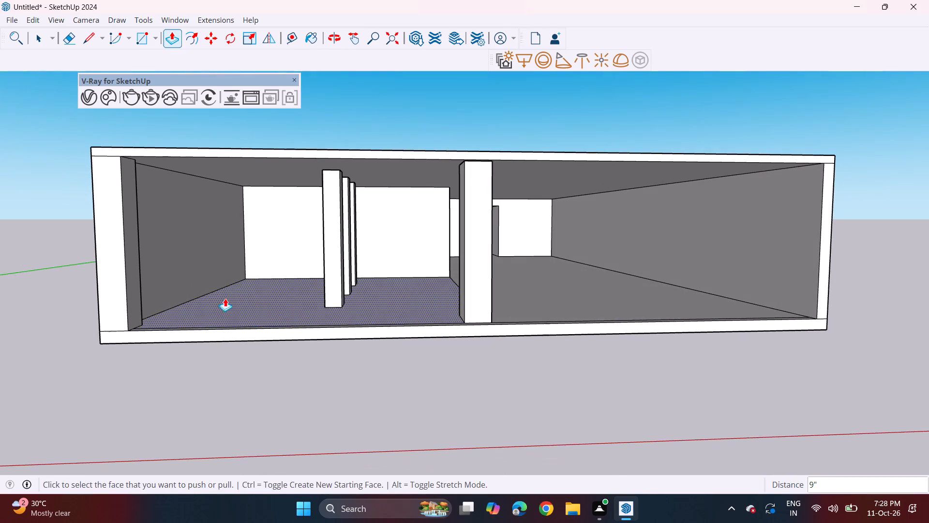
left_click_drag(180, 276, 190, 278)
left_click(141, 305)
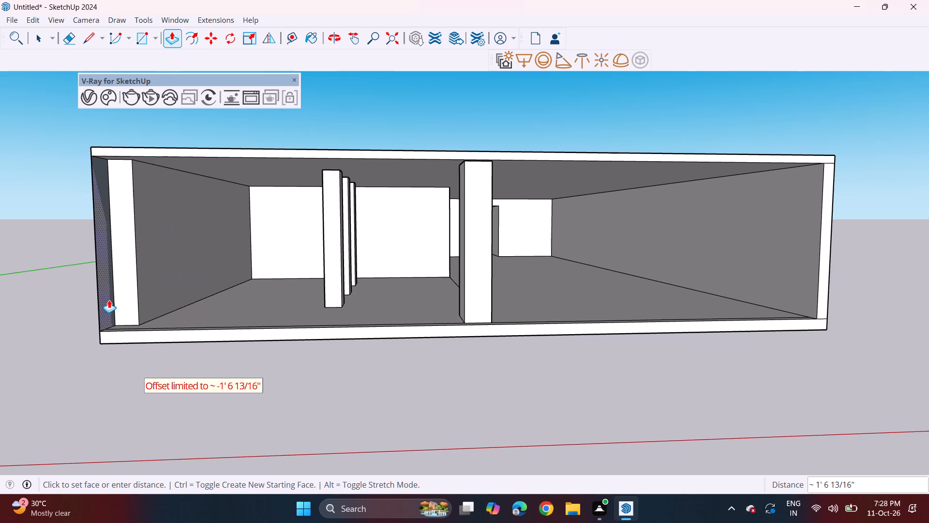
key("Escape")
Draw a full-height vertical line on the inner face of the open area's outer side wall, close to its front end.
middle_click_drag(180, 317, 106, 308)
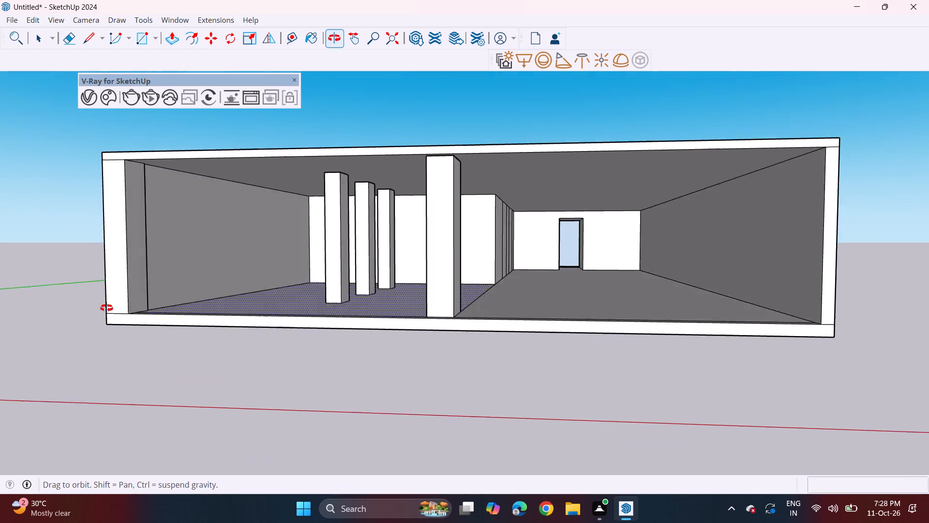
middle_click_drag(106, 308, 171, 303)
scroll(171, 303, "down", 2)
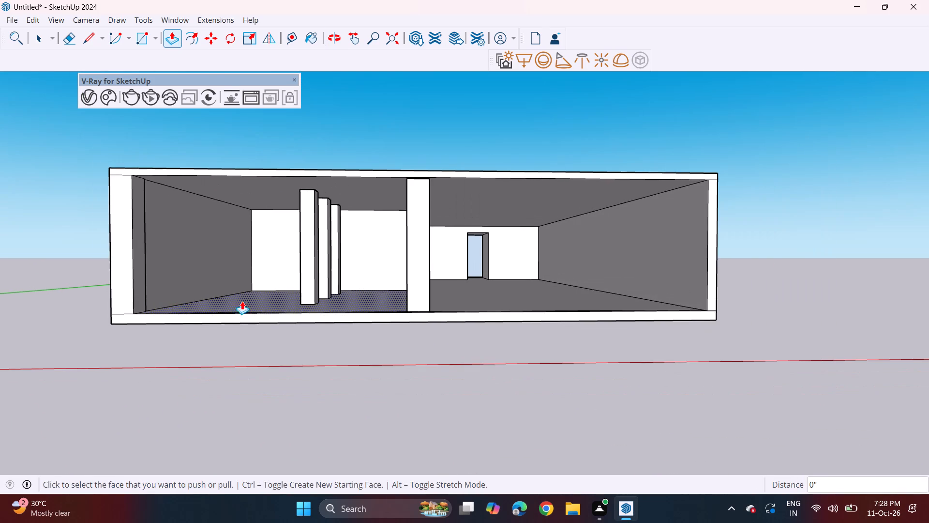
middle_click_drag(295, 265, 272, 310, "shift")
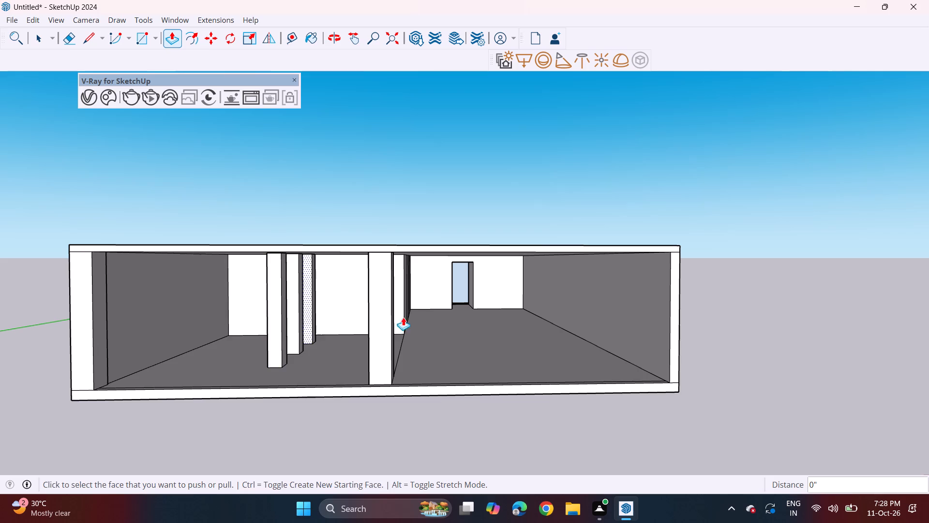
middle_click_drag(443, 316, 413, 304)
middle_click_drag(413, 304, 423, 310)
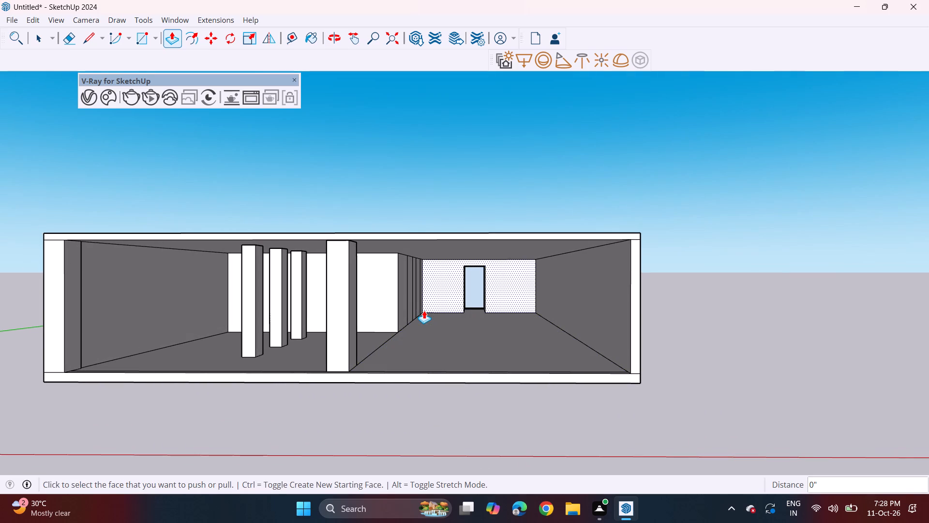
middle_click_drag(447, 319, 473, 318)
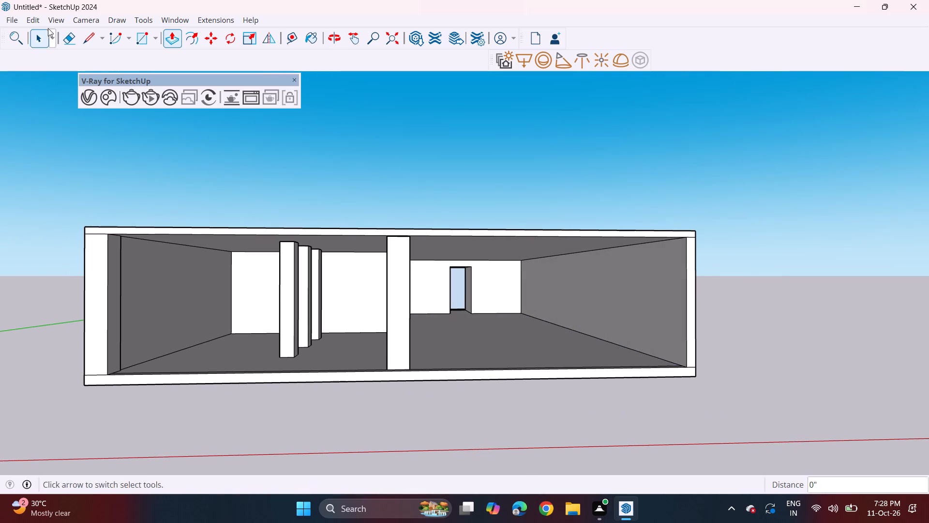
left_click_drag(91, 37, 92, 42)
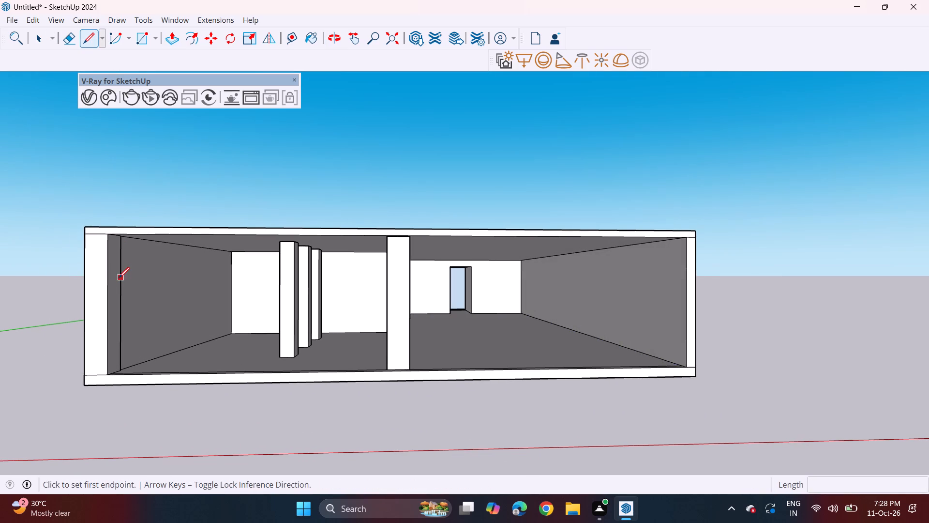
left_click(673, 283)
left_click(674, 241)
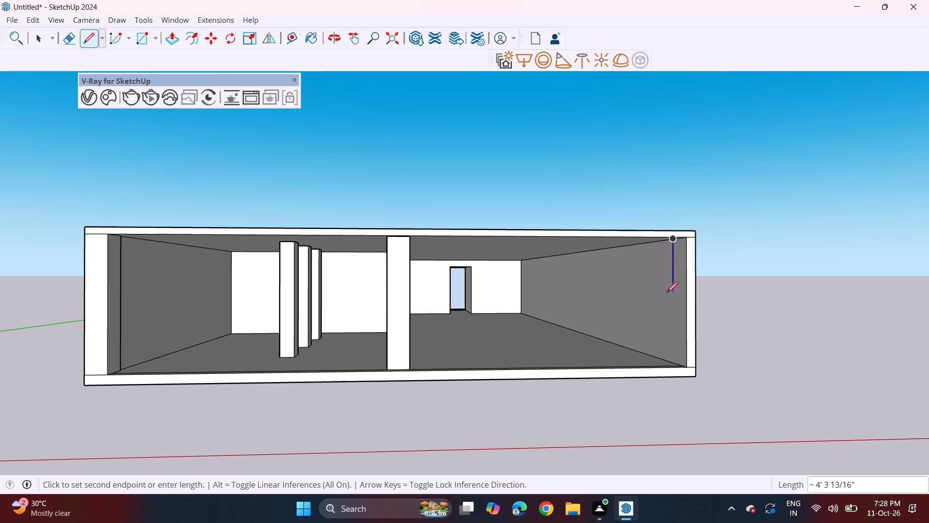
left_click(671, 293)
left_click(670, 359)
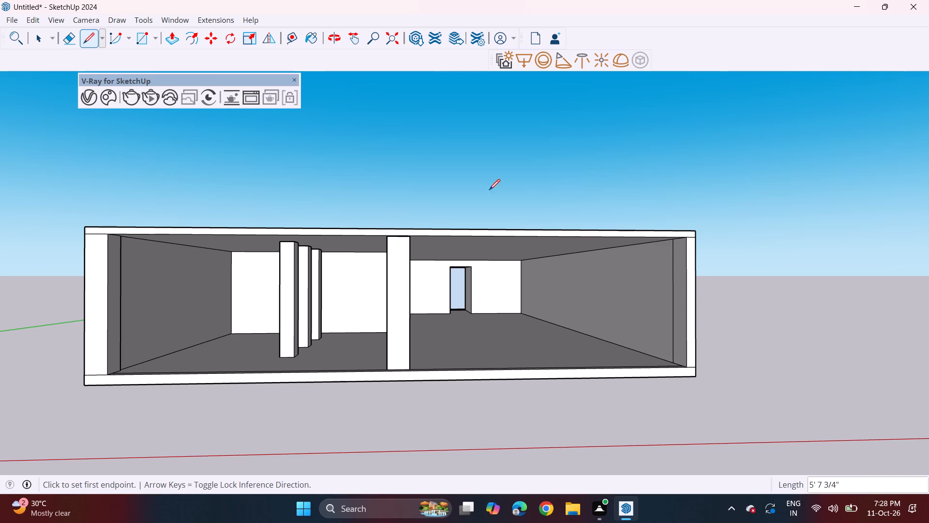
Push/Pull the narrow front strip of the open area's side wall 10 1/8" inward and bring the remaining wall face flush with it.
left_click(169, 43)
left_click(683, 360)
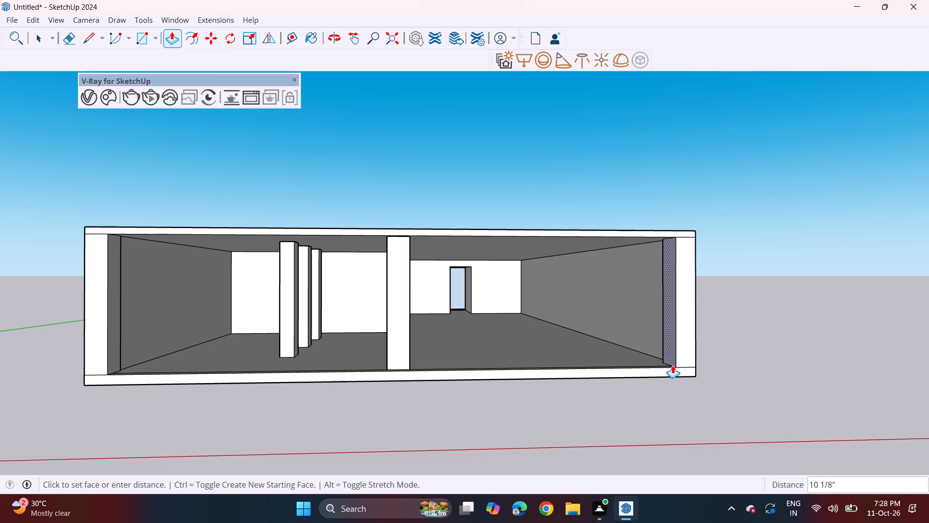
left_click(673, 365)
left_click(642, 325)
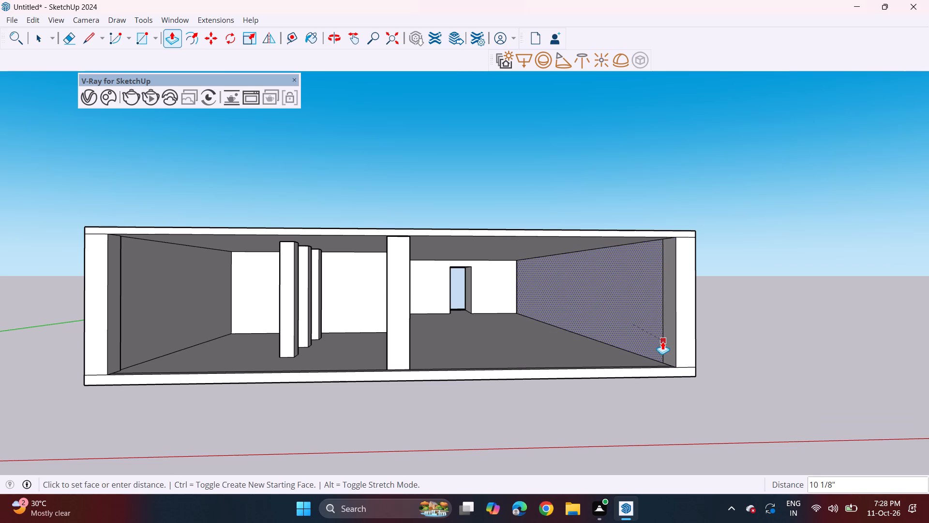
left_click(662, 341)
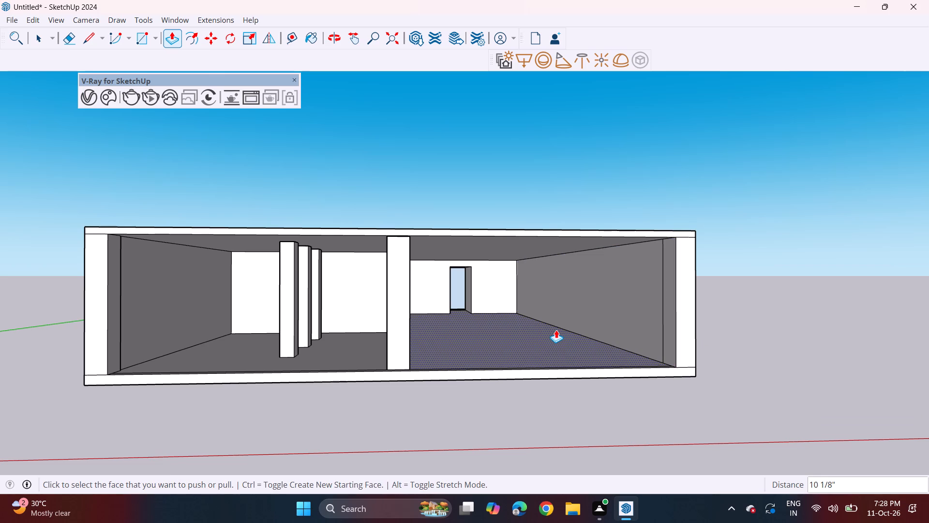
Erase the floor line running from the middle front column back to the corner of the partition.
middle_click_drag(513, 309, 509, 308)
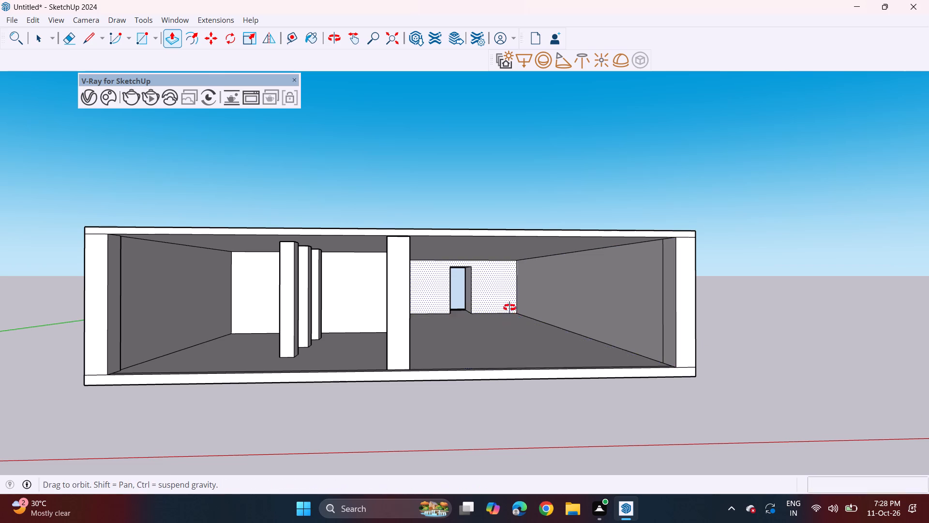
middle_click_drag(509, 308, 494, 308)
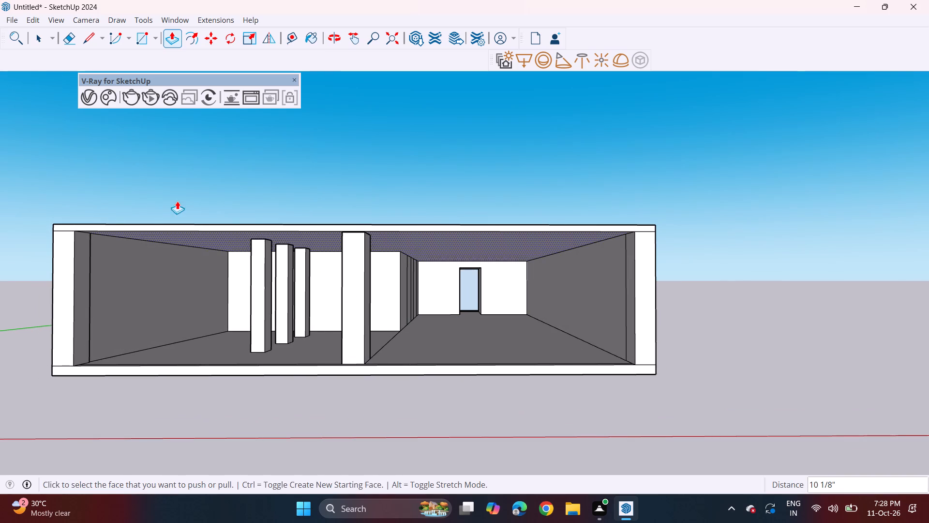
left_click_drag(62, 39, 68, 41)
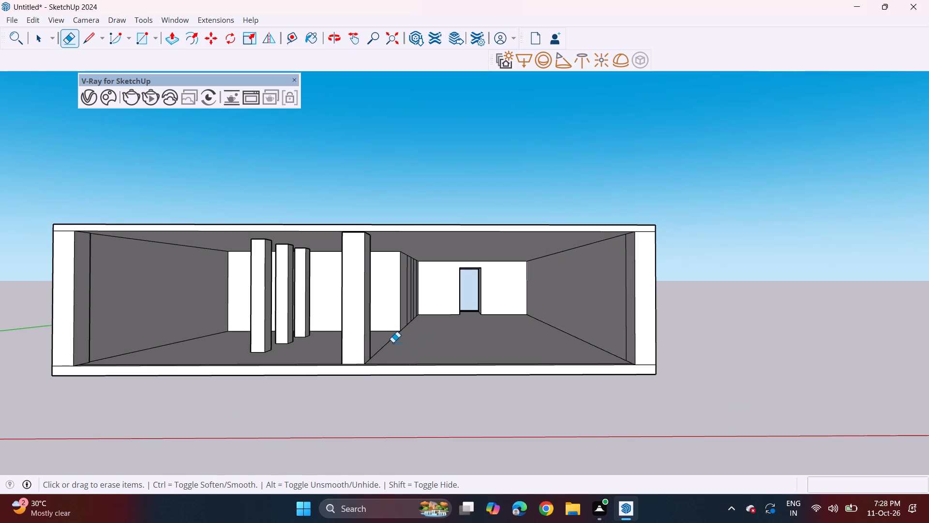
left_click(391, 340)
Erase the two frontmost freestanding columns of the inner column row, including their edges and outlines on the floor.
middle_click_drag(323, 339, 353, 344)
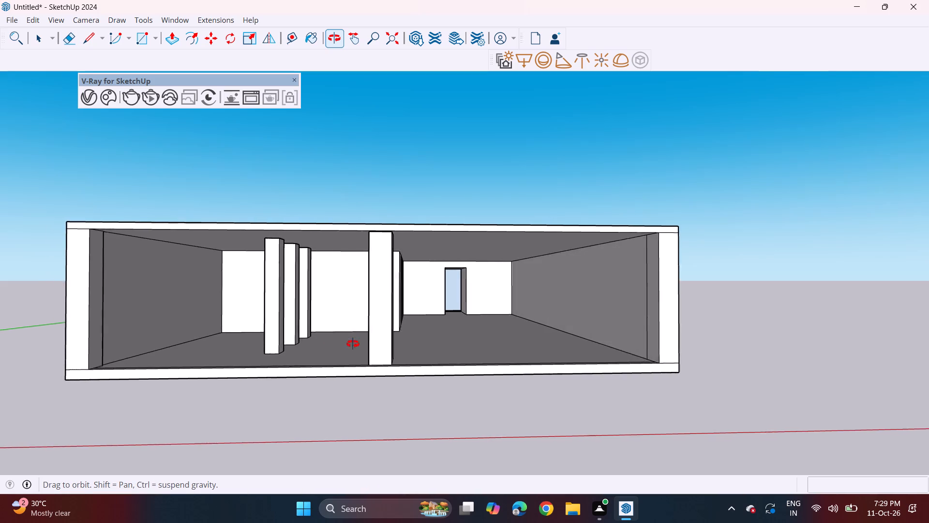
middle_click_drag(353, 344, 363, 349)
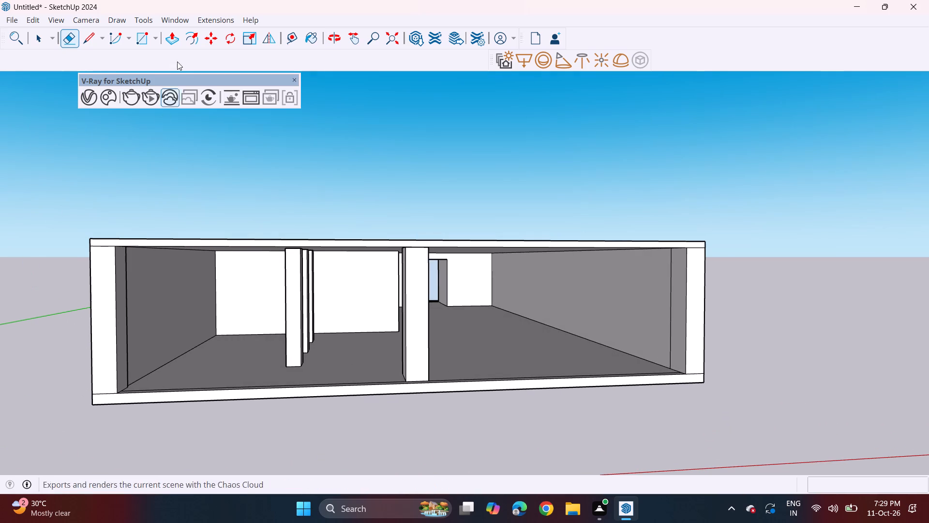
left_click(71, 40)
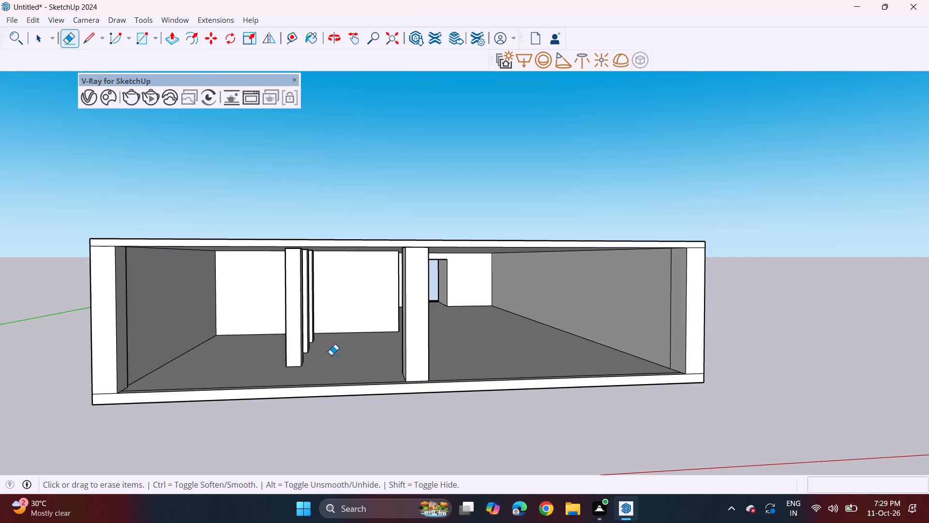
left_click_drag(283, 354, 312, 354)
left_click_drag(283, 353, 298, 353)
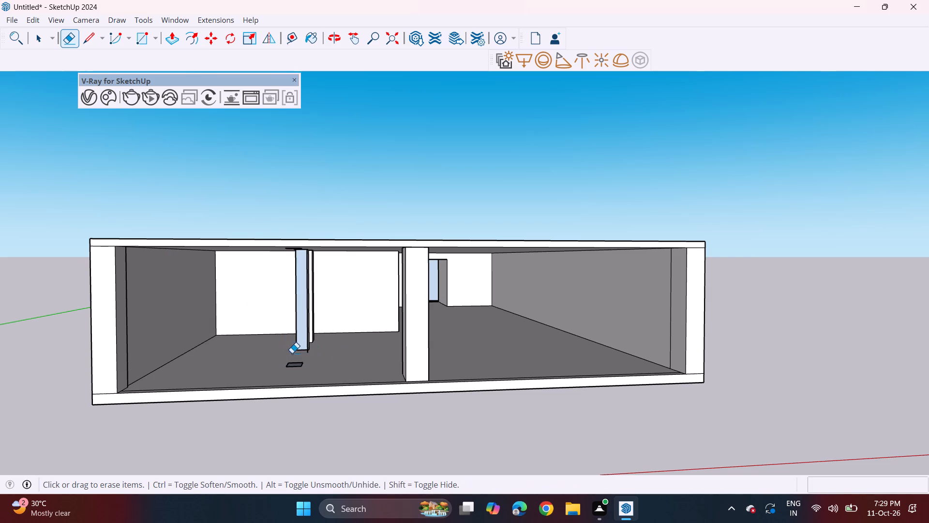
middle_click_drag(292, 353, 399, 354)
left_click(330, 353)
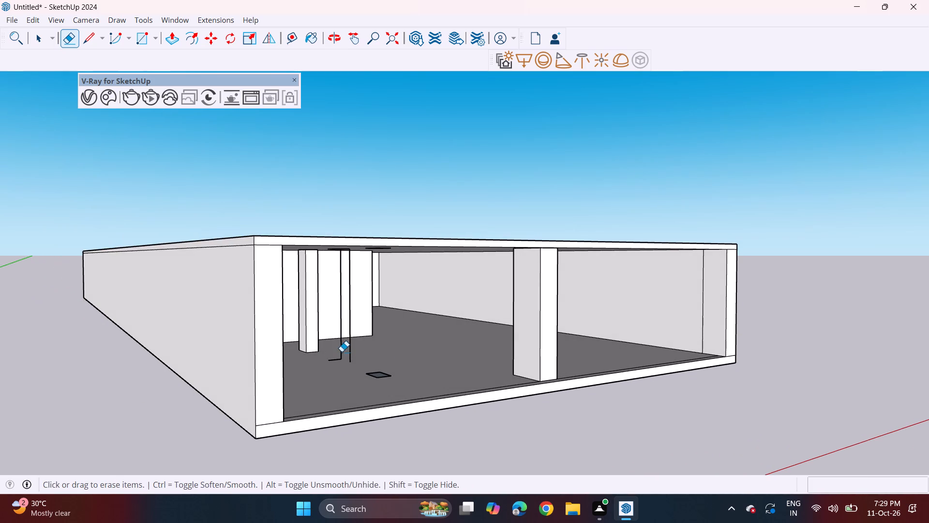
left_click(342, 352)
left_click_drag(333, 354, 359, 355)
left_click(335, 359)
left_click_drag(368, 372, 401, 373)
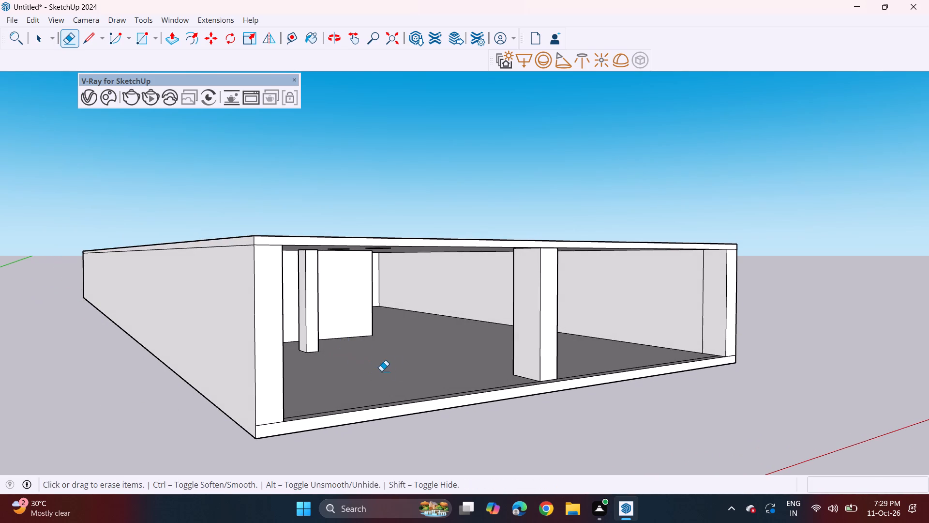
left_click(380, 372)
Erase the last remaining column of the inner column row together with its outline on the floor.
left_click_drag(310, 342, 316, 344)
left_click_drag(302, 348, 330, 348)
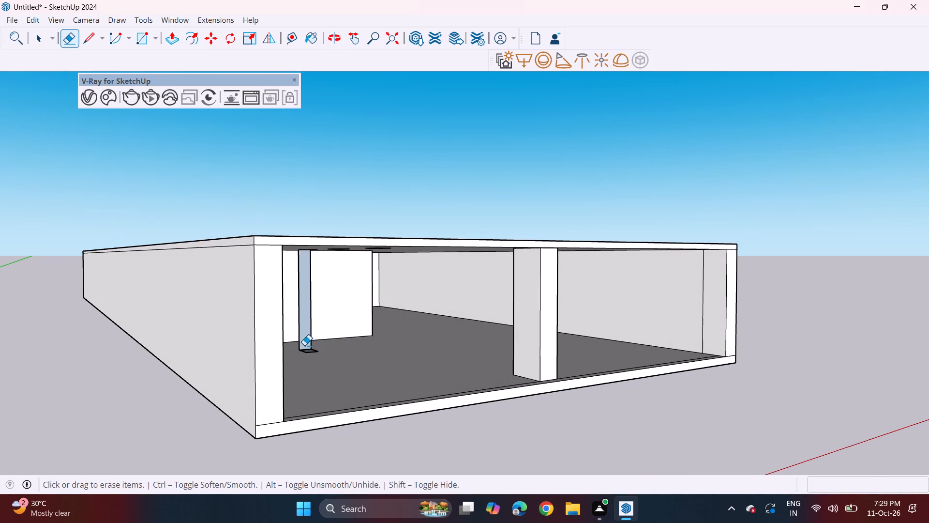
left_click(301, 344)
left_click(305, 348)
left_click_drag(297, 348, 314, 344)
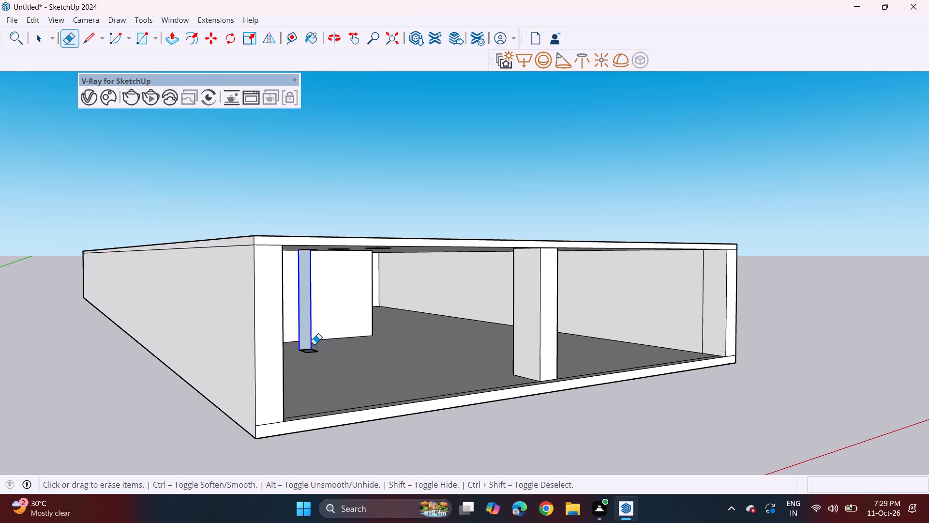
left_click_drag(314, 344, 316, 347)
left_click_drag(315, 348, 307, 356)
left_click_drag(303, 352, 313, 349)
left_click(302, 351)
Erase the outlines of the three removed columns from the ceiling.
middle_click_drag(355, 371, 348, 371)
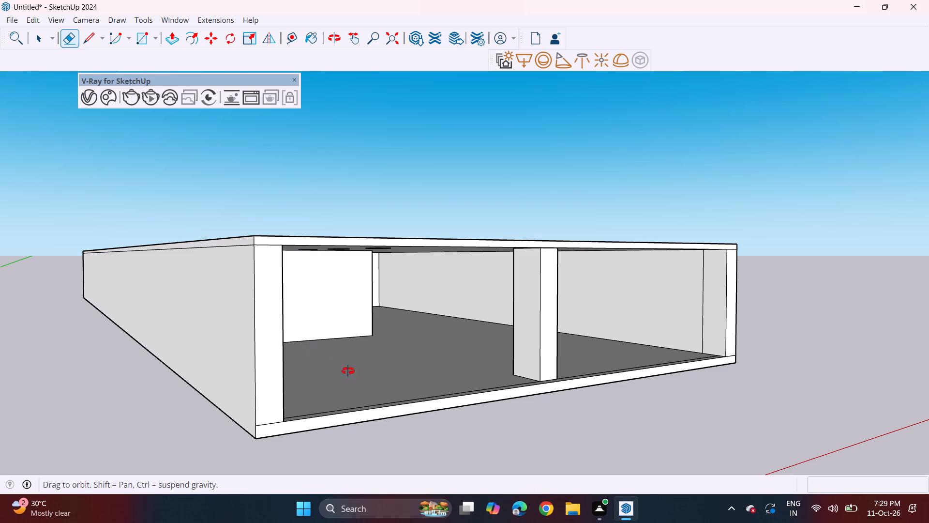
middle_click_drag(348, 371, 256, 371)
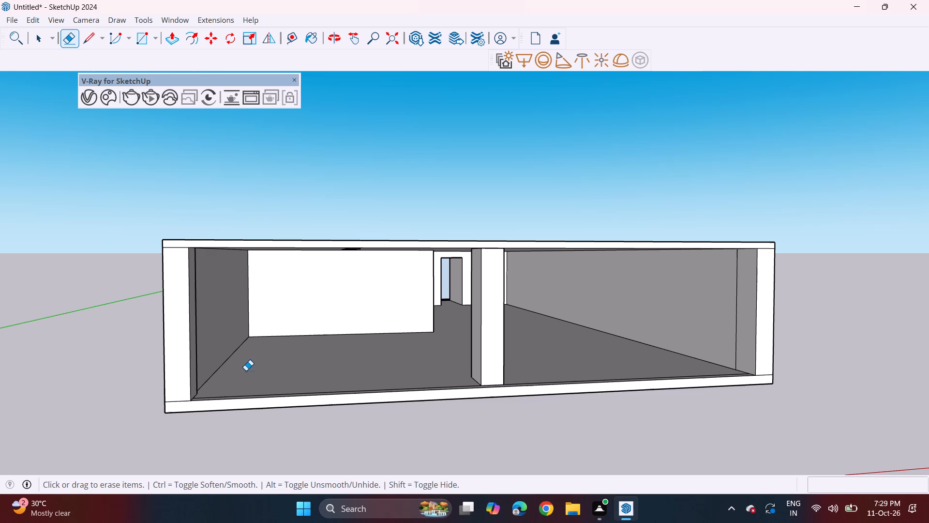
middle_click_drag(371, 346, 287, 344)
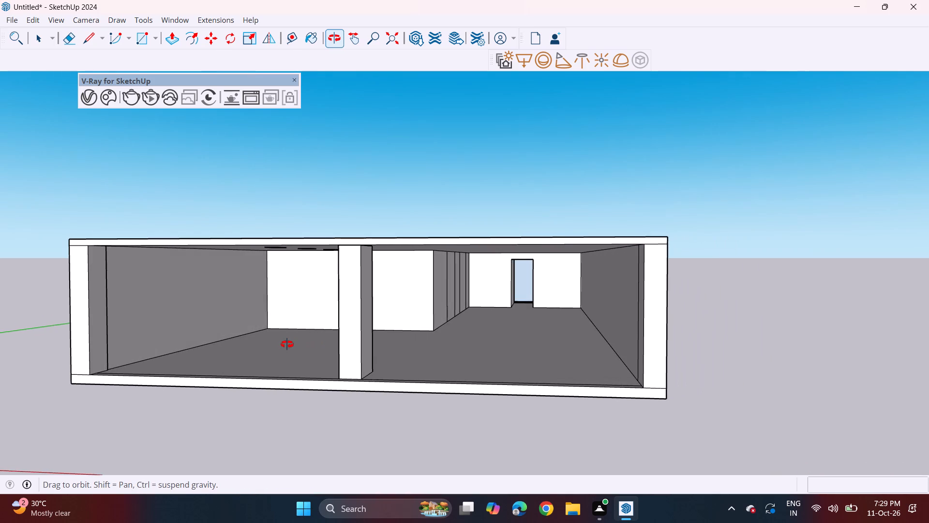
middle_click_drag(287, 344, 347, 315)
left_click_drag(330, 210, 331, 219)
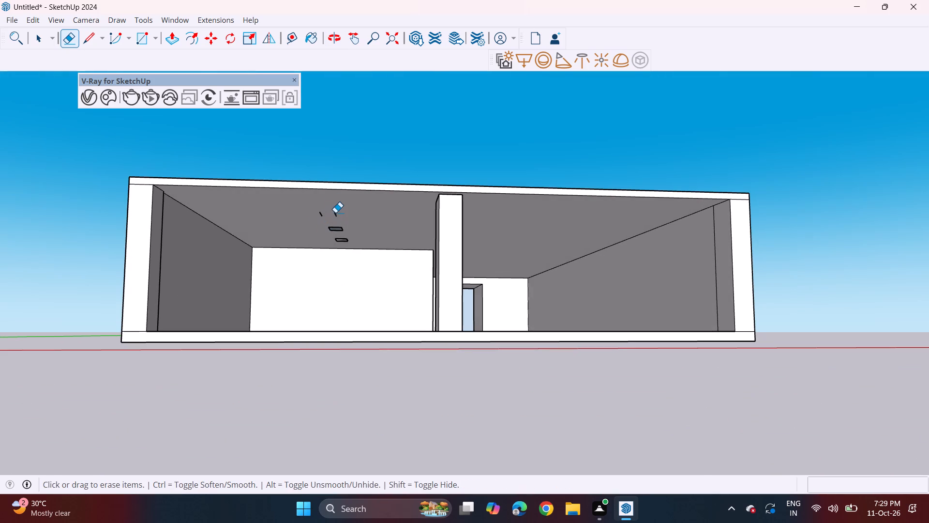
left_click_drag(332, 212, 313, 218)
left_click(336, 220)
left_click(337, 227)
left_click_drag(340, 228, 347, 227)
left_click_drag(348, 228, 343, 230)
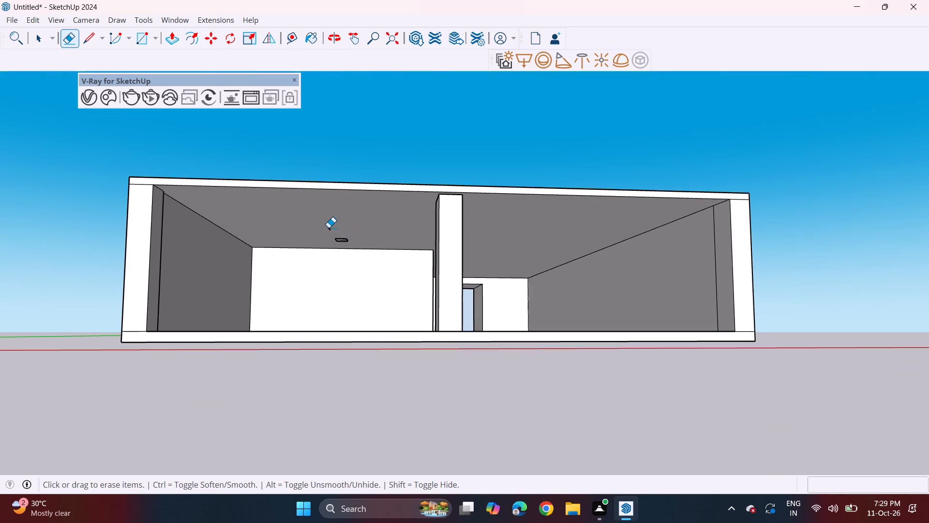
left_click(328, 228)
left_click_drag(336, 235, 341, 237)
left_click(344, 237)
left_click(343, 242)
left_click(349, 238)
left_click(331, 239)
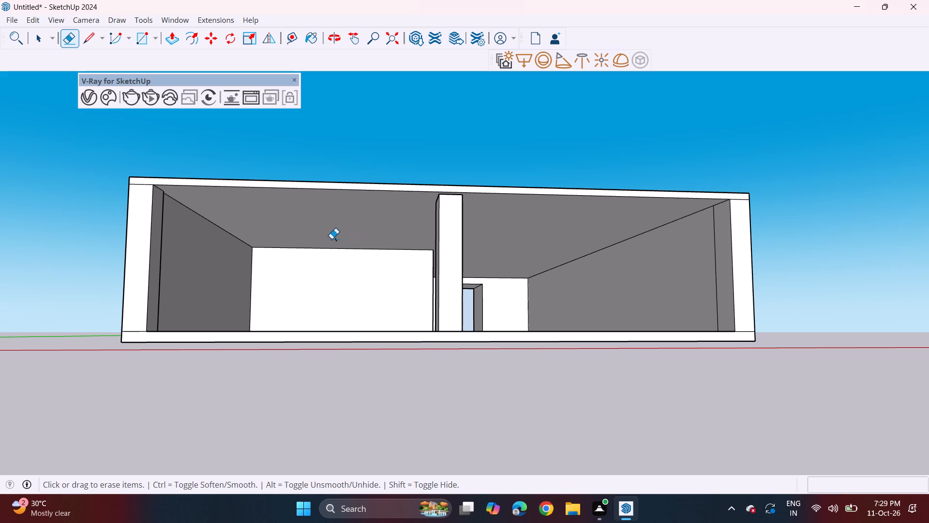
left_click(335, 239)
Offset the outer edges of the roof slab's top face inward by about 7 1/4".
middle_click_drag(354, 238, 328, 275)
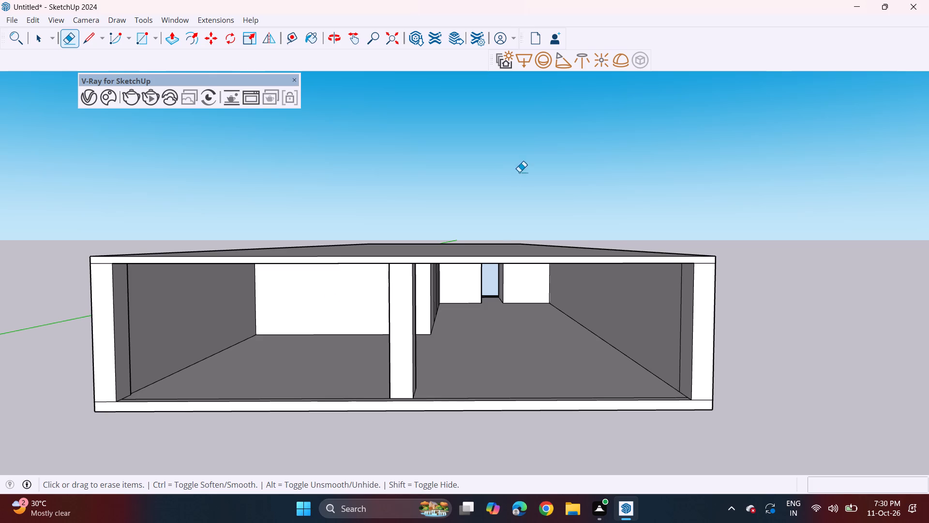
middle_click_drag(362, 215, 348, 267)
scroll(345, 254, "down", 5)
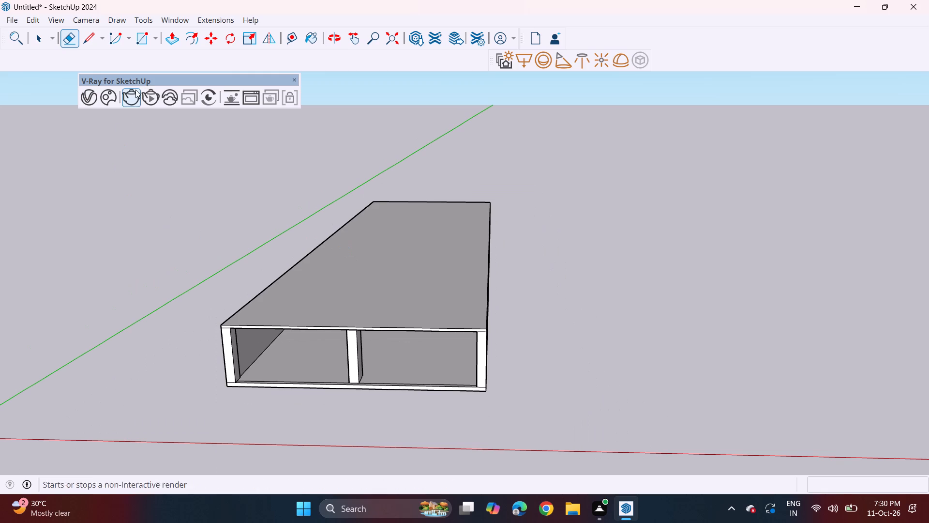
left_click(185, 37)
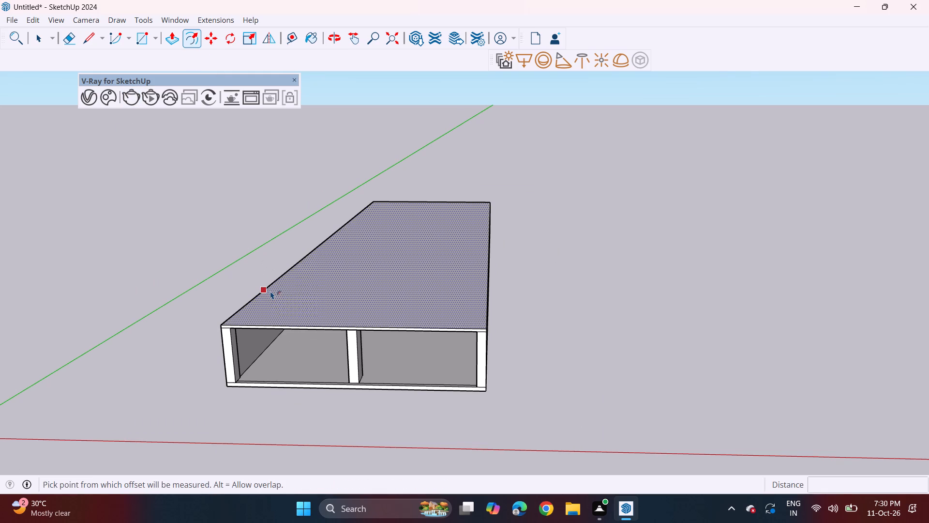
left_click(270, 291)
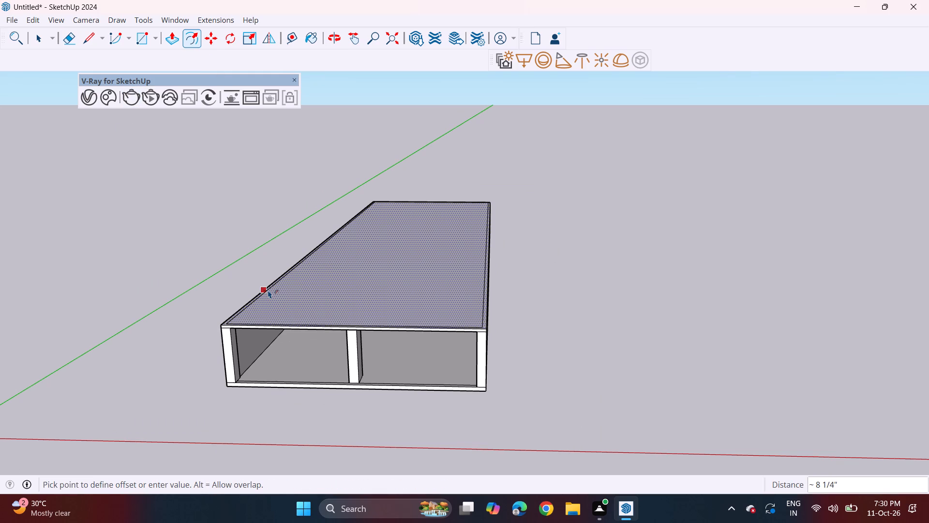
left_click(270, 289)
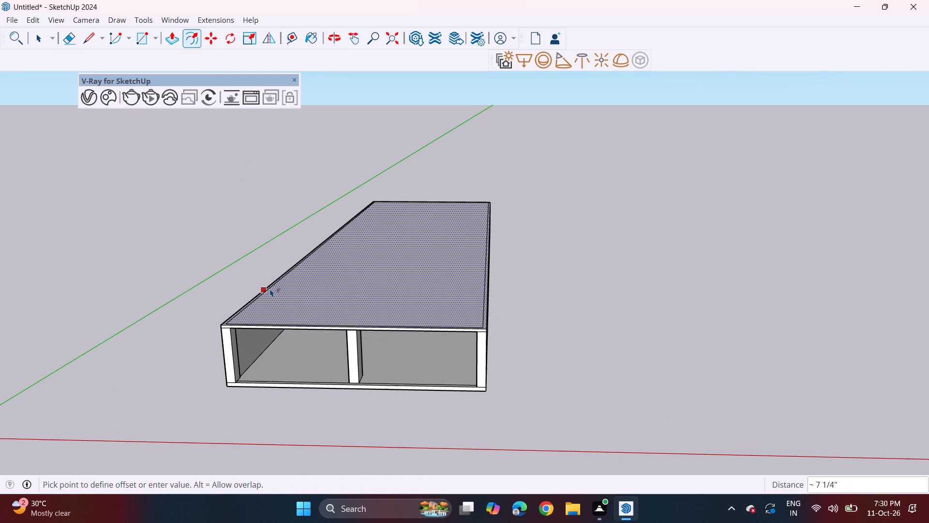
Draw two closely spaced parallel lines across the roof near its open front, each 44' 10 7/8" long, from side edge to side edge.
left_click(94, 39)
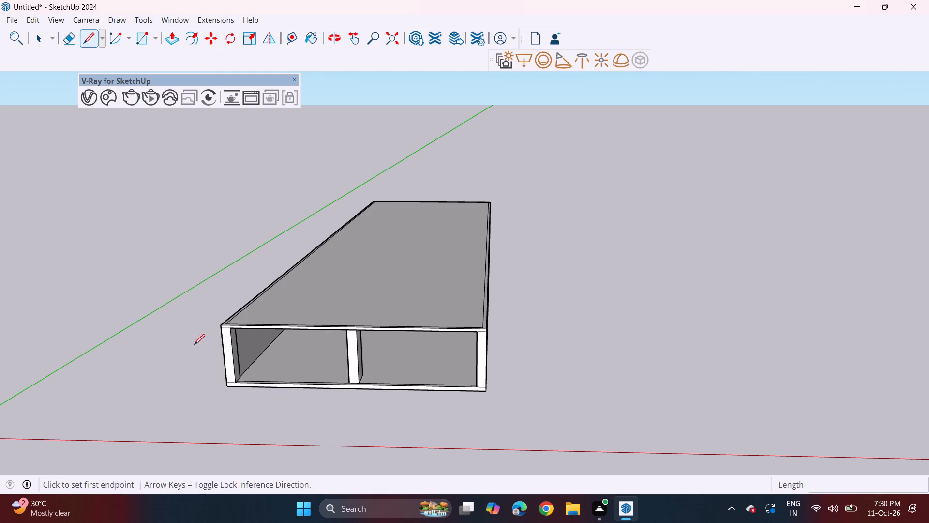
left_click(250, 296)
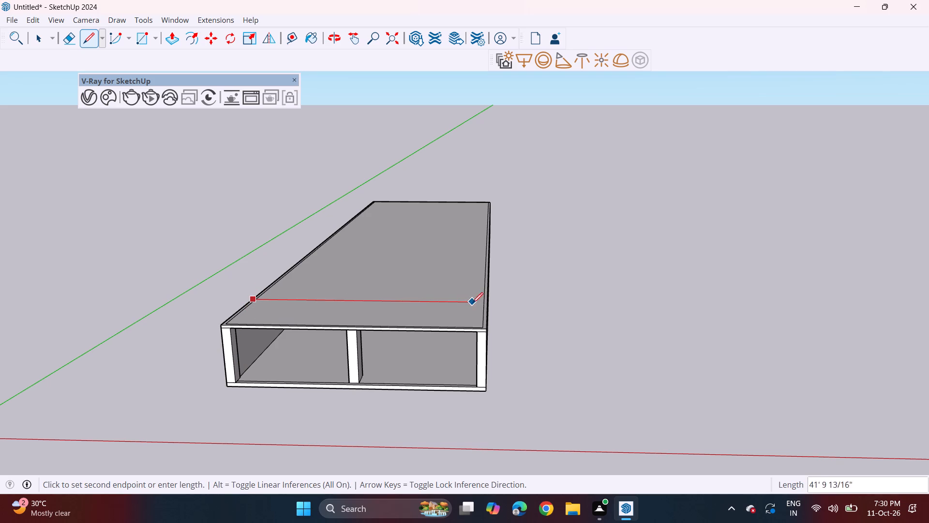
left_click(489, 303)
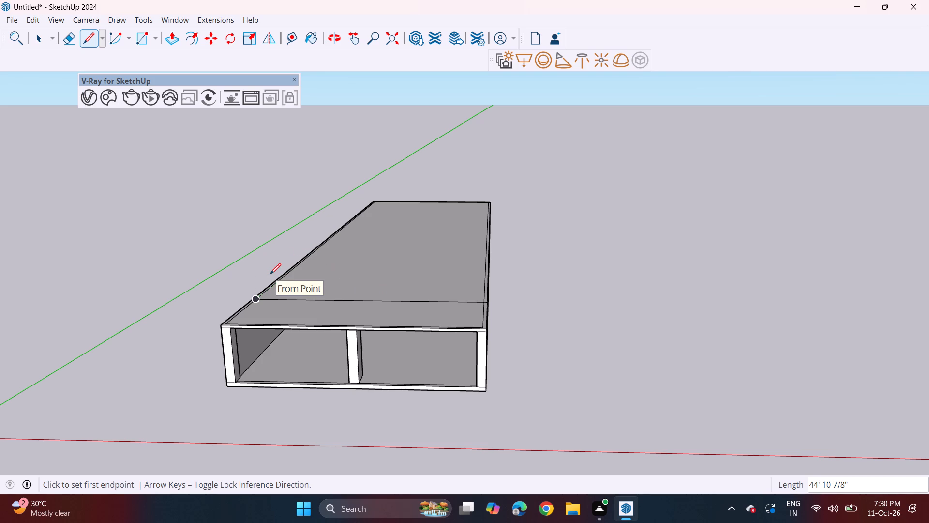
scroll(270, 274, "up", 3)
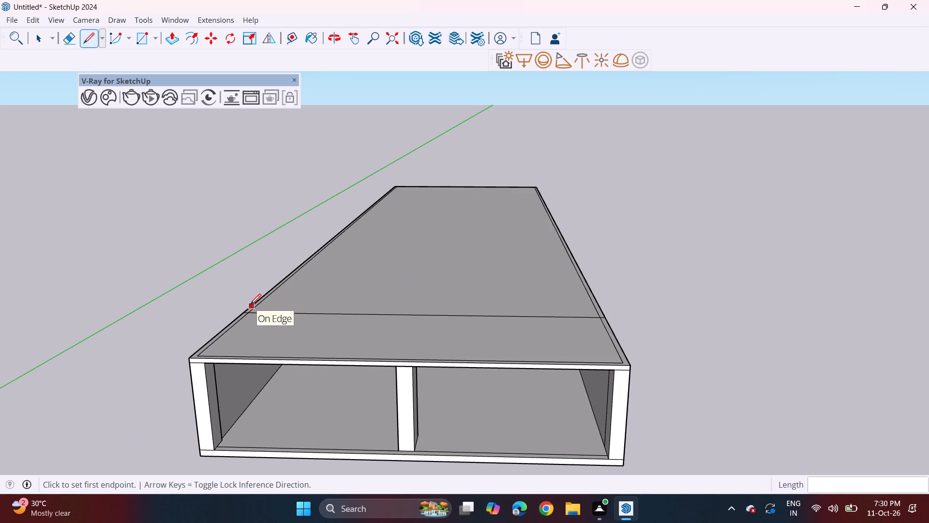
scroll(249, 308, "up", 9)
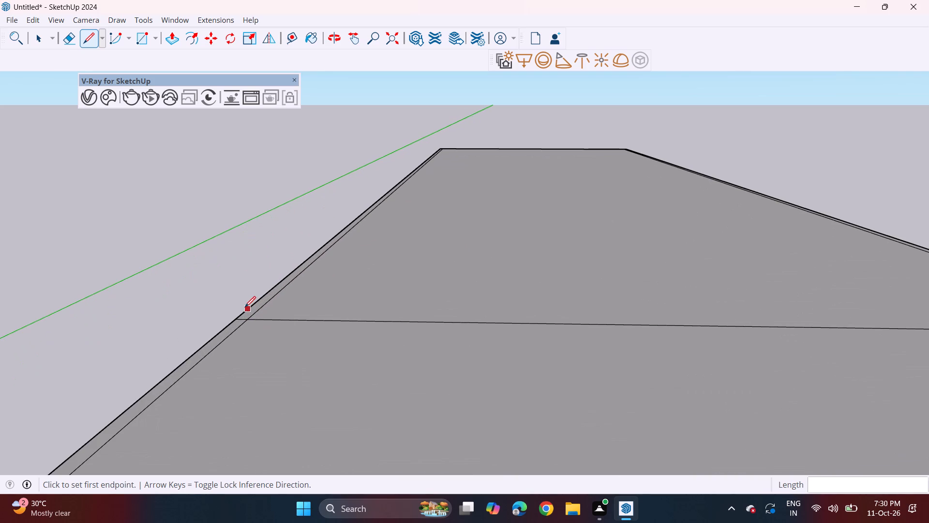
left_click_drag(245, 307, 250, 305)
scroll(410, 292, "down", 8)
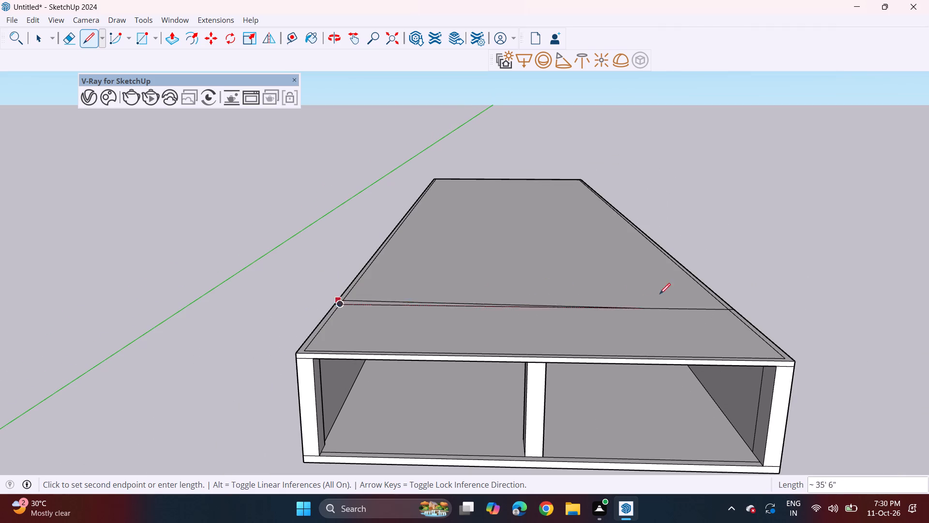
left_click(731, 303)
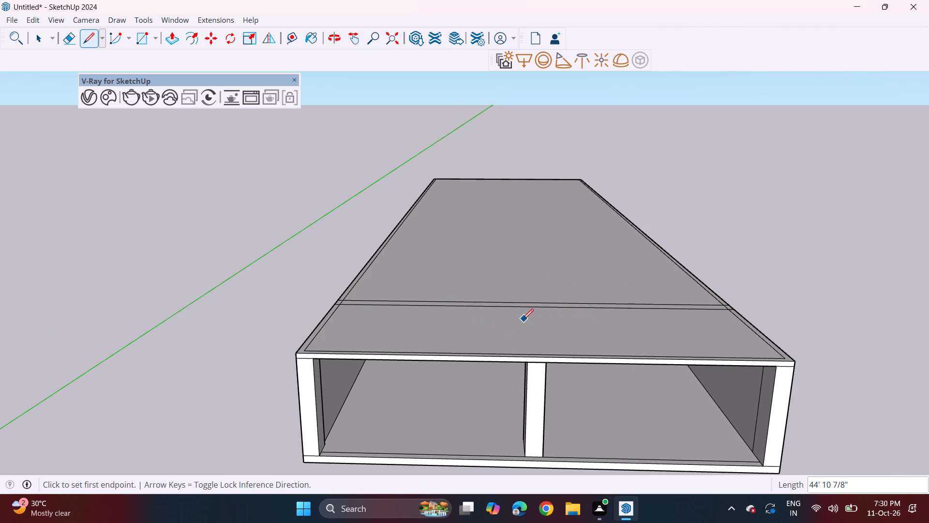
Erase the short inset-line segments between the two cross lines at both side edges of the roof.
middle_click_drag(620, 296, 502, 314)
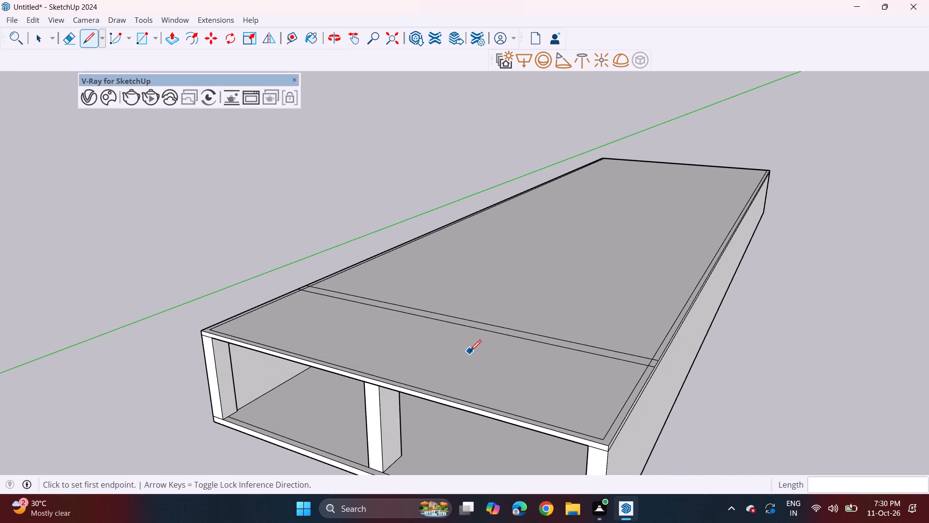
key("space")
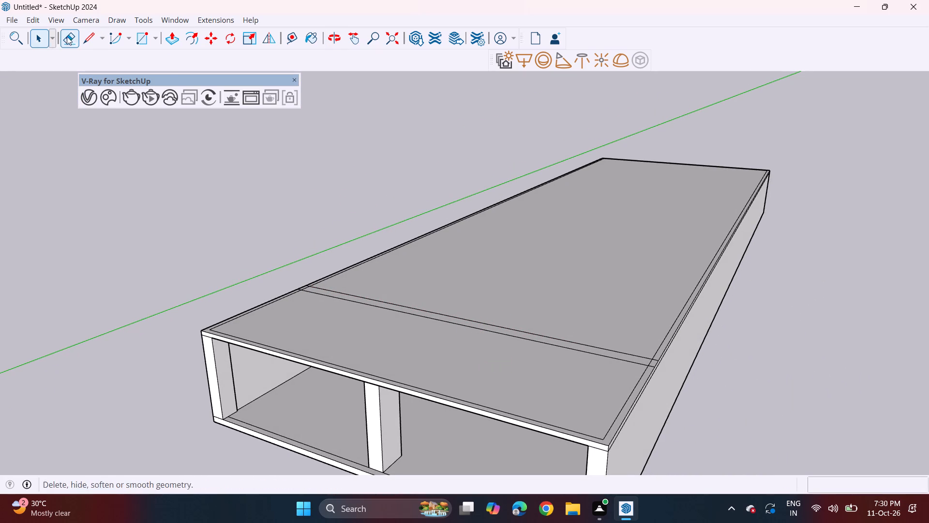
left_click(69, 36)
scroll(330, 245, "up", 3)
scroll(307, 296, "up", 6)
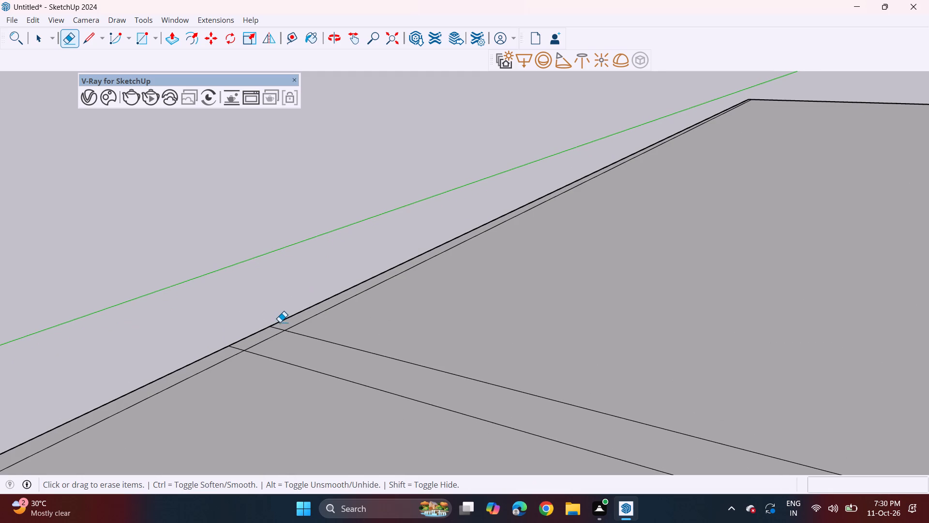
left_click(280, 327)
left_click(271, 334)
left_click(273, 335)
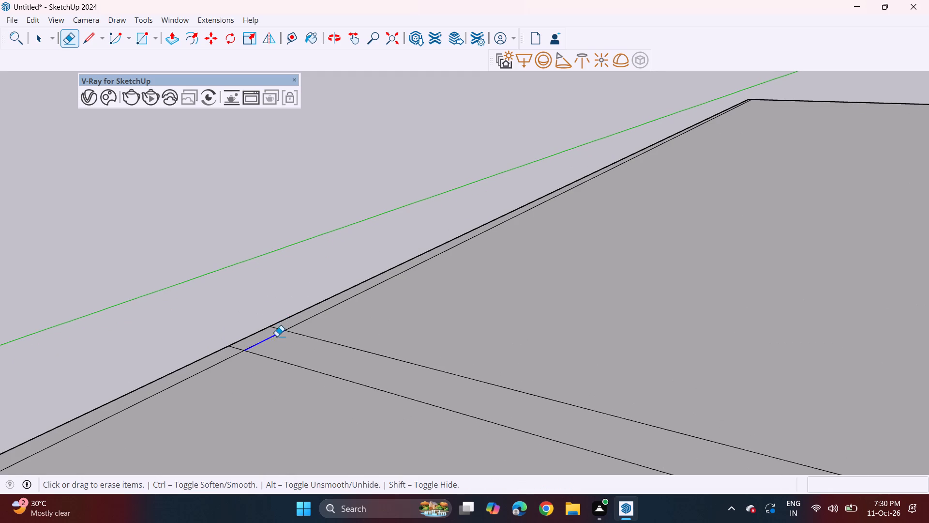
left_click(279, 328)
scroll(280, 323, "down", 15)
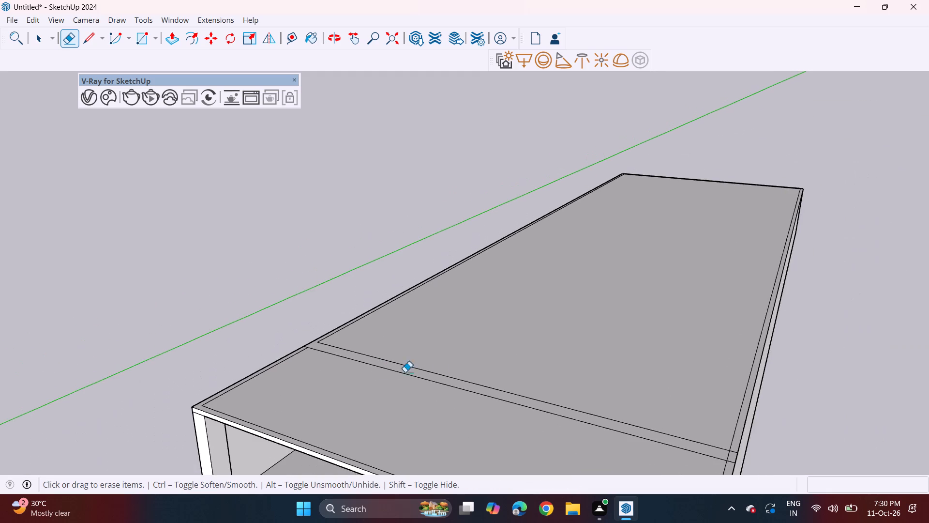
scroll(788, 440, "up", 4)
left_click(691, 459)
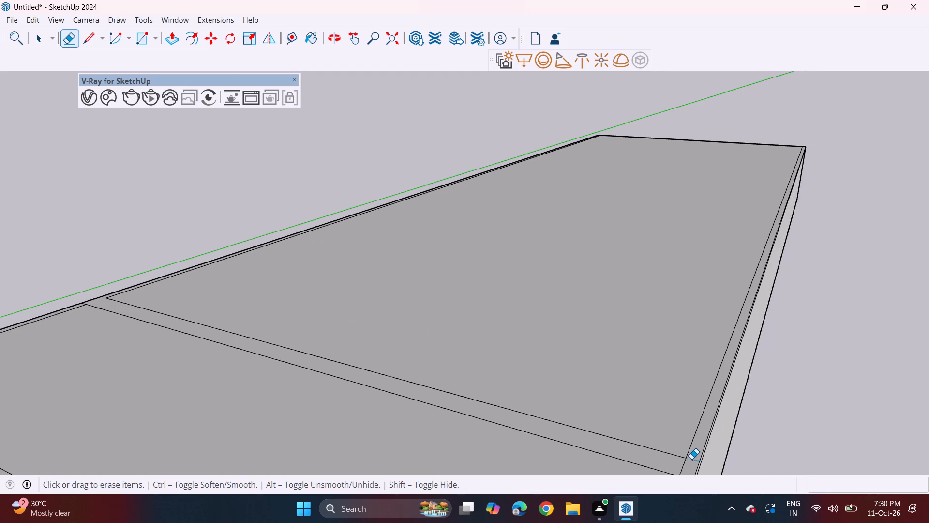
left_click(682, 467)
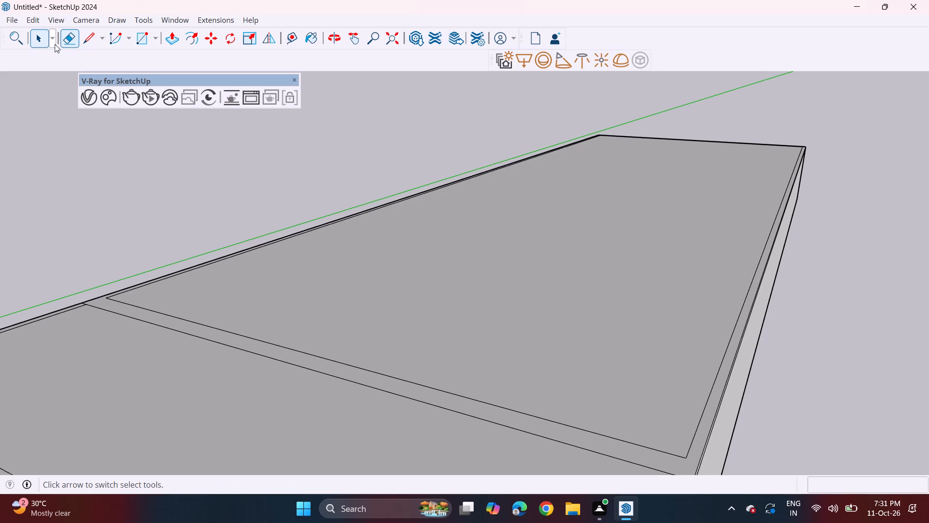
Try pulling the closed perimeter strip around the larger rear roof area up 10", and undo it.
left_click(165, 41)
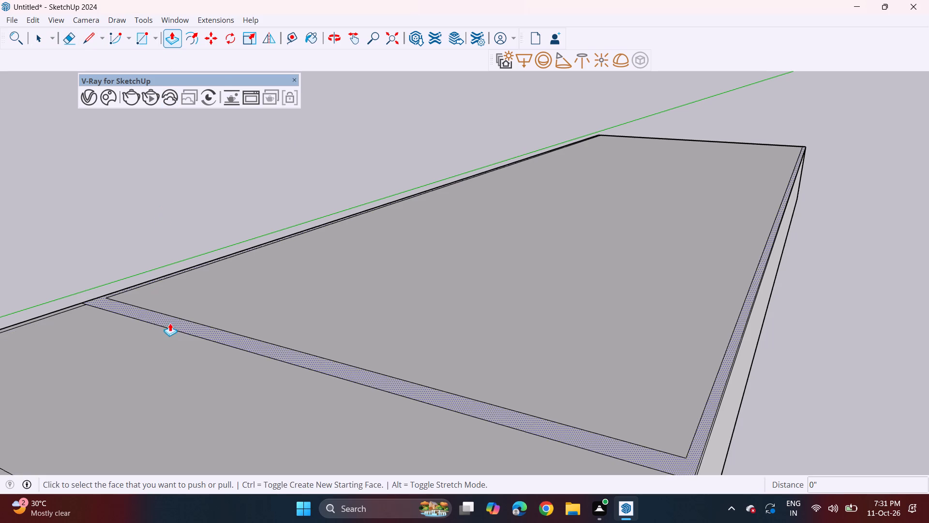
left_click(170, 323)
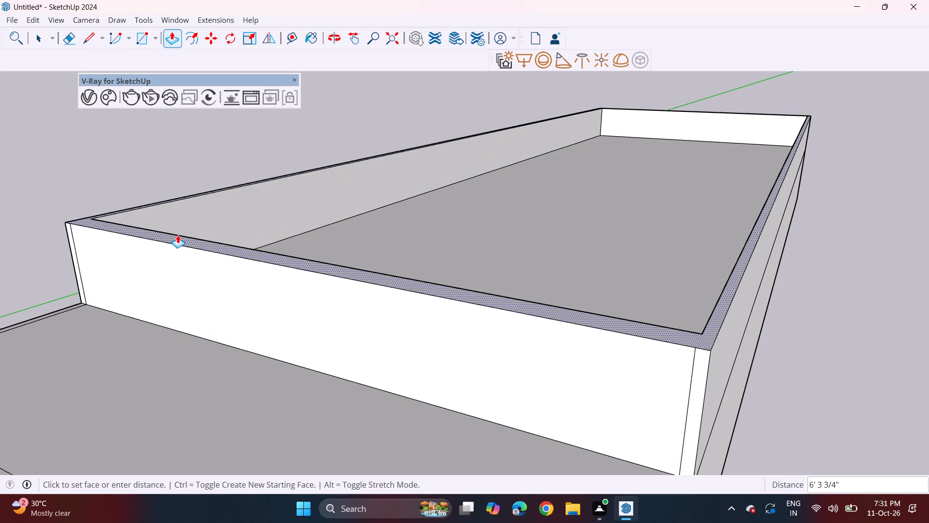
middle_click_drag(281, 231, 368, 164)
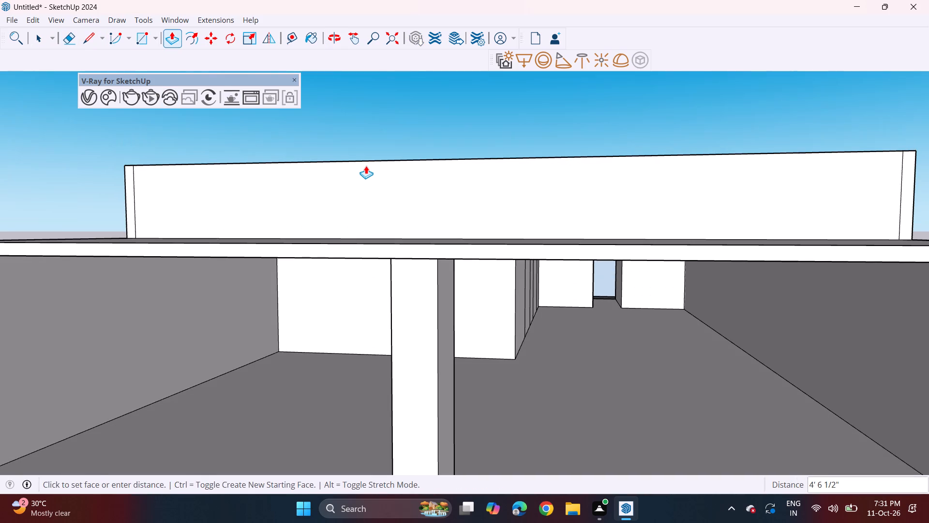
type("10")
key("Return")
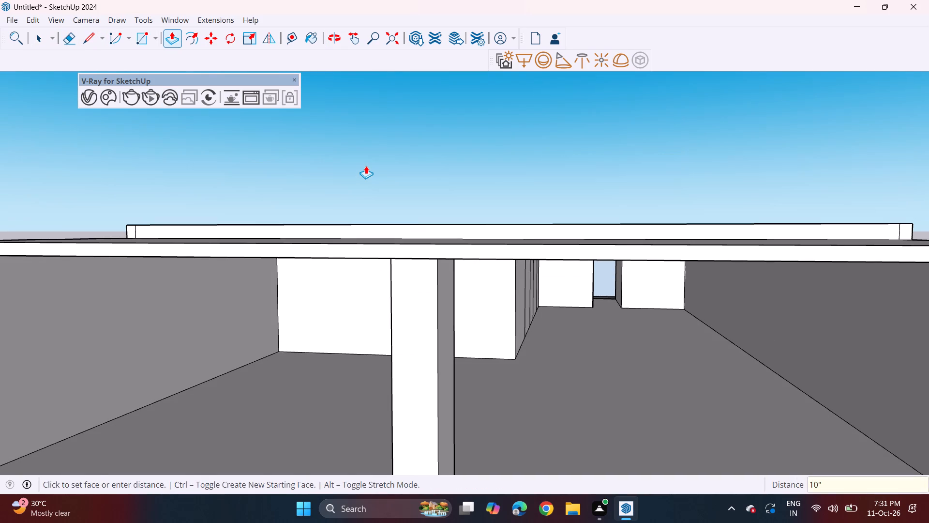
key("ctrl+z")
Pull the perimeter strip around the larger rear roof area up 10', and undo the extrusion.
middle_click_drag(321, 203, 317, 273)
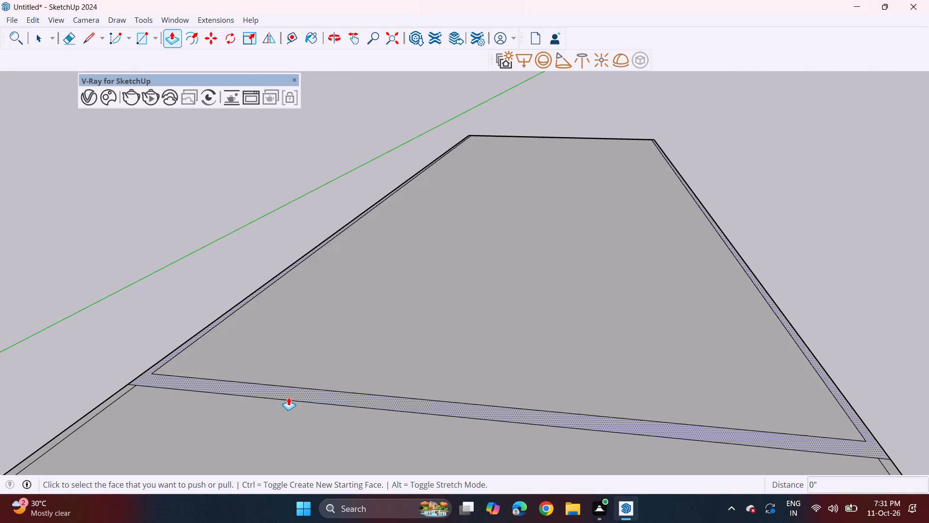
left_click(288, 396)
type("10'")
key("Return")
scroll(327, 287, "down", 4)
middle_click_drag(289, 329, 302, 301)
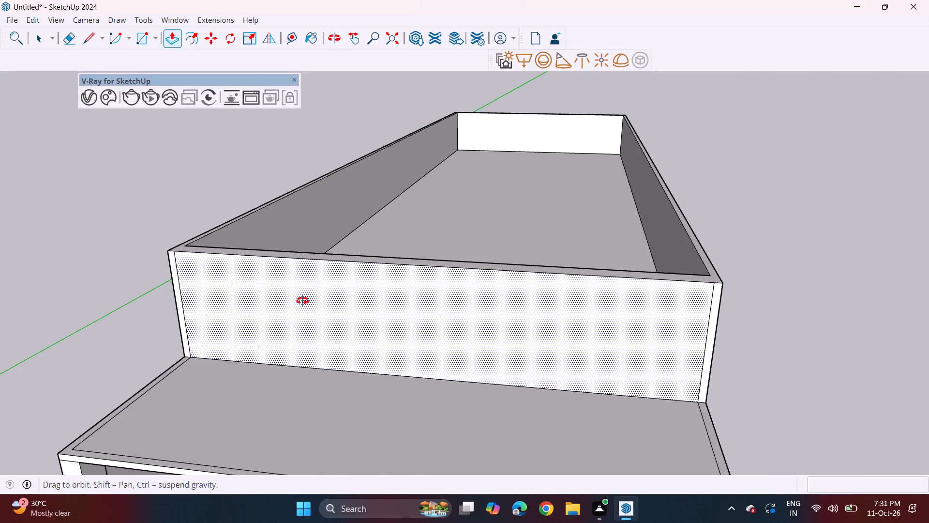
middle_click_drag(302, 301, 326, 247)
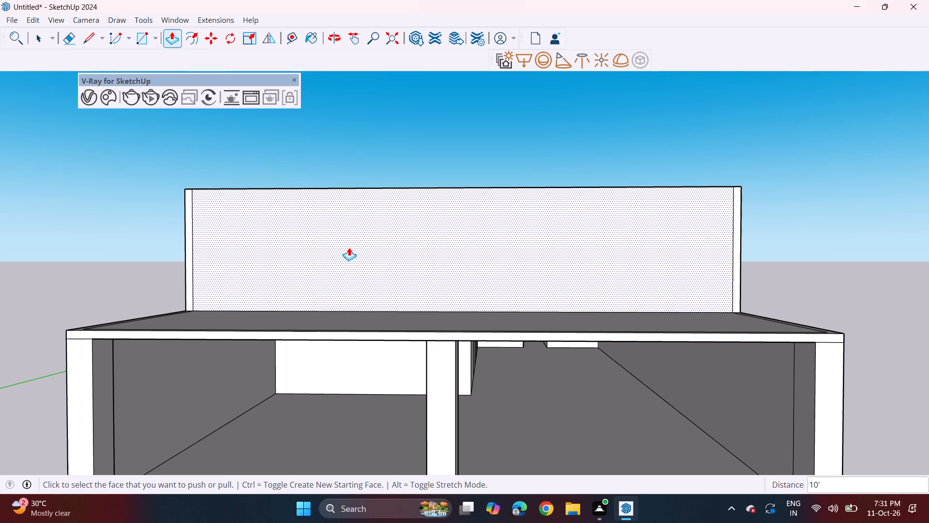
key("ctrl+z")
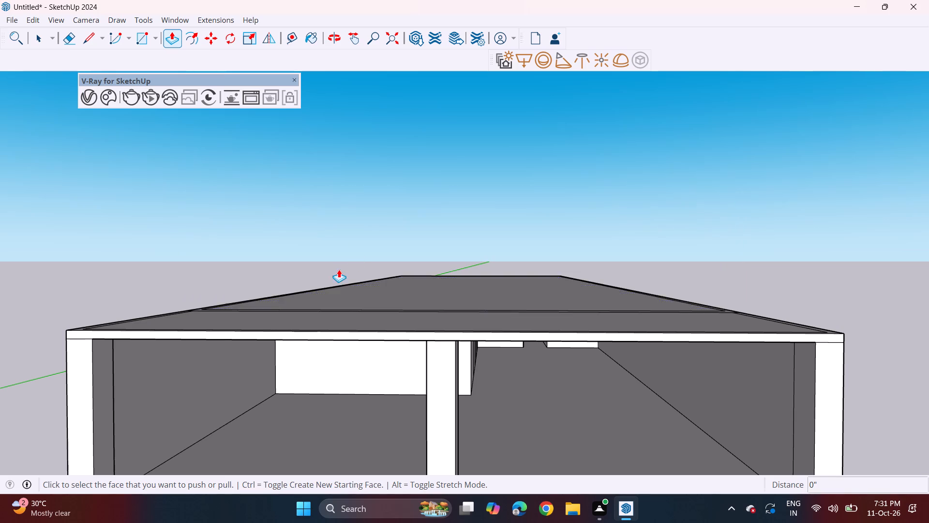
Draw a line about 14' 3 9/16" long from the roof's front inset line back to the nearer cross line, near mid-width.
middle_click_drag(339, 269, 329, 316)
middle_click_drag(349, 348, 359, 268)
middle_click_drag(363, 249, 359, 309)
middle_click_drag(372, 341, 375, 294, "shift")
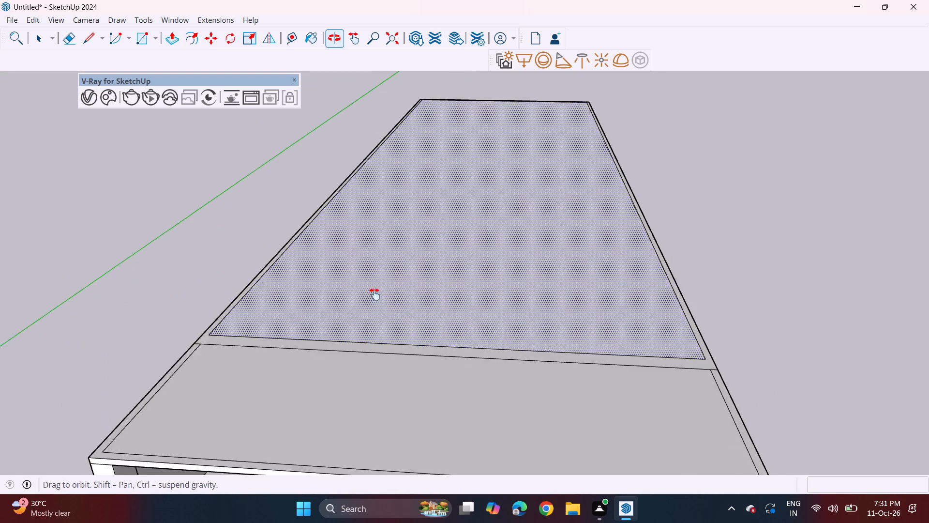
middle_click_drag(375, 294, 375, 269, "shift")
middle_click_drag(381, 262, 386, 309)
middle_click_drag(442, 310, 434, 218, "shift")
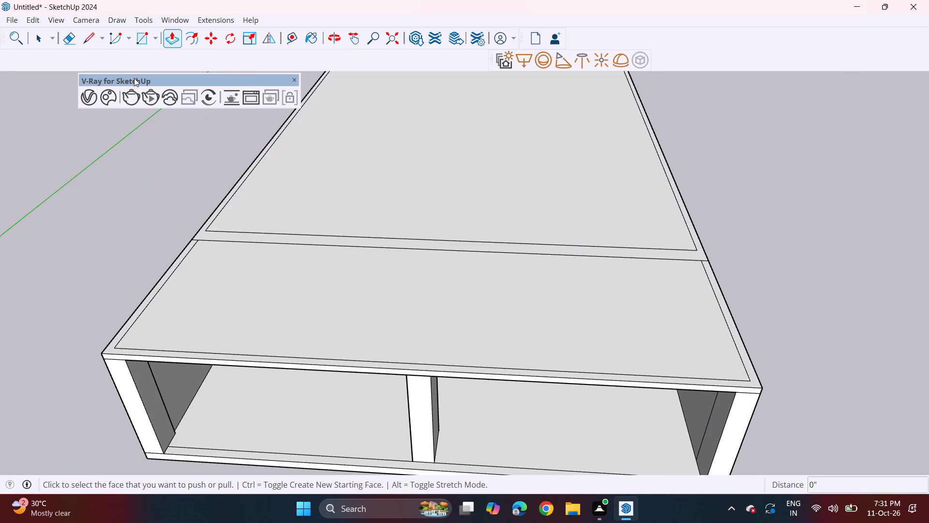
left_click_drag(84, 34, 88, 39)
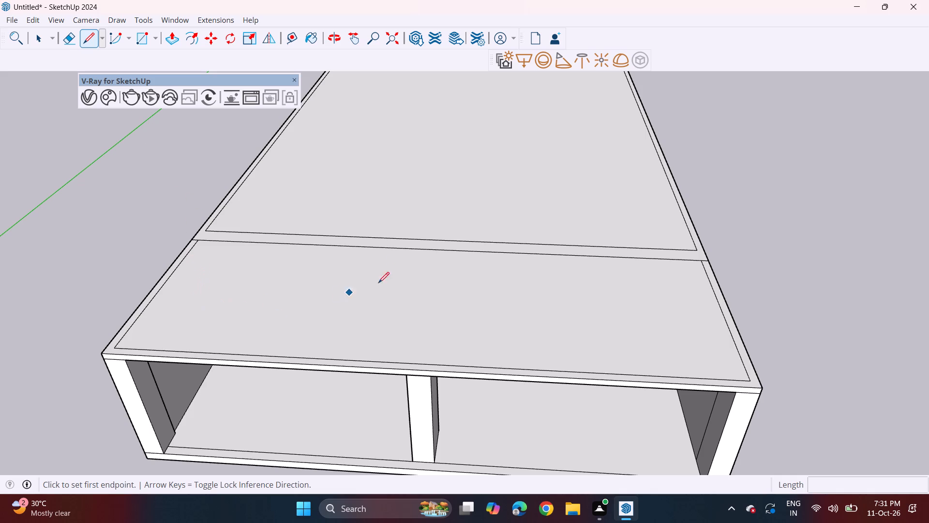
left_click(393, 363)
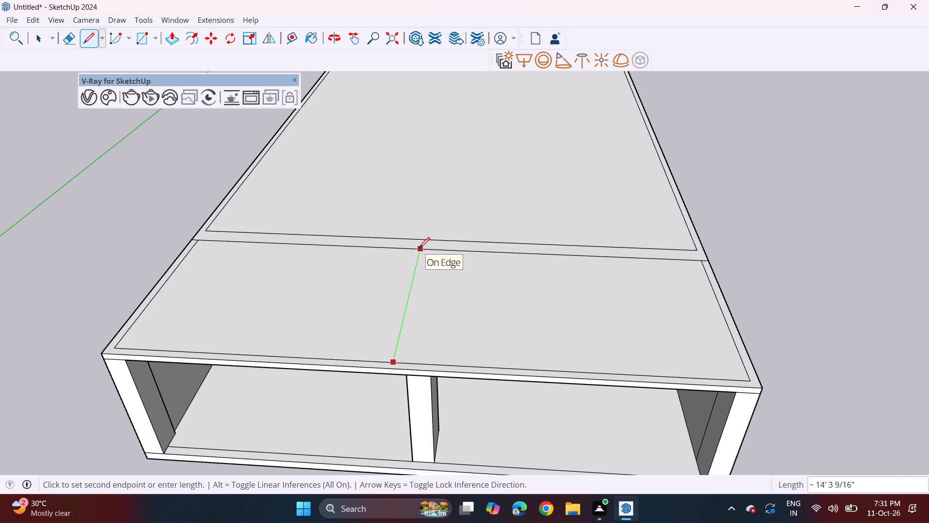
middle_click_drag(426, 244, 420, 232)
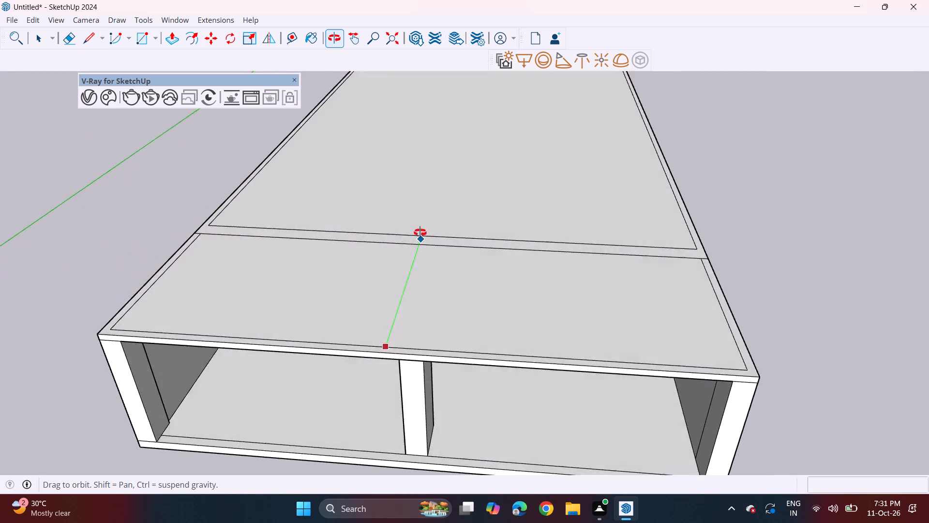
middle_click_drag(420, 232, 418, 262)
left_click_drag(418, 254, 423, 256)
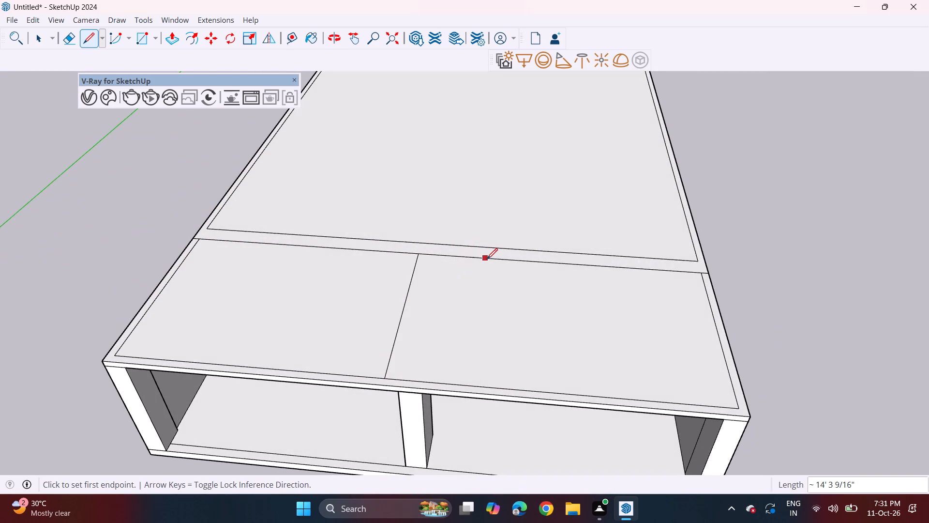
Draw a parallel line about 14' 10 13/16" long from the cross line to the front roof edge, and extend the first by about 7 1/4".
middle_click_drag(495, 253, 507, 187)
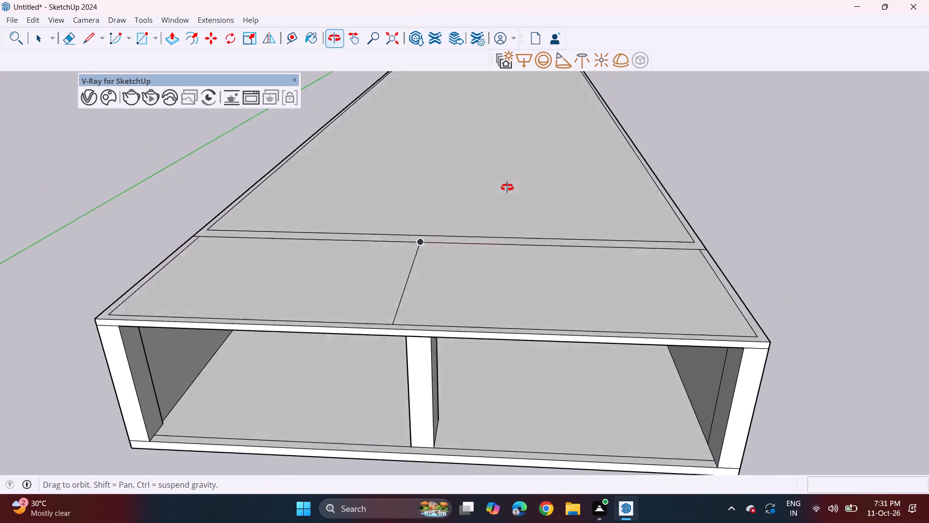
middle_click_drag(507, 187, 510, 169)
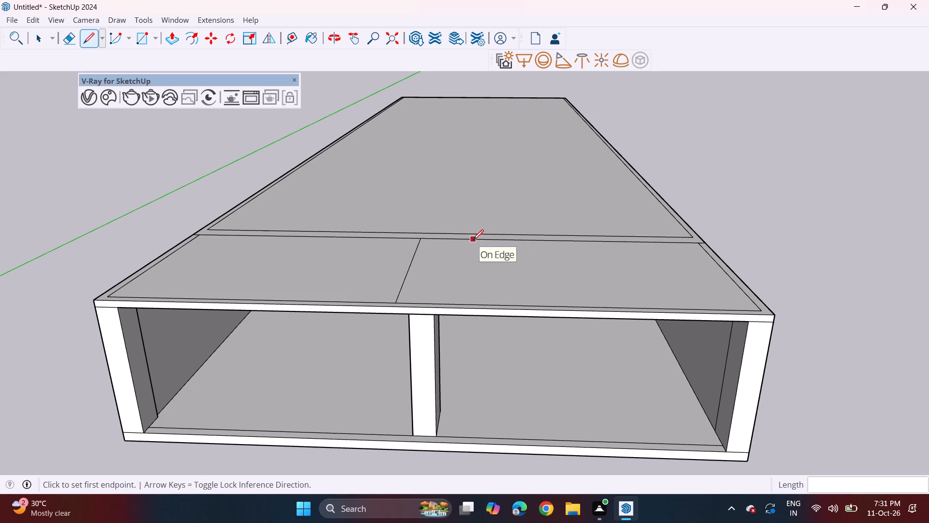
left_click(473, 240)
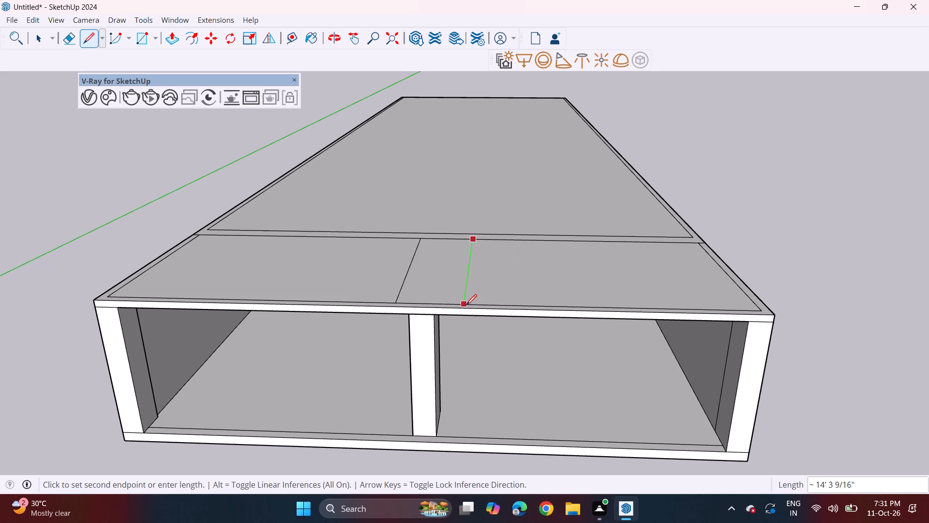
left_click(463, 310)
left_click(395, 303)
left_click_drag(390, 308, 395, 306)
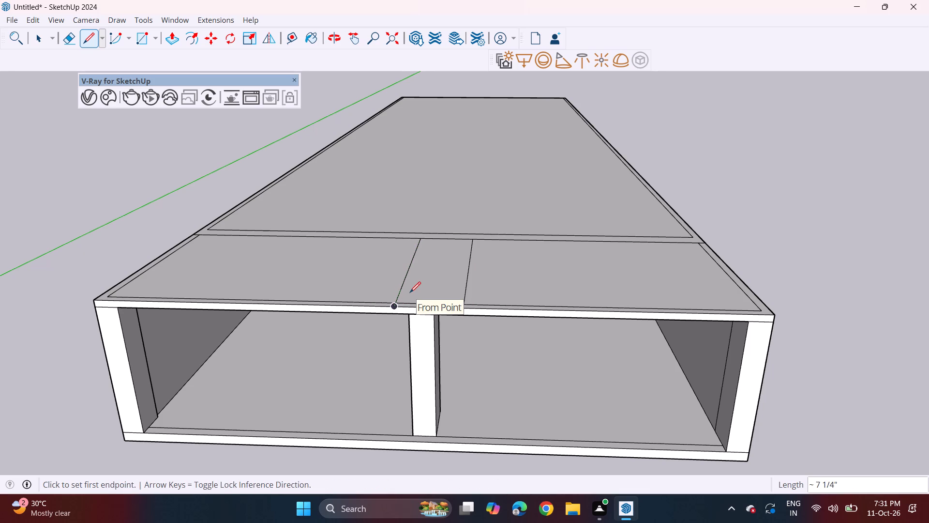
Draw a parallel line about 14' 10 13/16" long just outside each of the two middle lines, from the cross line to the front roof edge.
middle_click_drag(412, 275, 433, 199)
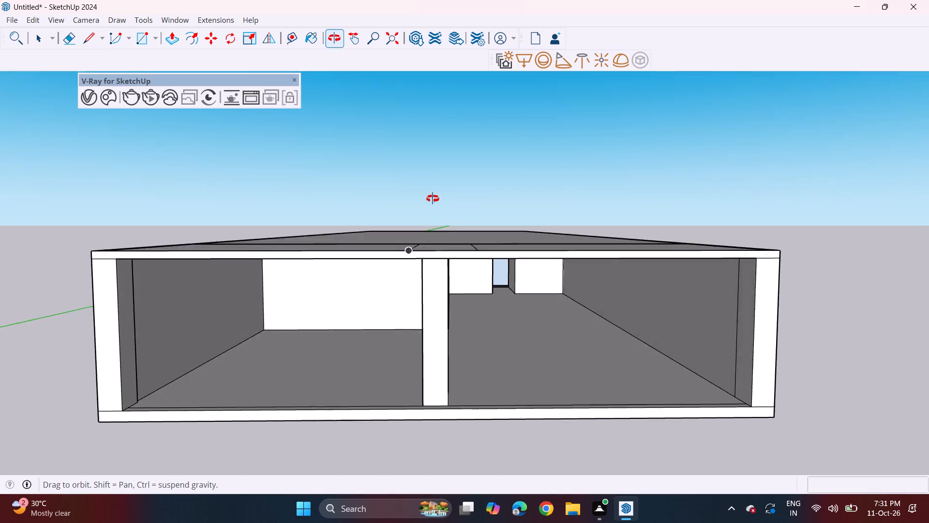
middle_click_drag(433, 199, 425, 212)
scroll(427, 212, "down", 3)
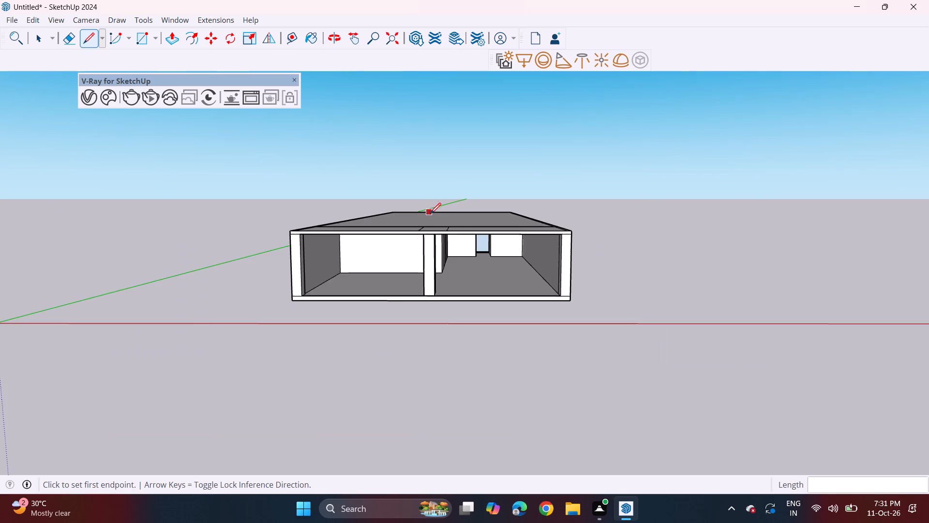
middle_click_drag(462, 225, 461, 229)
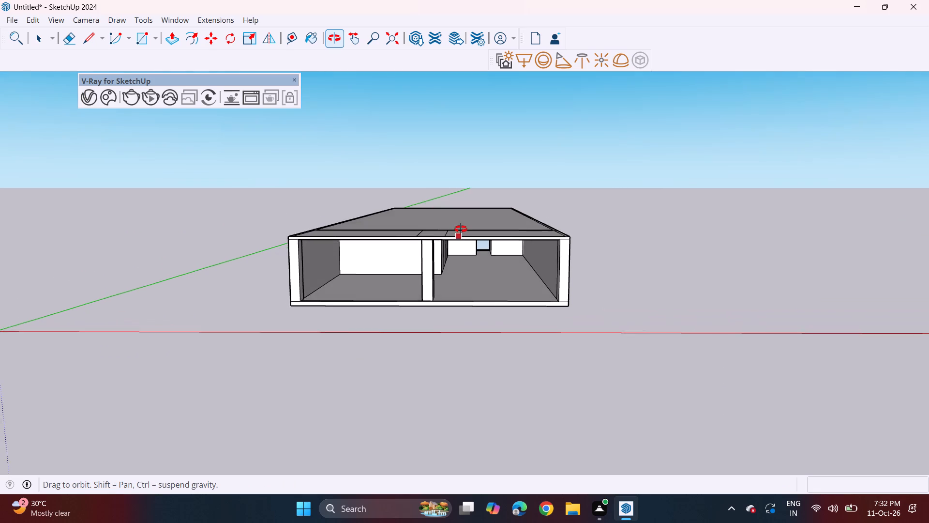
middle_click_drag(461, 229, 473, 283)
scroll(443, 290, "up", 6)
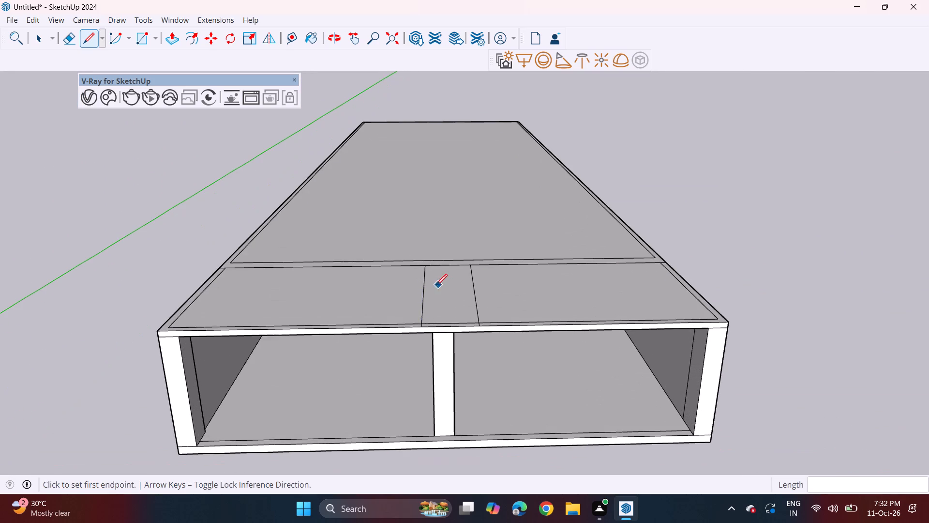
left_click(415, 266)
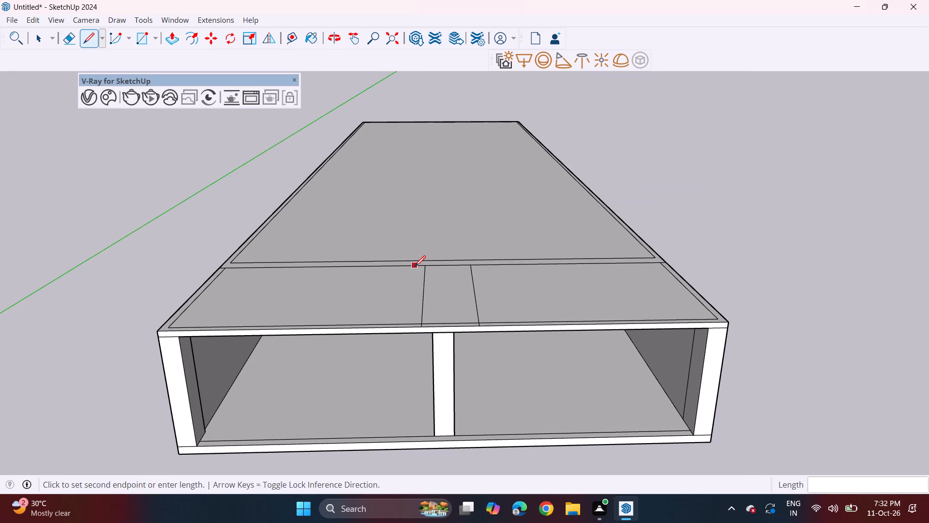
left_click(405, 324)
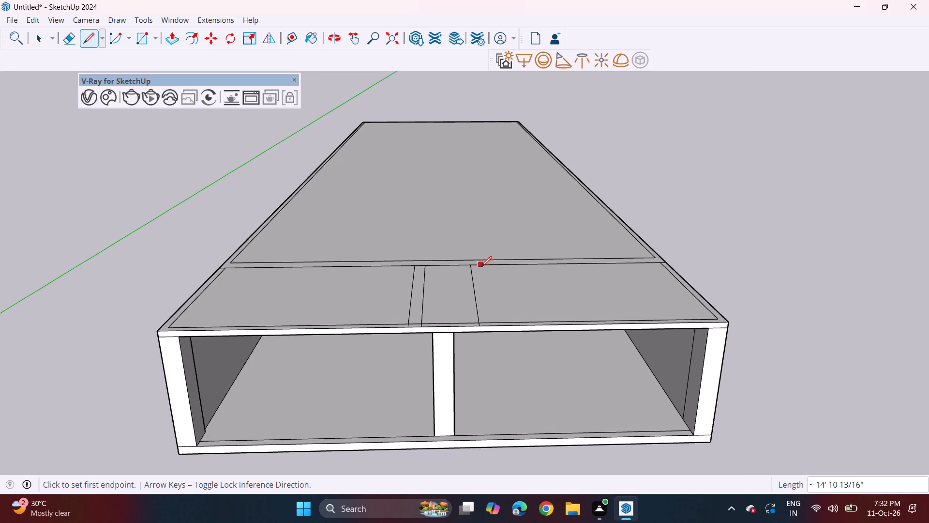
left_click(482, 266)
left_click(492, 328)
Erase the segments crossing both ends of the two middle strips and the inner lines' front stubs, leaving one connected strip around the middle rectangle.
middle_click_drag(500, 309, 484, 286)
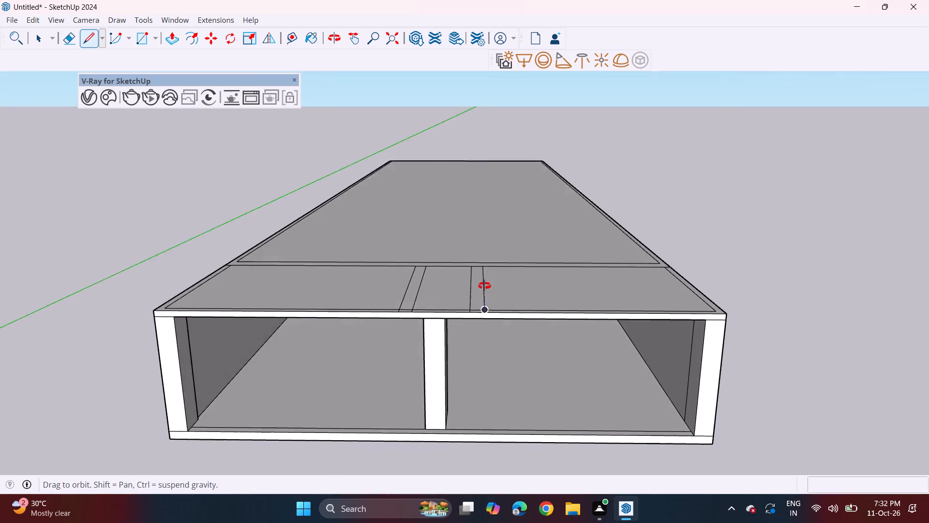
middle_click_drag(484, 286, 453, 346)
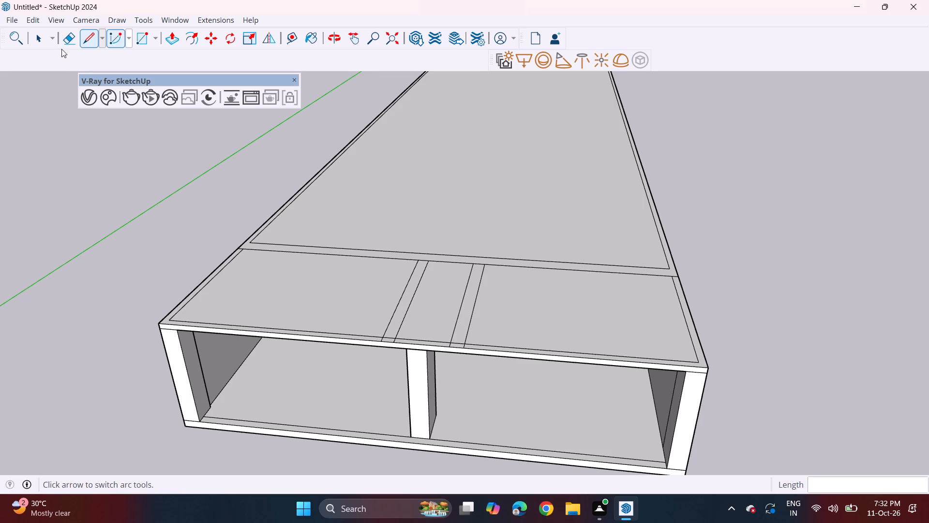
left_click(76, 40)
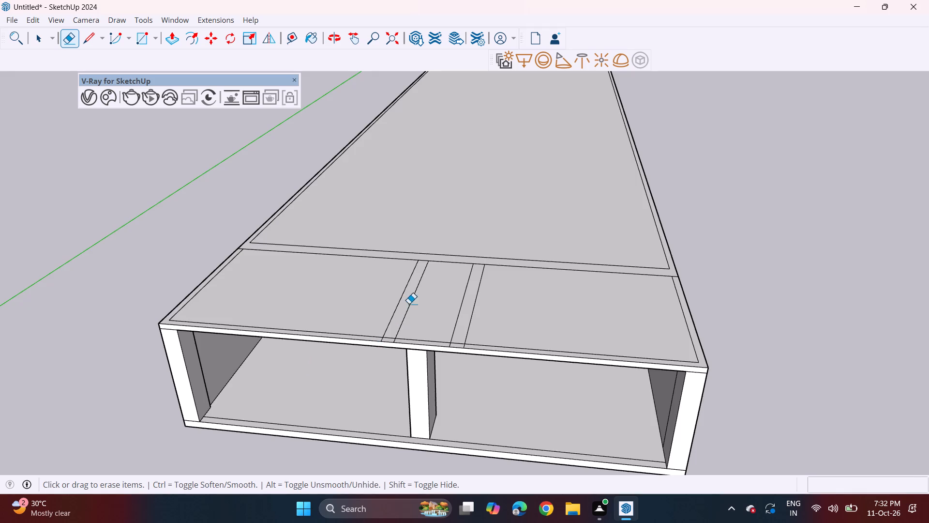
scroll(418, 281, "up", 8)
left_click(425, 248)
left_click(427, 246)
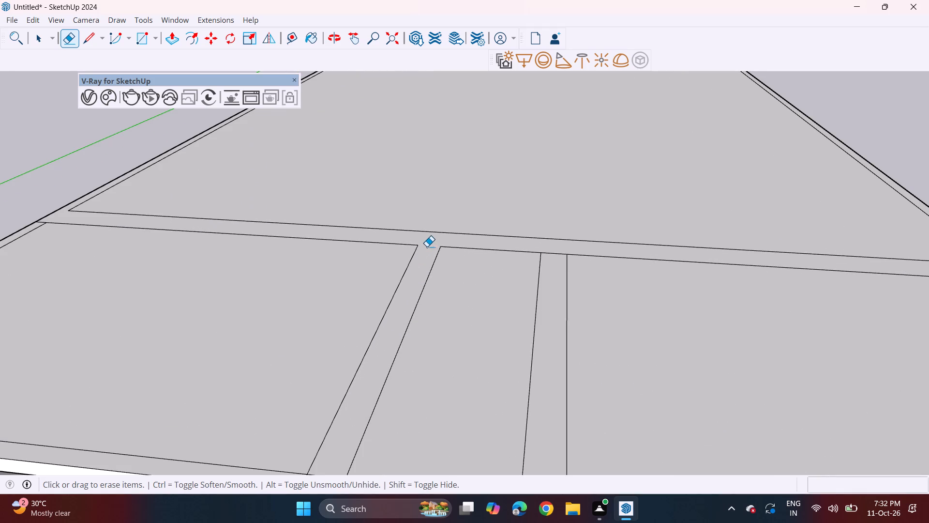
left_click(552, 253)
scroll(533, 276, "down", 4)
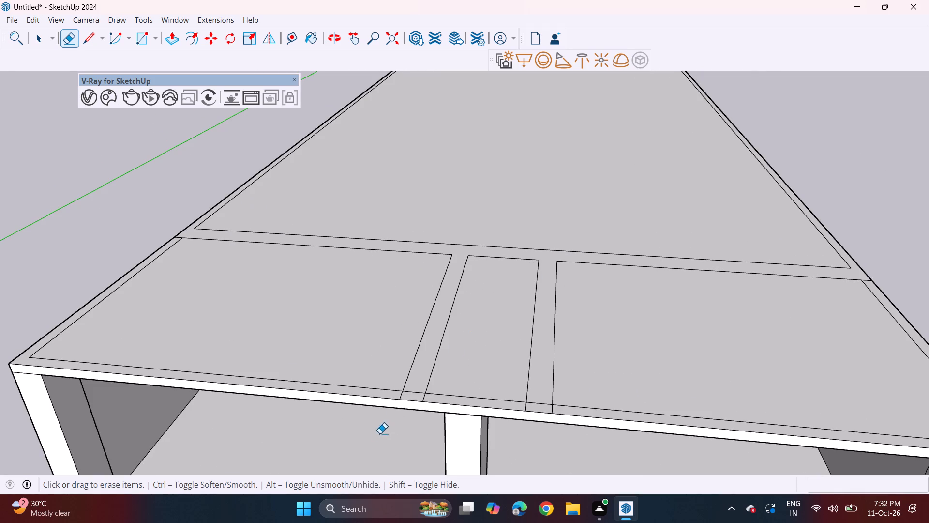
left_click(411, 392)
left_click(423, 395)
left_click_drag(526, 407, 530, 406)
left_click(544, 405)
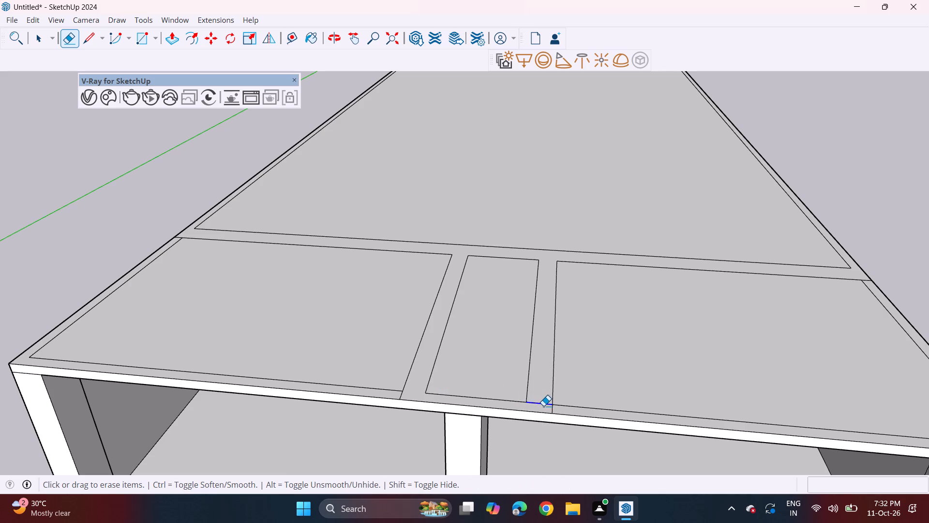
Pull the connected wall strip around the rear roof area and the middle rectangle up 10'.
scroll(381, 318, "down", 4)
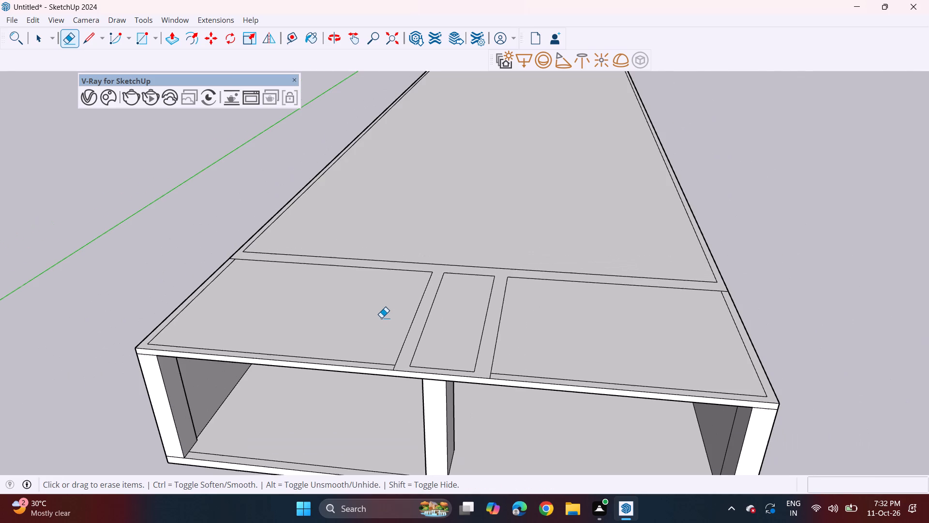
left_click(177, 41)
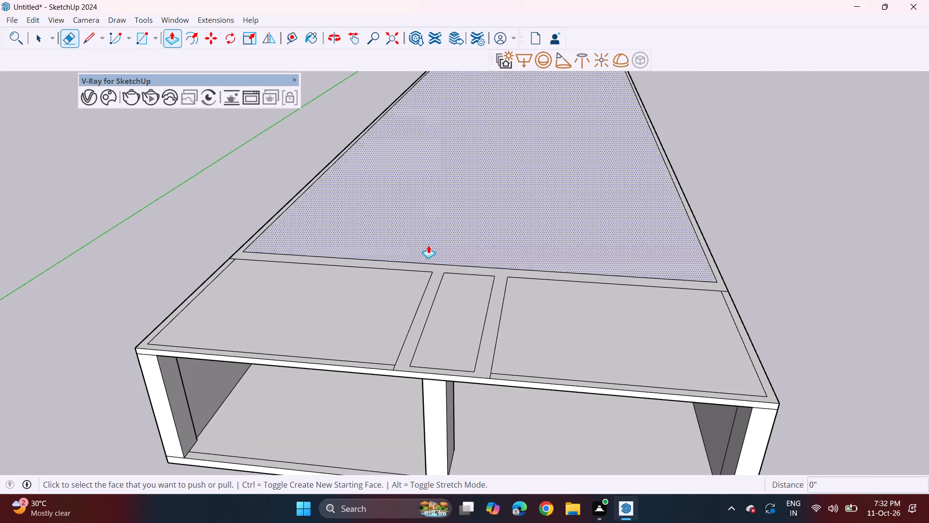
left_click(481, 365)
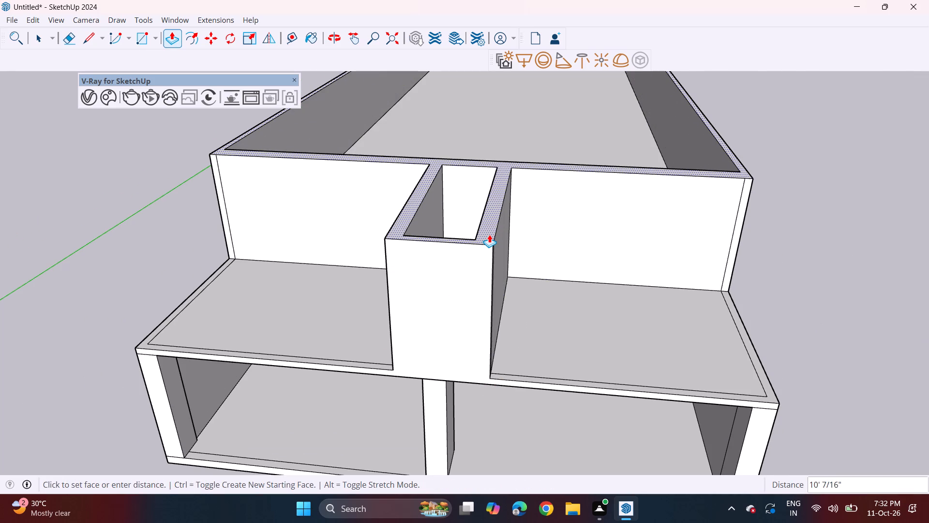
type("10'")
key("Return")
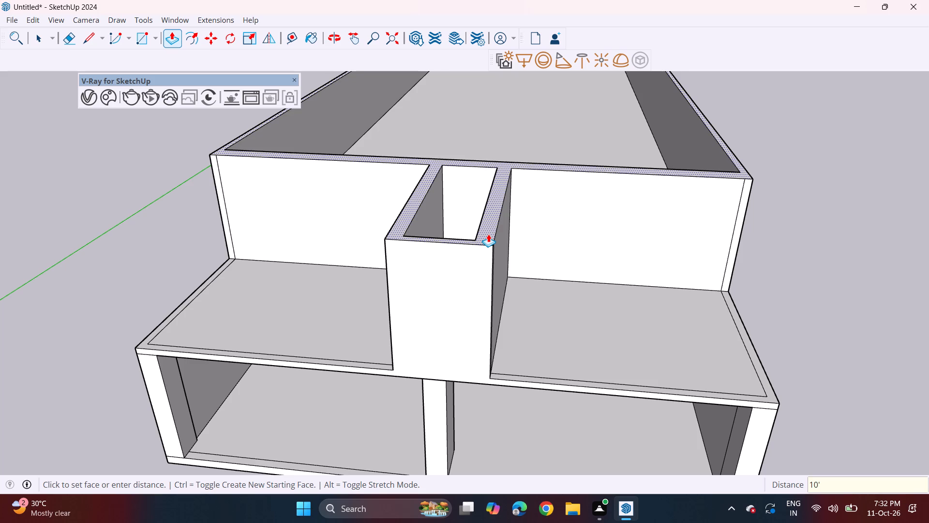
Extend the wall tops upward with a separate 6" band, then another 10' storey.
left_click(488, 234)
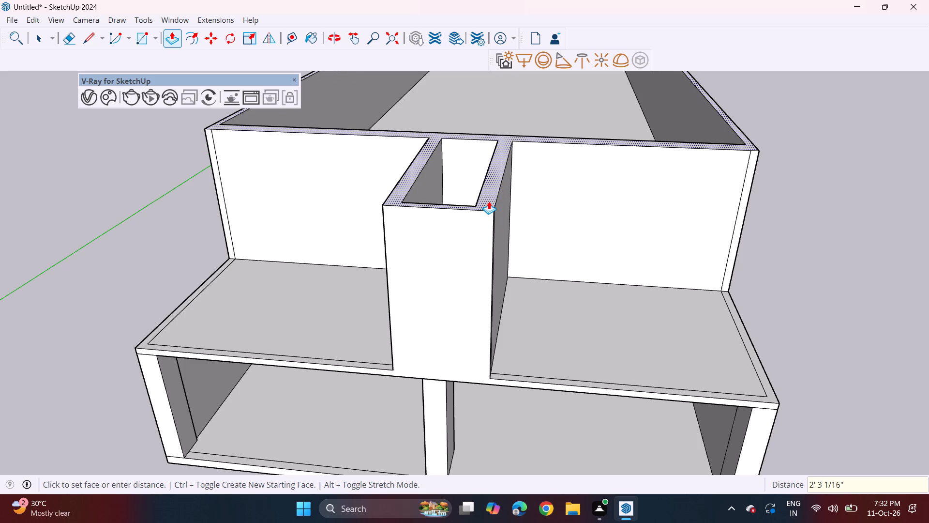
key("6")
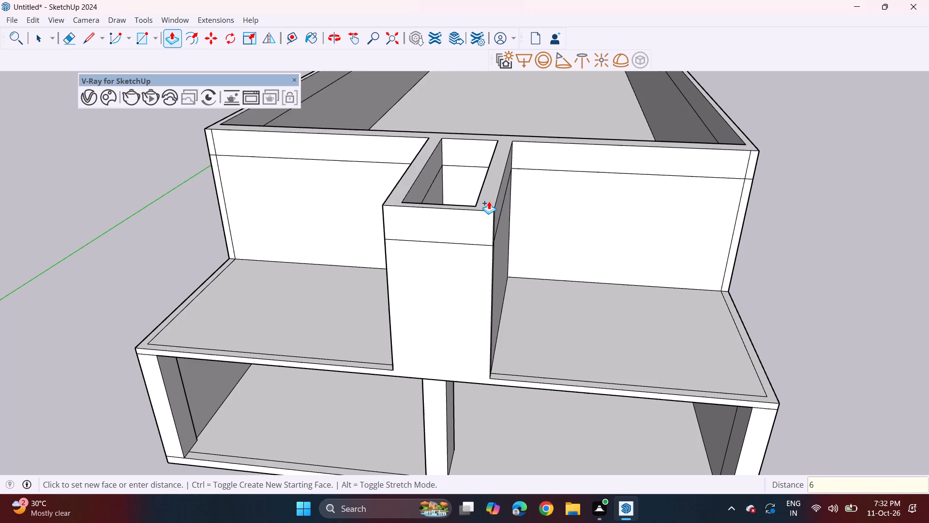
key("Return")
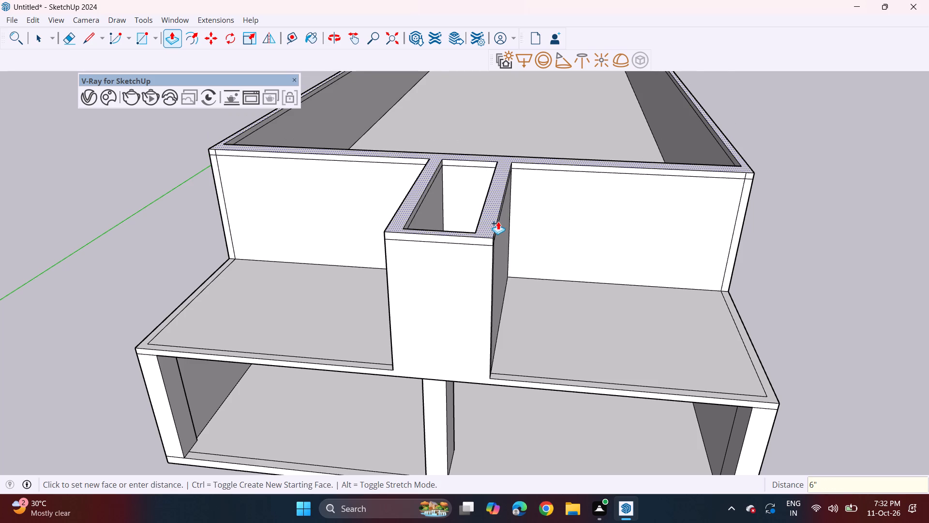
left_click(488, 228)
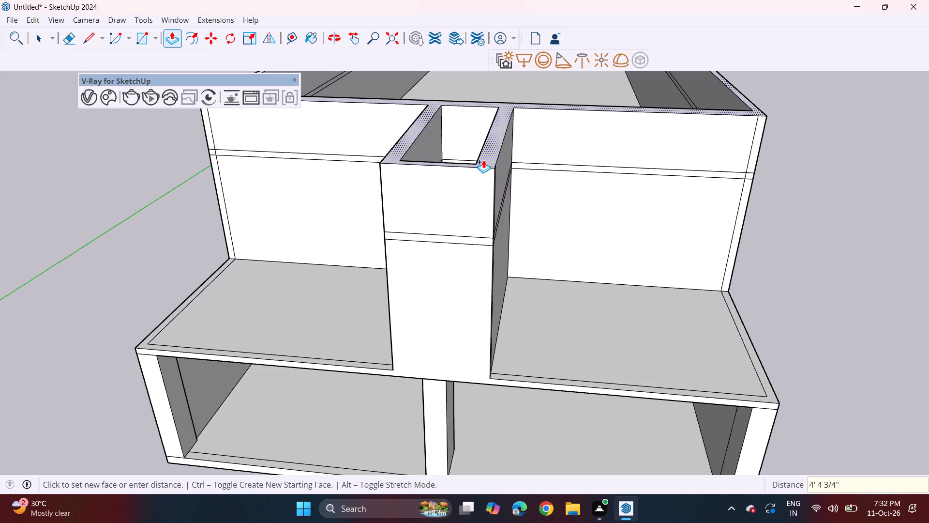
type("10'")
key("Return")
Add another 6" band and a further 10' storey on top of the raised walls.
scroll(485, 157, "down", 5)
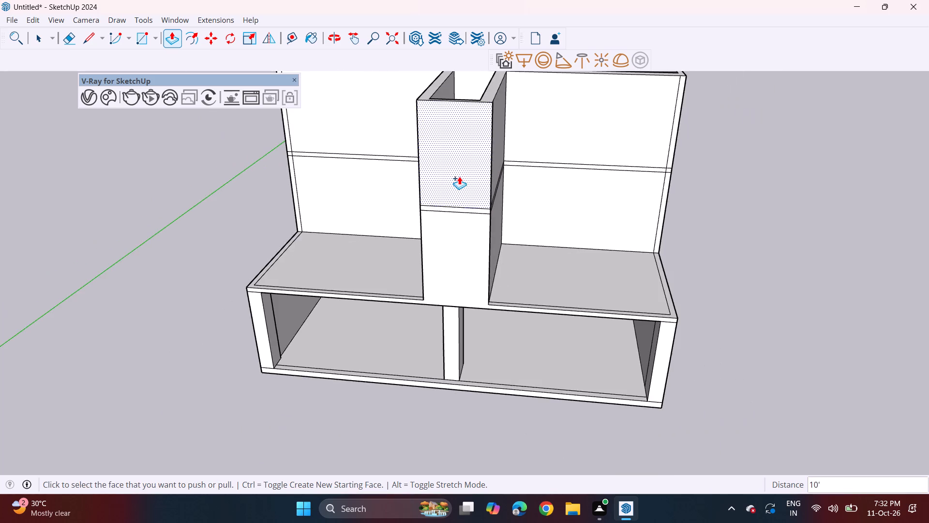
middle_click_drag(457, 171, 465, 118)
middle_click_drag(441, 126, 426, 187, "shift")
middle_click_drag(401, 195, 420, 173)
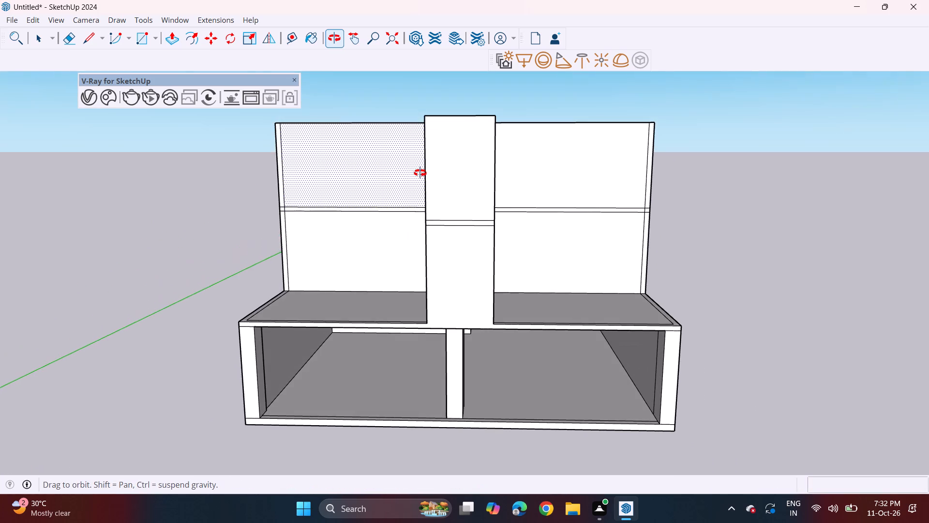
middle_click_drag(420, 173, 386, 251)
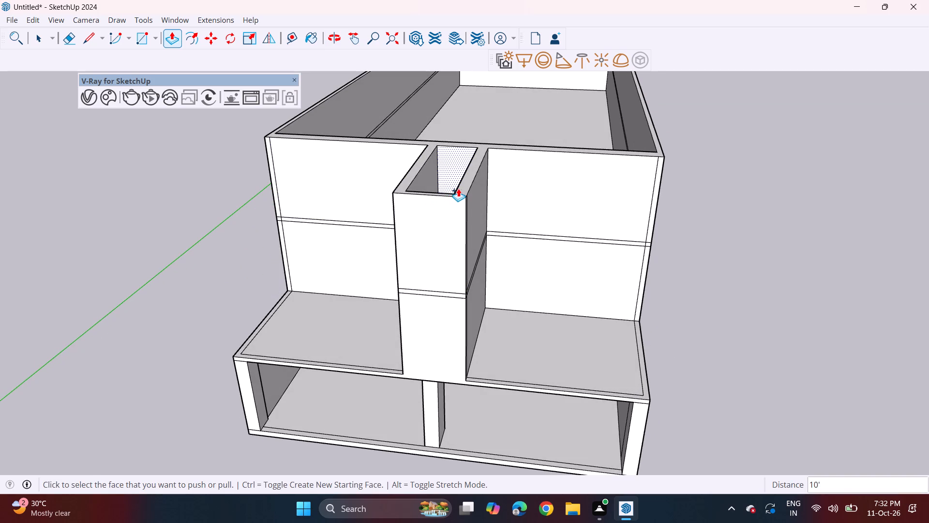
left_click(460, 189)
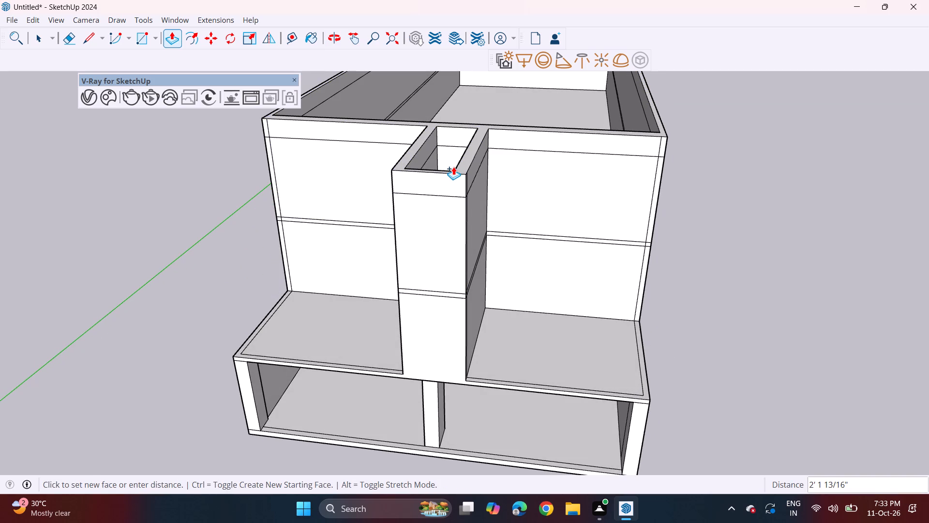
key("6")
key("Return")
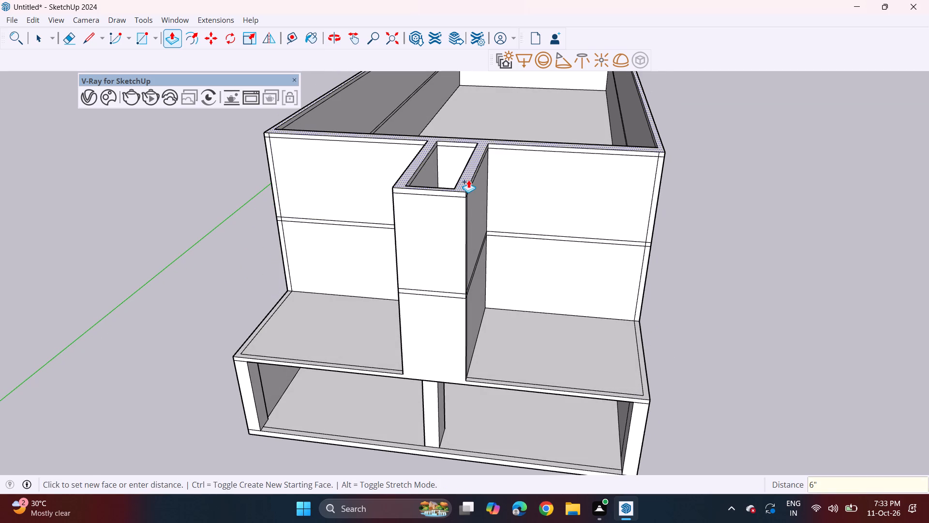
left_click(468, 180)
type("10'")
key("Return")
Erase the horizontal band lines on the front face of the projecting middle tower.
middle_click_drag(354, 242, 380, 184)
scroll(380, 184, "down", 3)
middle_click_drag(339, 208, 312, 265, "shift")
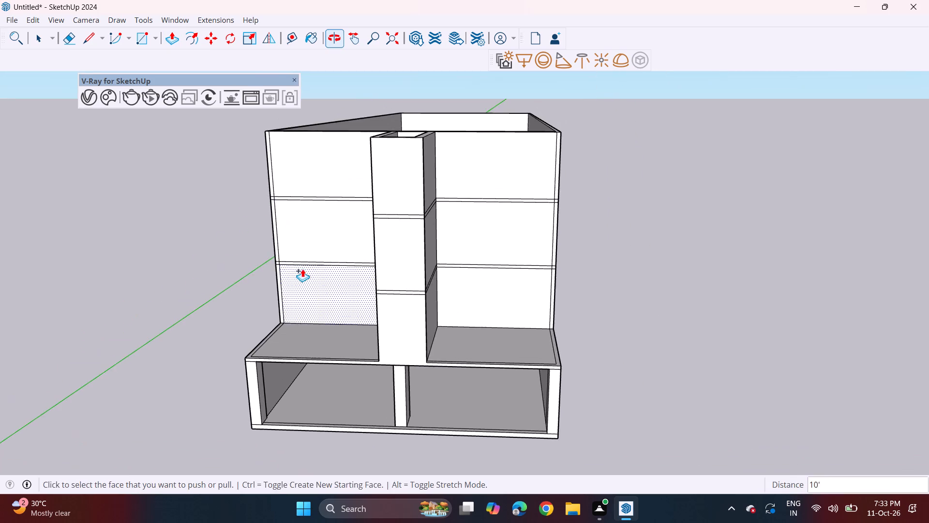
middle_click_drag(300, 278, 324, 231)
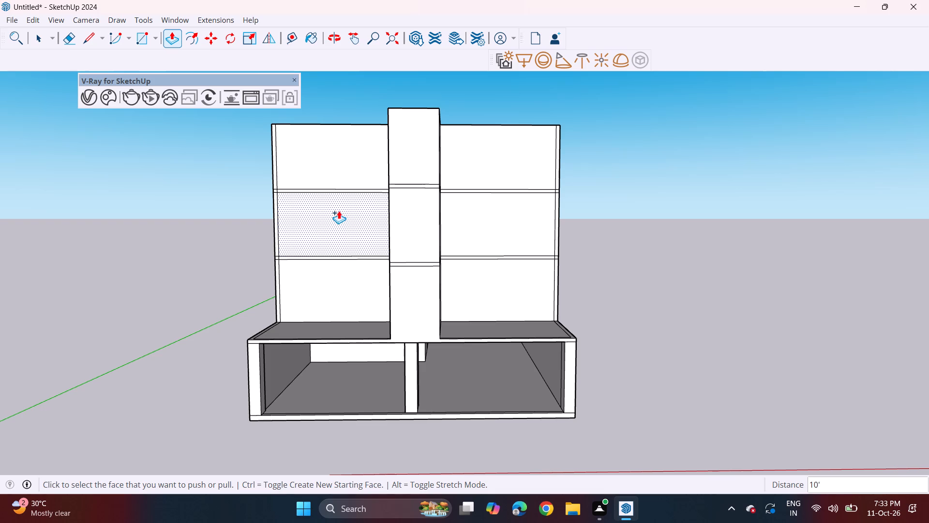
left_click_drag(72, 43, 90, 46)
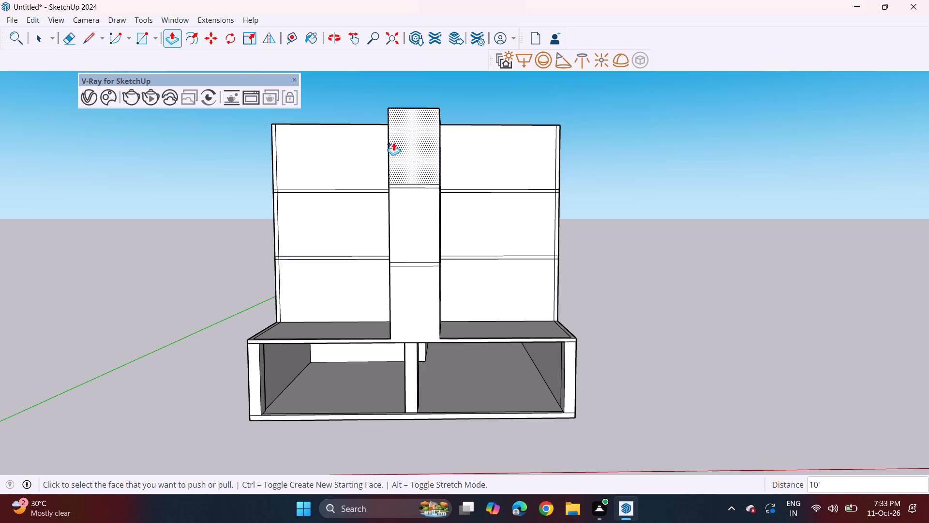
left_click(71, 44)
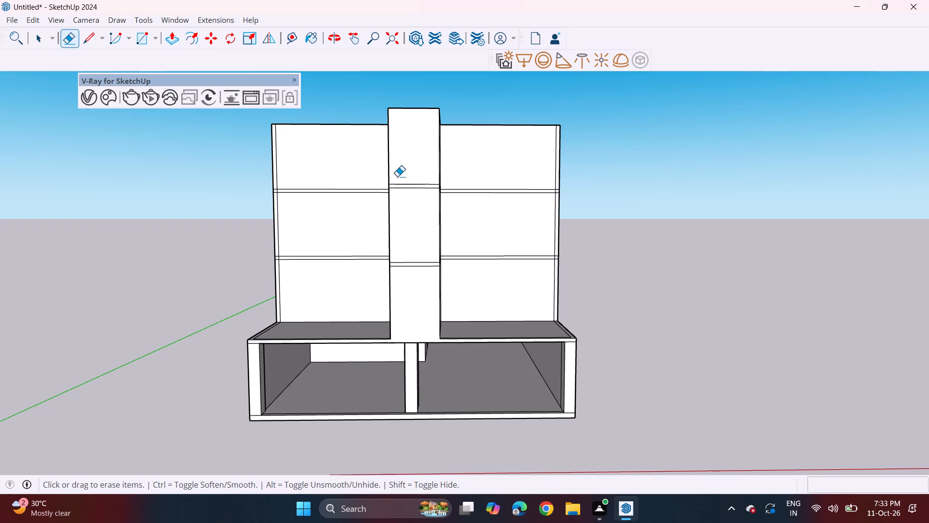
left_click_drag(405, 168, 414, 276)
Pull the wall panels and bands to the right of the middle tower forward about 8' 7 3/4" on all three upper storeys.
middle_click_drag(486, 210, 345, 266)
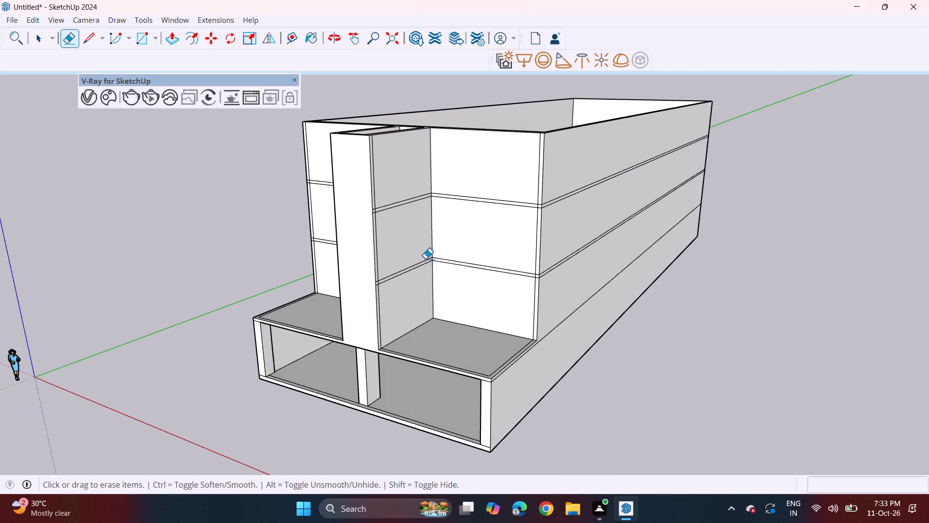
left_click(173, 43)
left_click(460, 235)
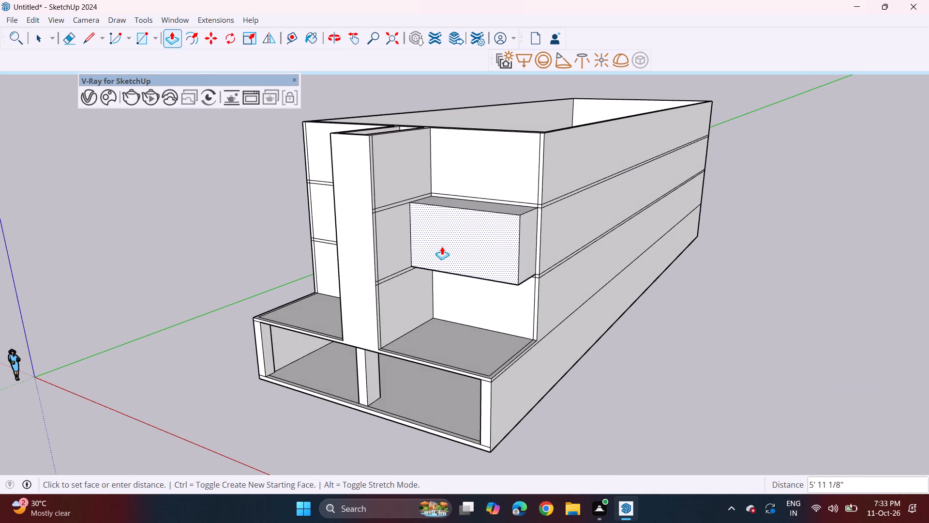
left_click(432, 252)
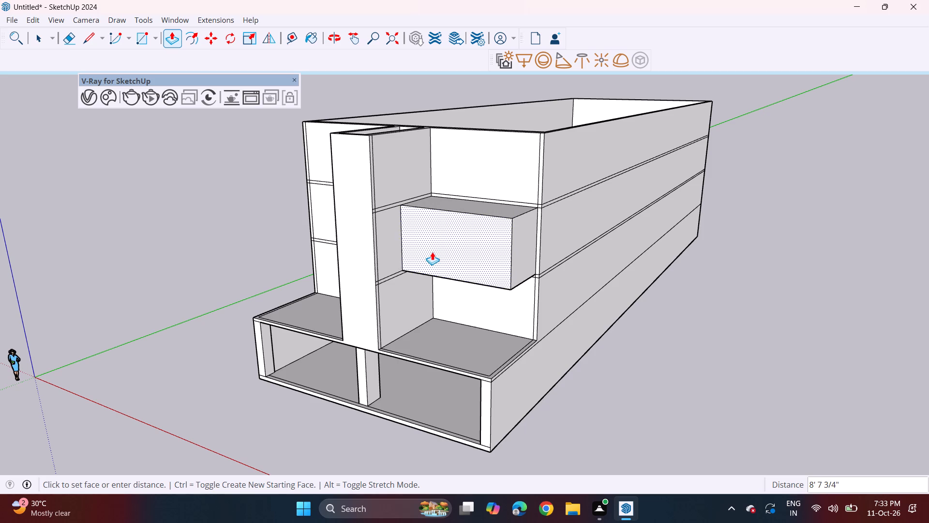
double_click(475, 201)
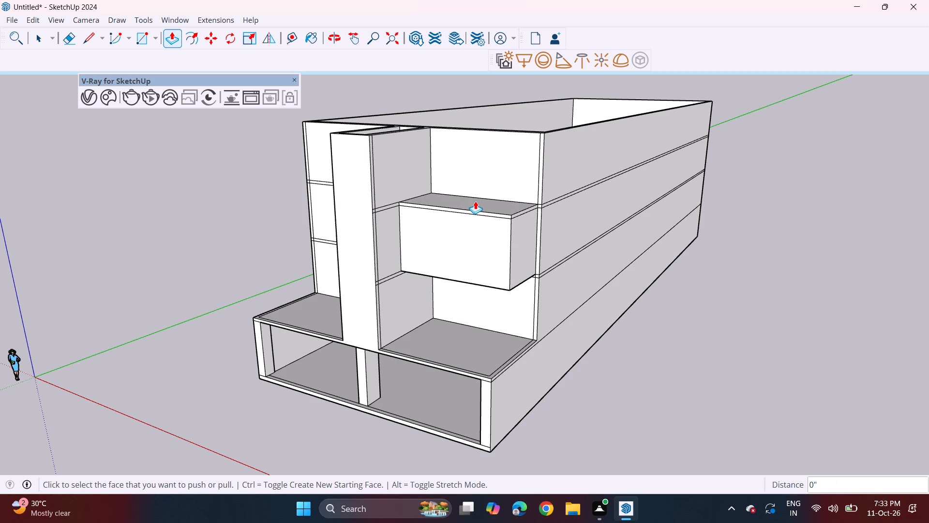
double_click(491, 175)
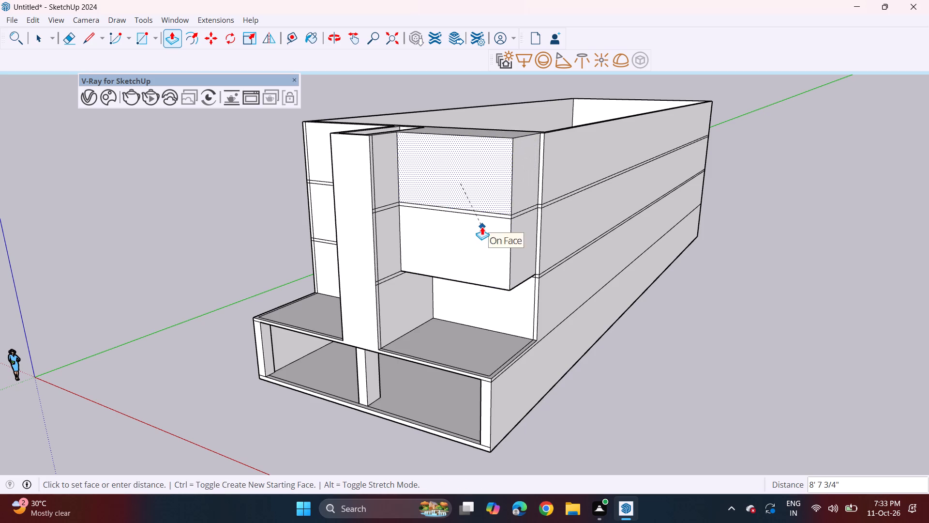
left_click(482, 227)
middle_click_drag(508, 257, 533, 173)
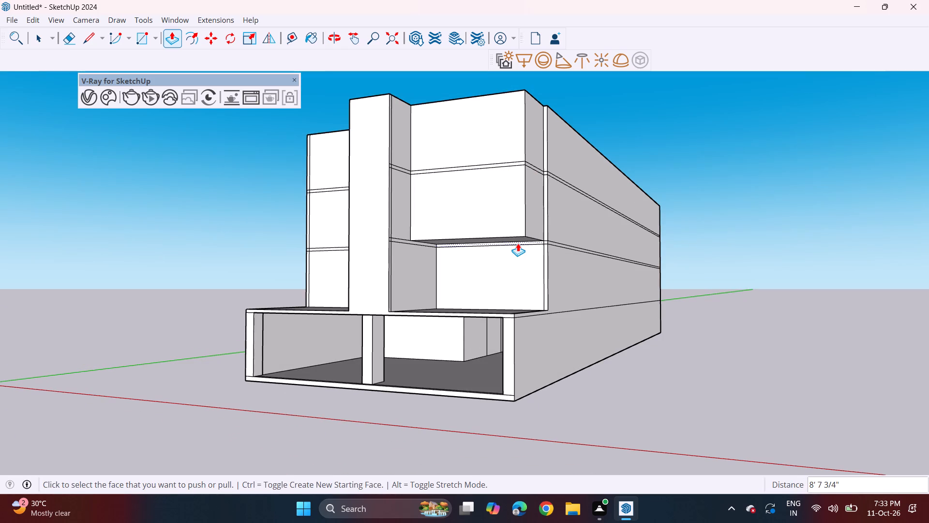
double_click(518, 243)
double_click(509, 256)
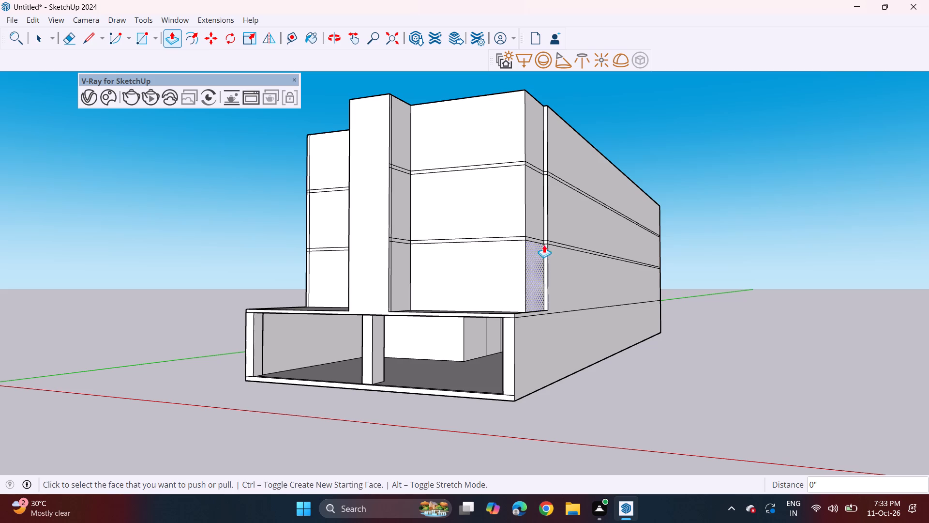
Pull the narrow vertical corner strips beside the projected right-hand panels forward by the same distance on all three upper storeys.
double_click(545, 165)
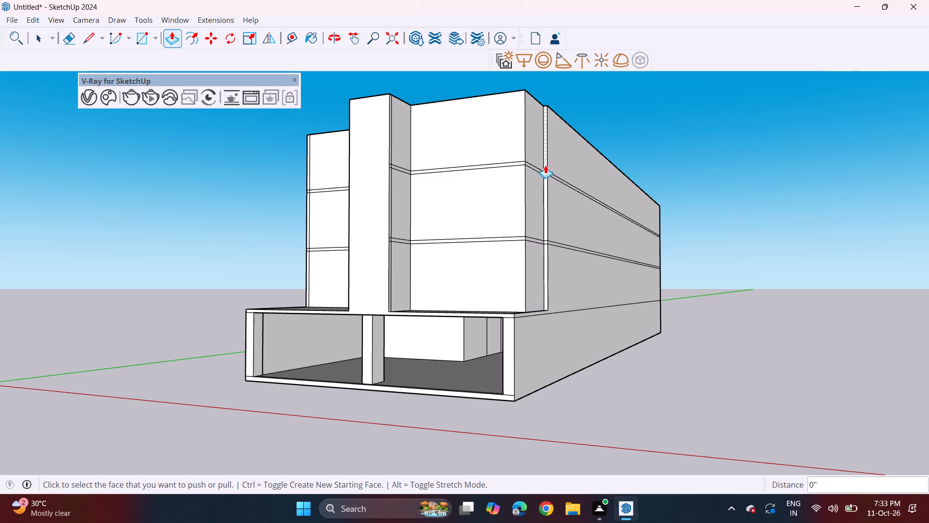
double_click(547, 189)
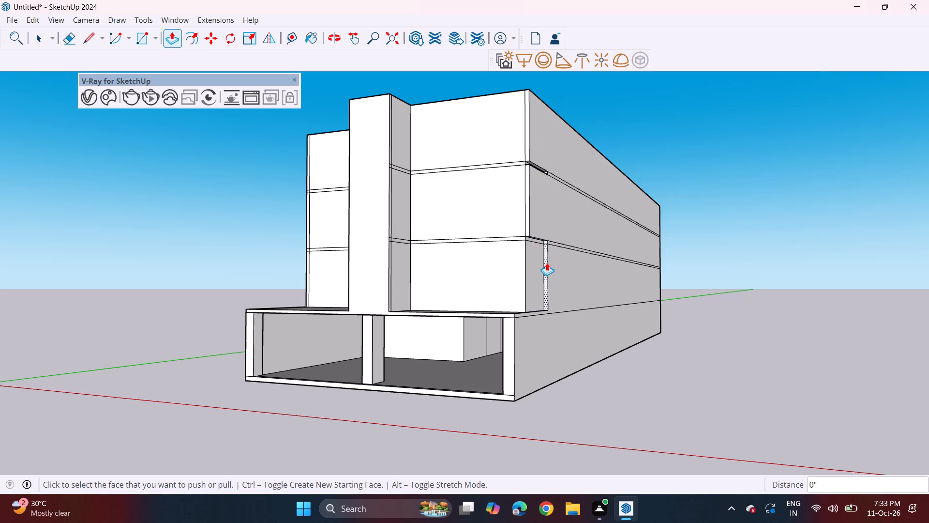
double_click(544, 265)
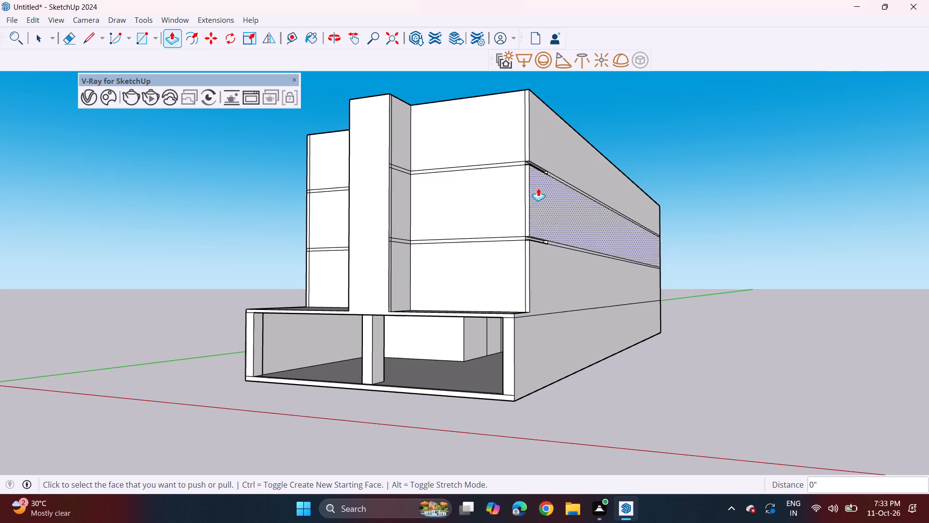
Pull the two short band end pieces at the outer corner of the right-hand projecting volume forward by the same 8' 7 3/4".
middle_click_drag(542, 200, 548, 231)
scroll(542, 249, "up", 7)
double_click(549, 252)
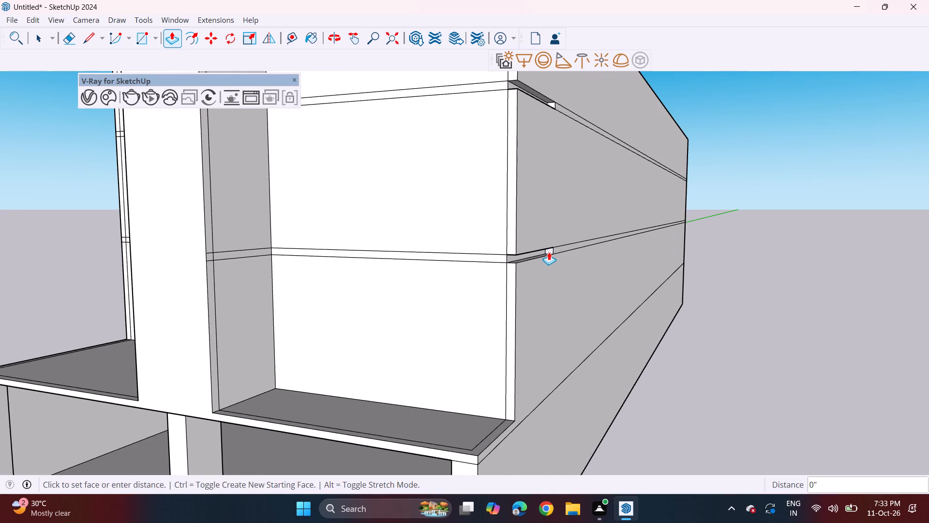
middle_click_drag(554, 106, 560, 135)
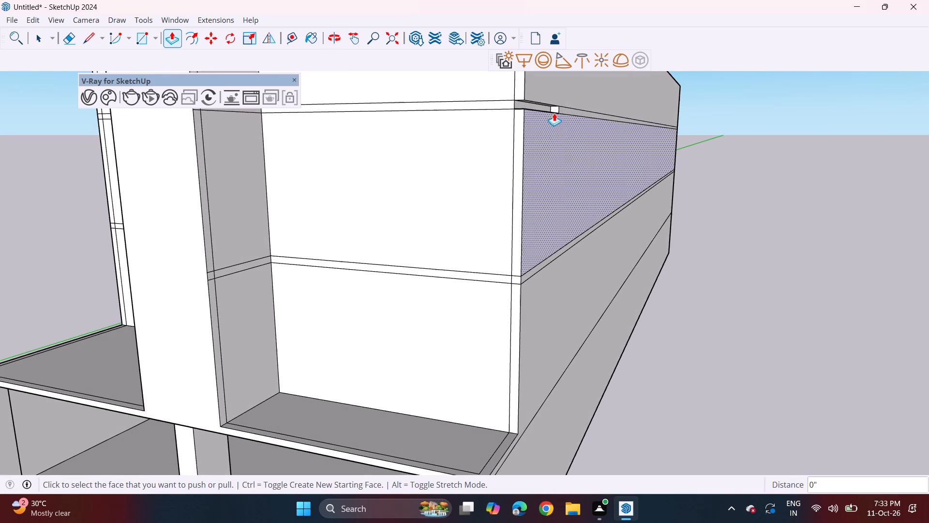
double_click(554, 108)
Pull the lowest upper-storey wall panel left of the middle tower and its corner strip forward by the same 8' 7 3/4".
middle_click_drag(311, 228, 412, 225)
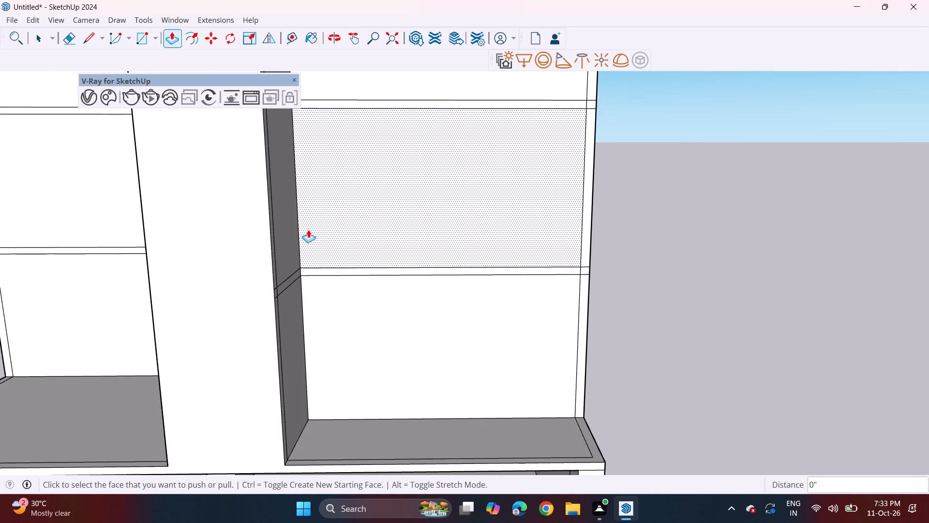
scroll(261, 251, "down", 3)
middle_click_drag(234, 262, 641, 219)
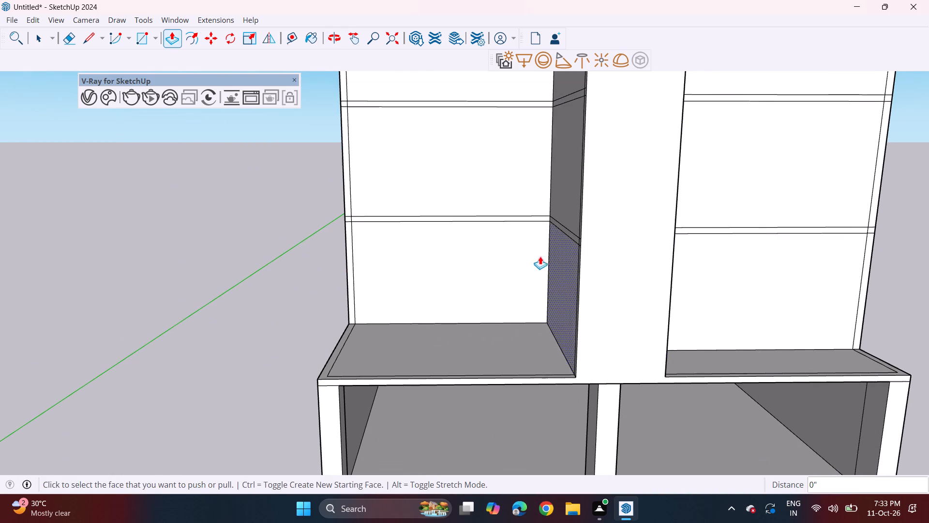
double_click(522, 261)
middle_click_drag(317, 276, 387, 279)
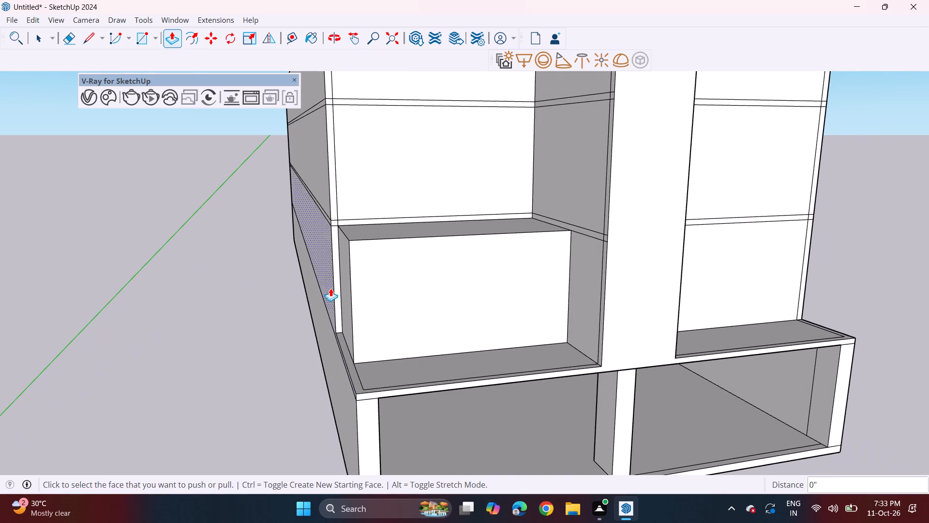
double_click(339, 283)
Pull the lower band with its corner piece, and the second upper-storey panel with its corner strip, forward 8' 7 3/4" left of the tower.
middle_click_drag(404, 216, 406, 286, "shift")
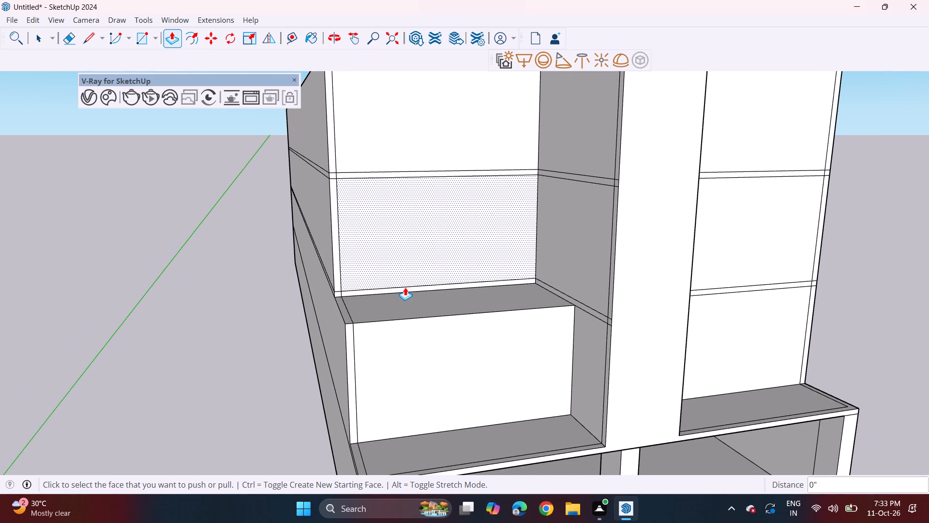
double_click(405, 288)
double_click(339, 296)
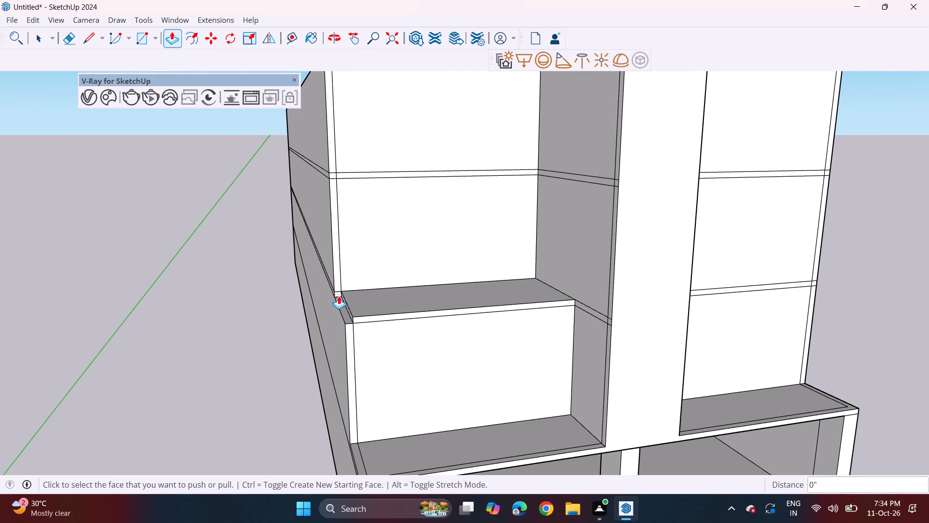
double_click(338, 269)
double_click(380, 251)
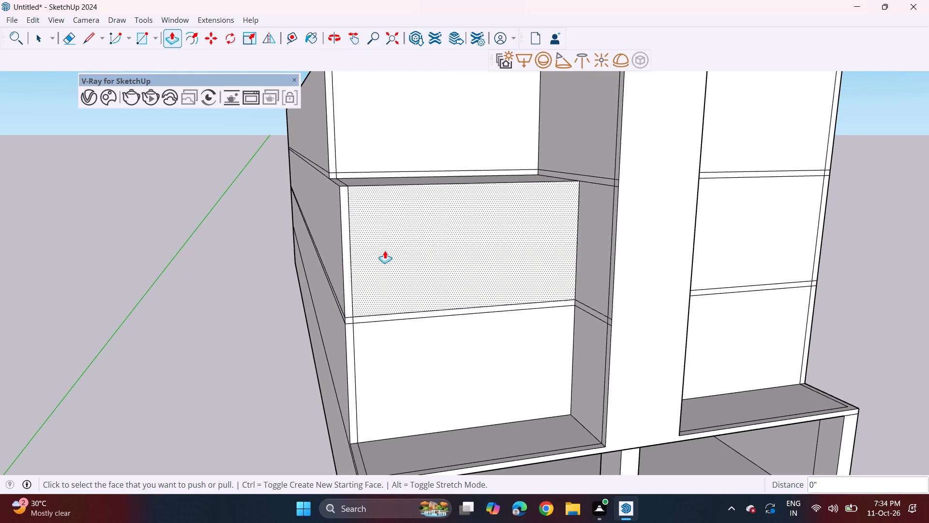
Pull the top-storey panel and corner strip, plus the band and corner piece below them, forward 8' 7 3/4" left of the tower.
double_click(416, 140)
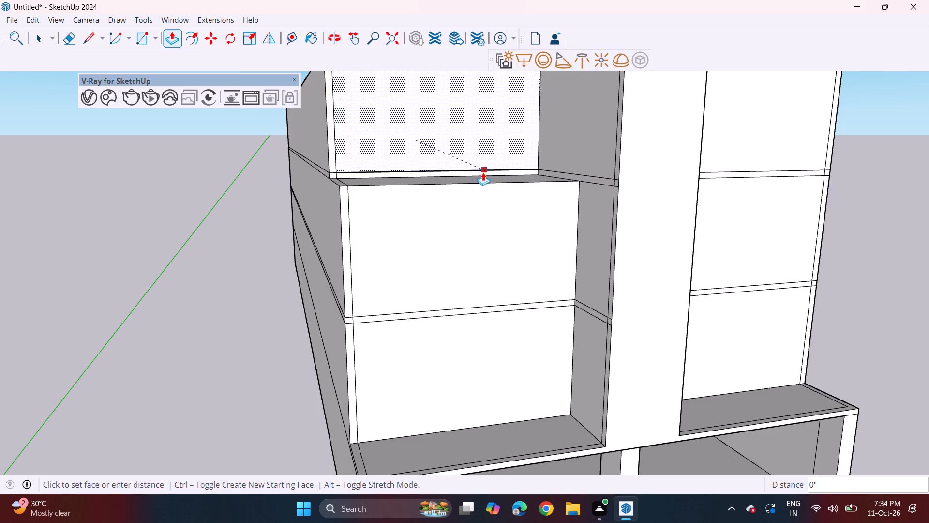
left_click(444, 202)
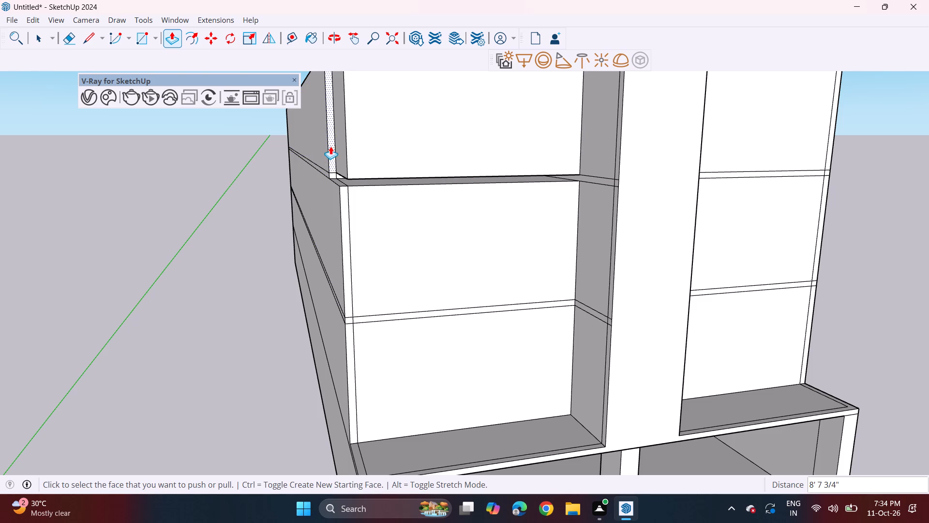
double_click(330, 146)
middle_click_drag(359, 182, 362, 161)
scroll(360, 164, "up", 4)
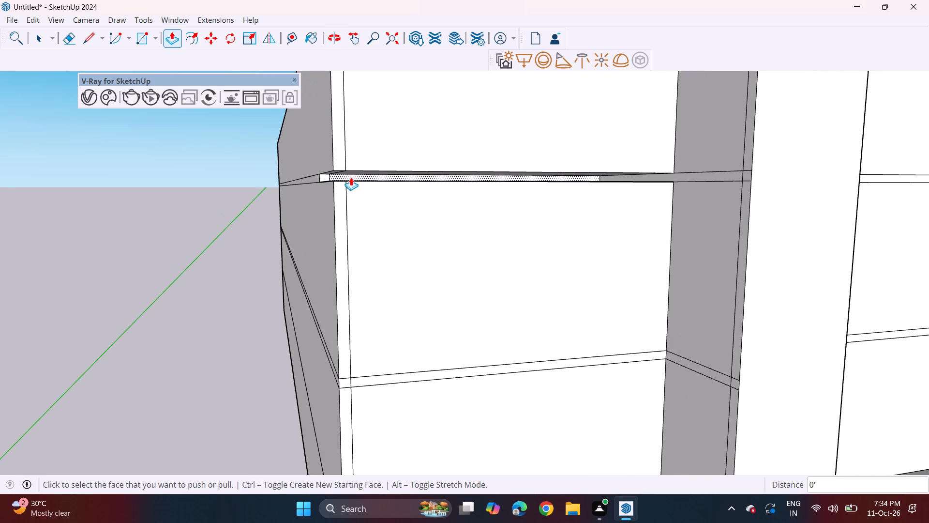
double_click(351, 177)
double_click(326, 176)
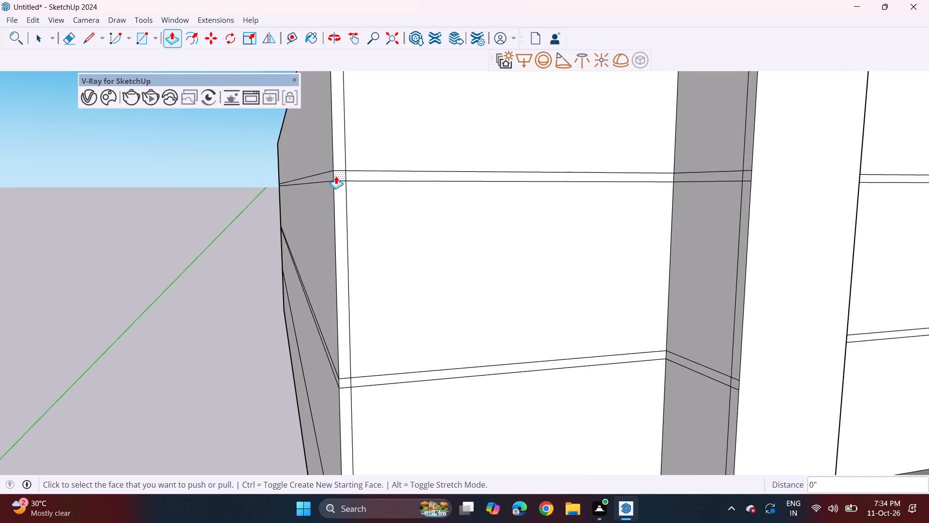
Add a 6" band on top of the building by raising the top face of the walls as a new starting face.
scroll(676, 181, "down", 8)
middle_click_drag(659, 189, 574, 187)
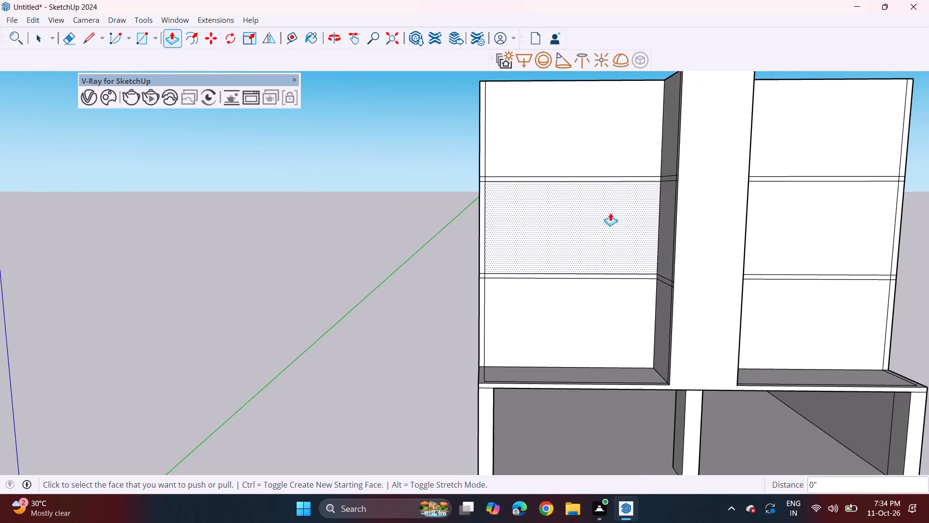
scroll(628, 213, "down", 4)
middle_click_drag(596, 221, 459, 248, "shift")
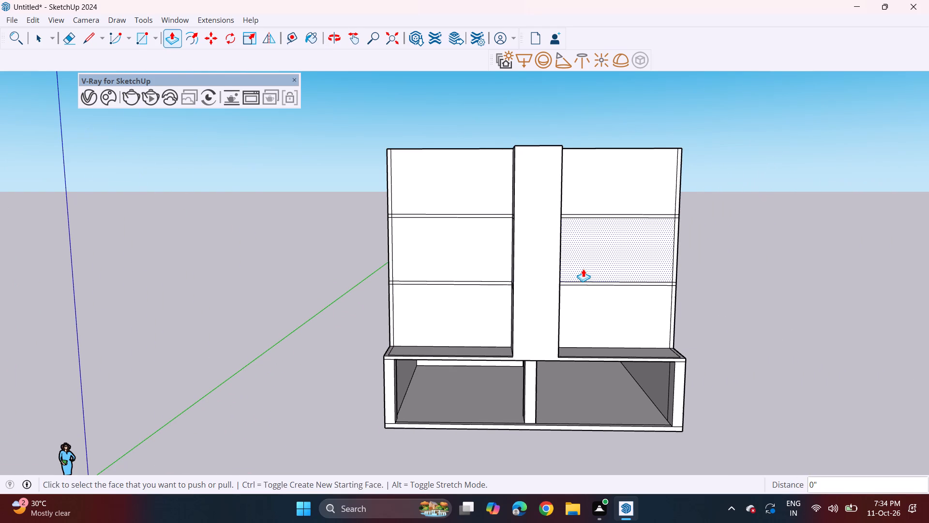
middle_click_drag(620, 231, 595, 231)
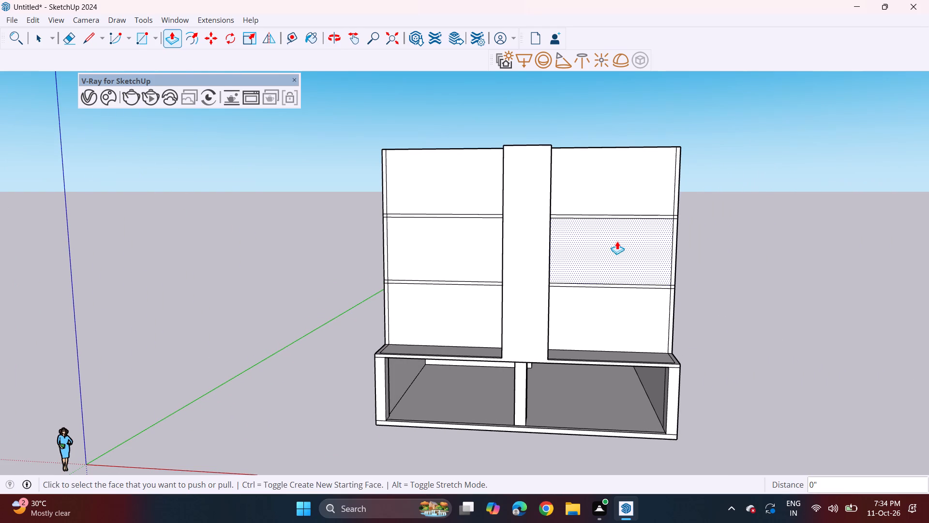
scroll(390, 278, "up", 2)
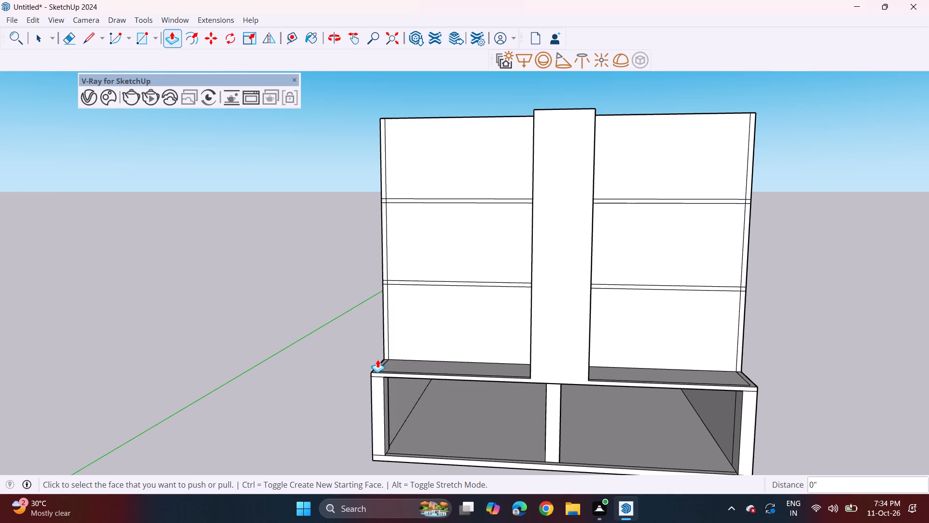
middle_click_drag(377, 359, 403, 354)
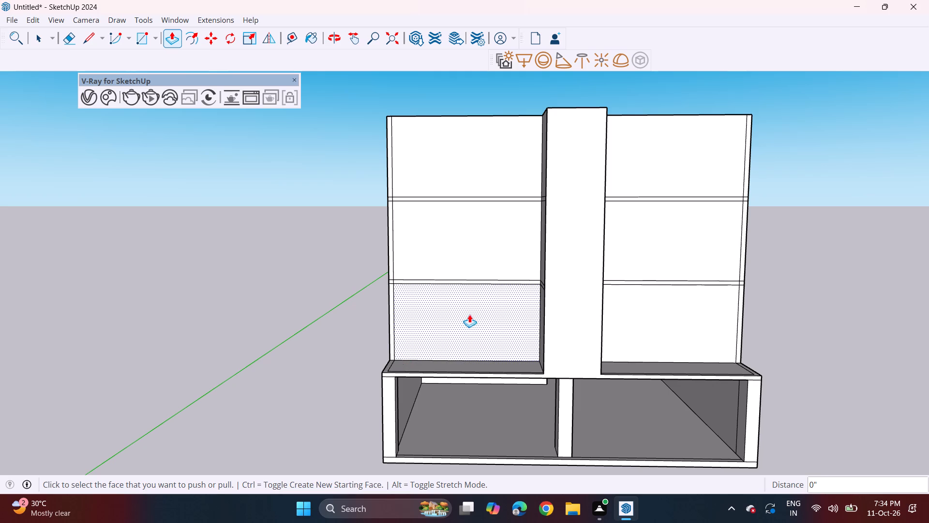
middle_click_drag(506, 306, 424, 313, "shift")
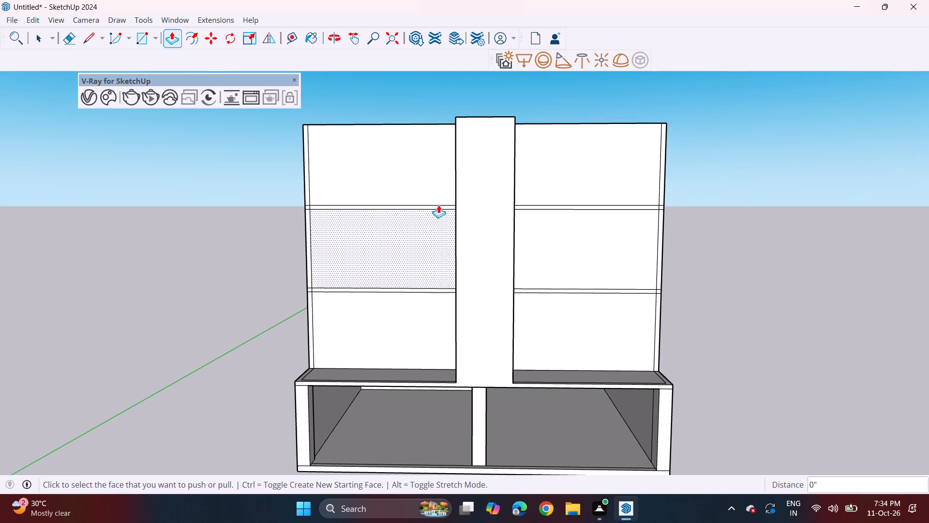
middle_click_drag(442, 183, 445, 240)
middle_click_drag(441, 253, 438, 275)
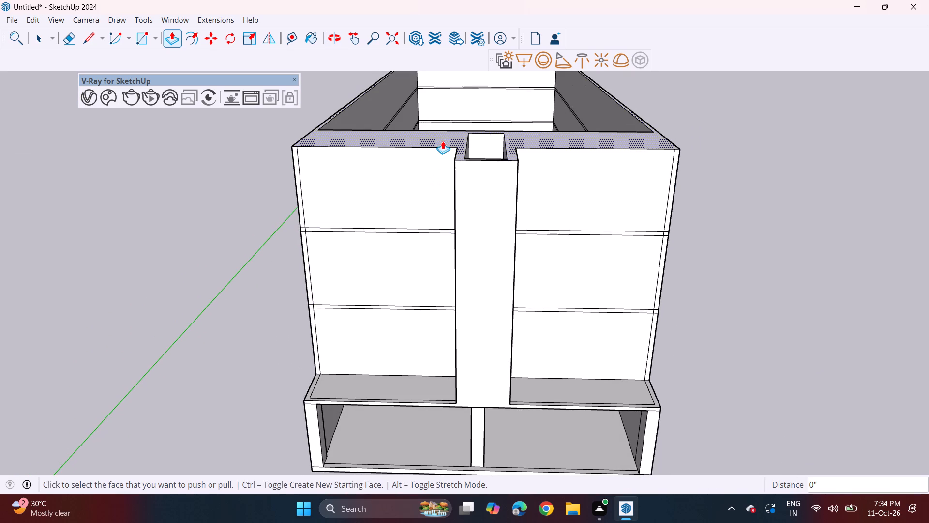
left_click(442, 141)
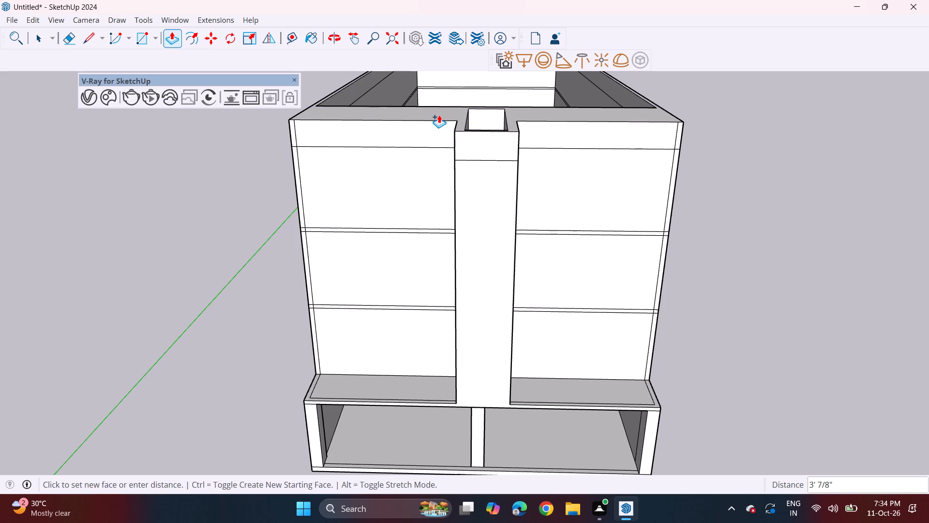
key("6")
key("Return")
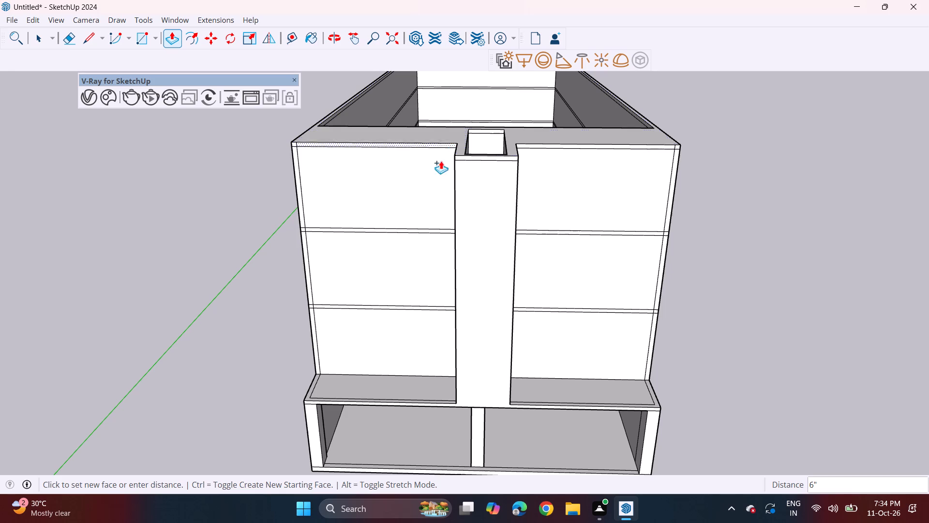
Erase the edges of the central column in the open front of the ground floor.
middle_click_drag(406, 338, 397, 206)
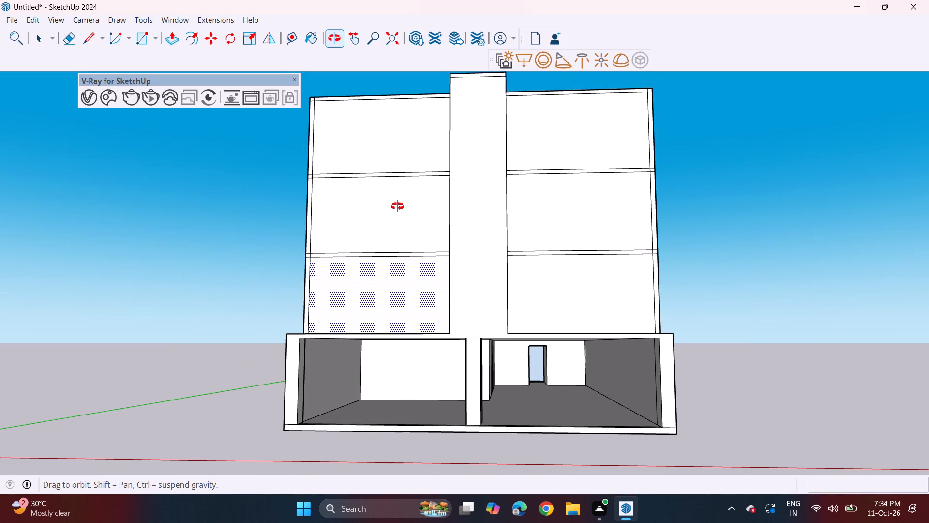
middle_click_drag(397, 206, 407, 191)
middle_click_drag(407, 191, 411, 196)
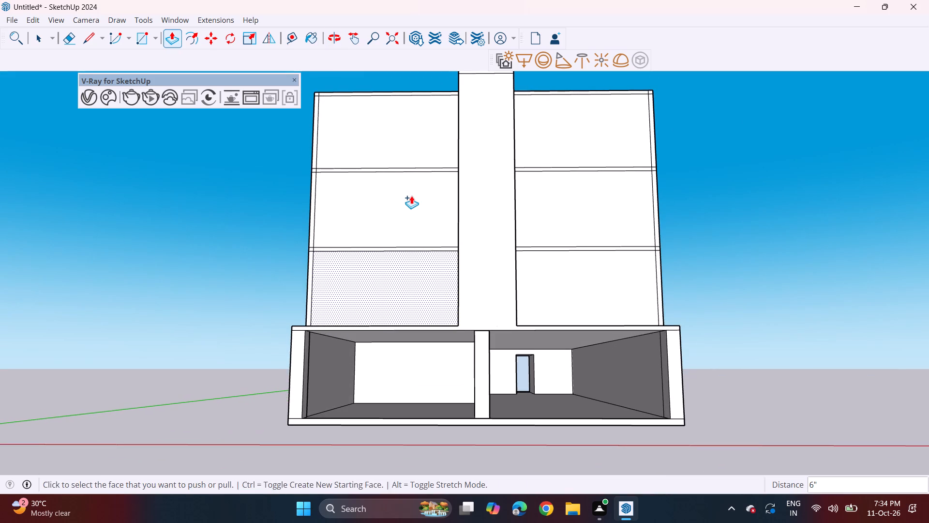
middle_click(411, 196)
middle_click_drag(456, 294, 458, 306)
middle_click_drag(451, 333, 527, 333)
key("space")
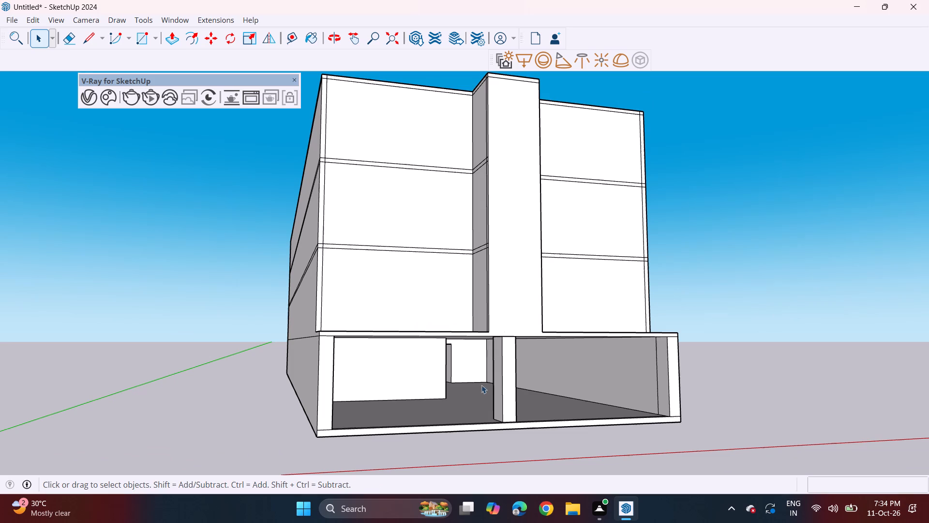
key("e")
left_click_drag(487, 398, 531, 389)
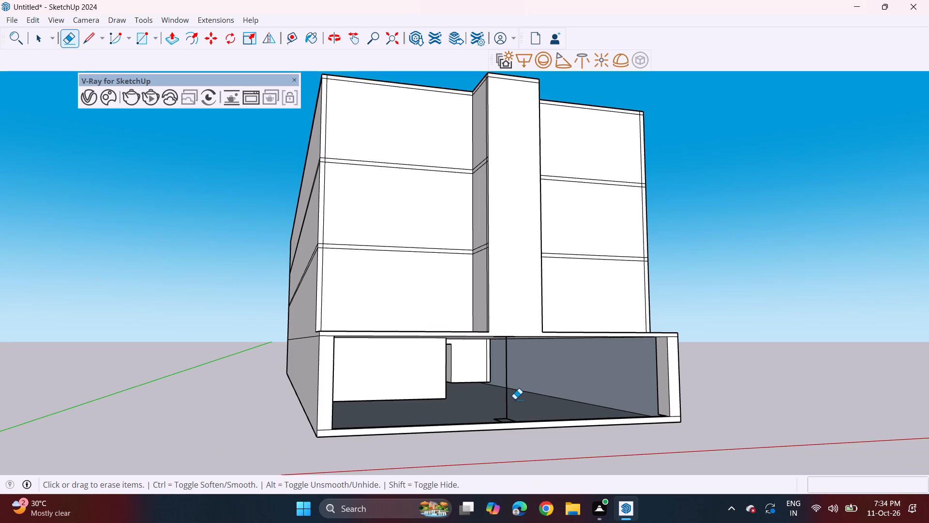
key("ctrl+z")
left_click(509, 393)
left_click_drag(501, 397, 507, 394)
left_click(491, 394)
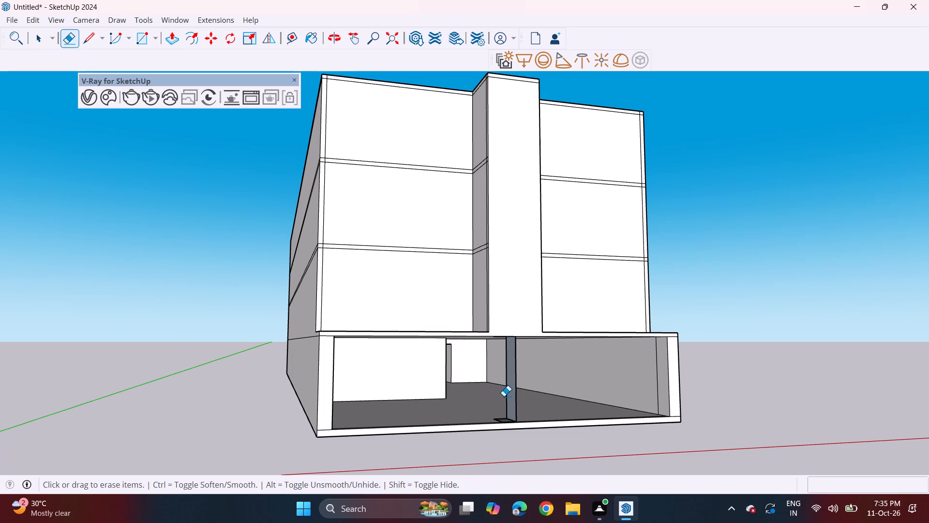
left_click(506, 396)
left_click(512, 400)
left_click(516, 402)
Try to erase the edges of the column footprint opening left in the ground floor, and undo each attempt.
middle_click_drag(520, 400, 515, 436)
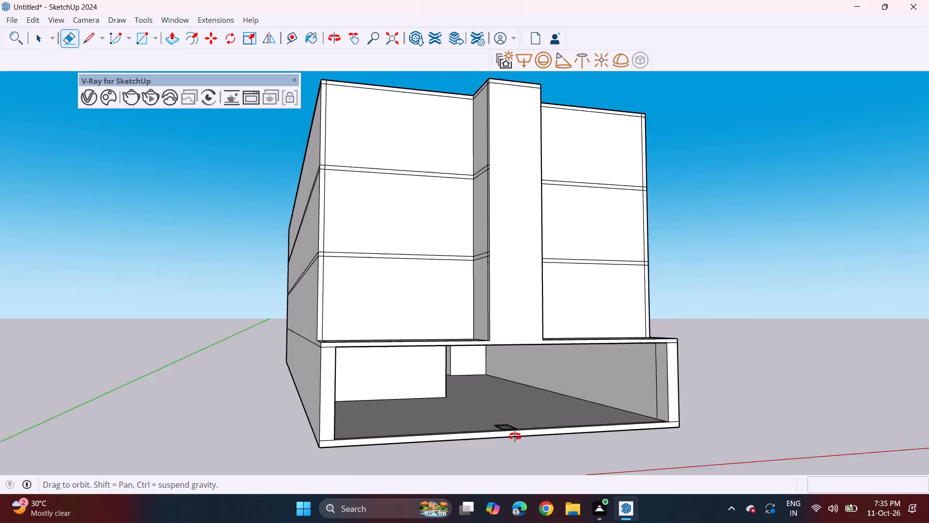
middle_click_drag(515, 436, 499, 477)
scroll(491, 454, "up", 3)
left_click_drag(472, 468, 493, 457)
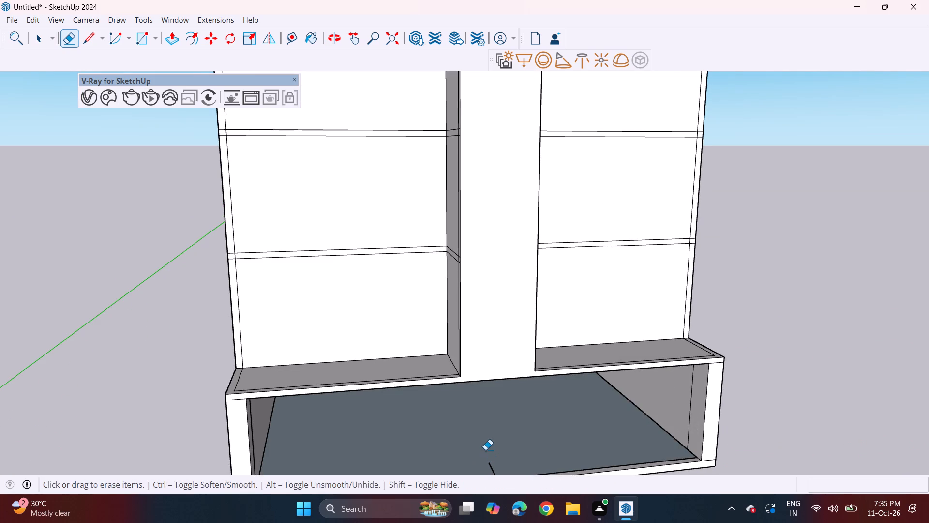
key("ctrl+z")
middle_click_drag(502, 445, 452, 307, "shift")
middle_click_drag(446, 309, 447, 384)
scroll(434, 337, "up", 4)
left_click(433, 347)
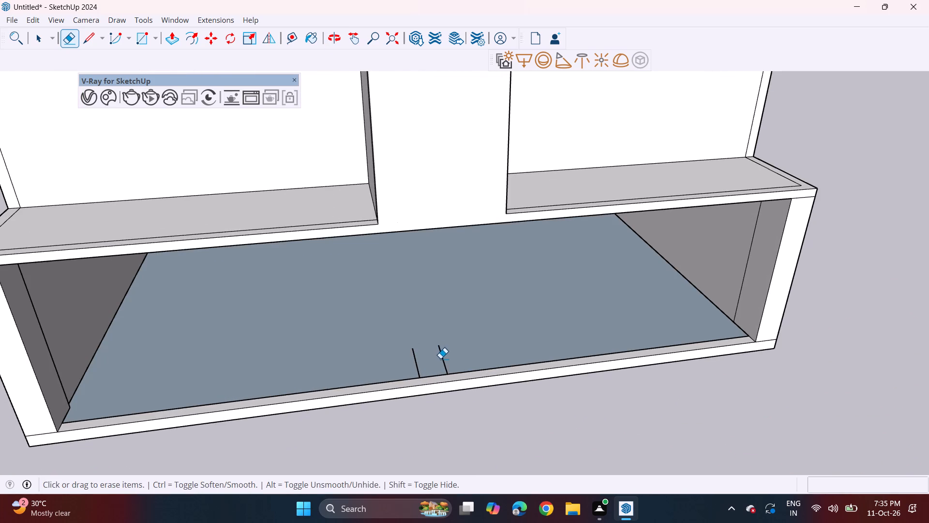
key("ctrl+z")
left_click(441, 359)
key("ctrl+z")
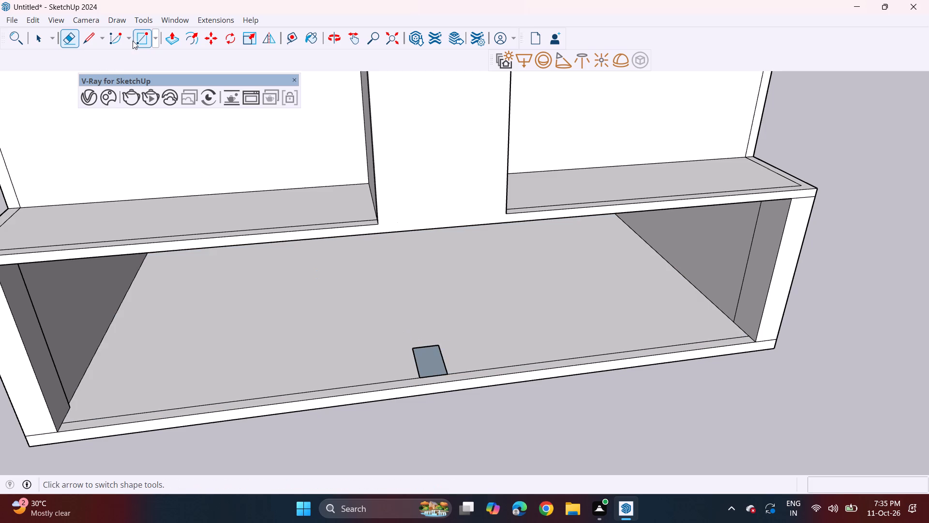
Close the column footprint opening in the ground floor with a rectangle of about 1' 8 7/16" by 3' 2 3/8".
left_click_drag(135, 40, 150, 46)
left_click(410, 349)
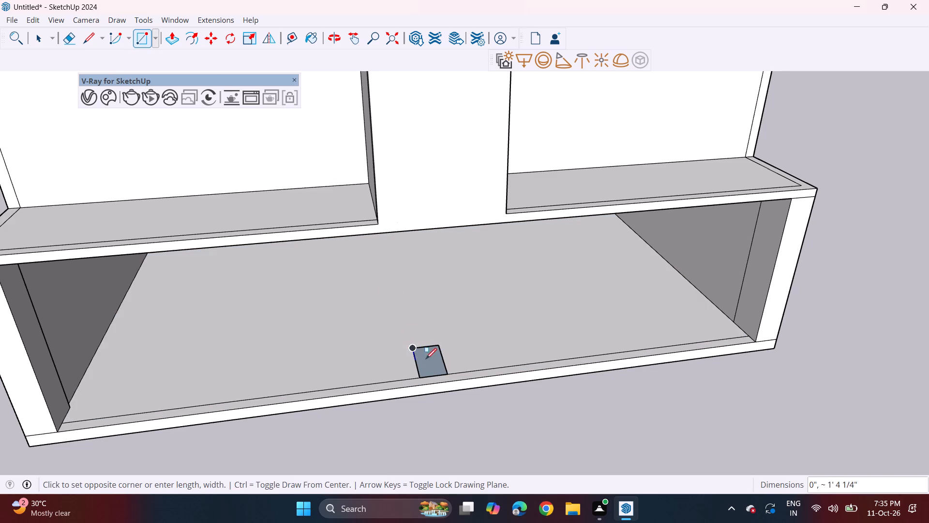
left_click(448, 376)
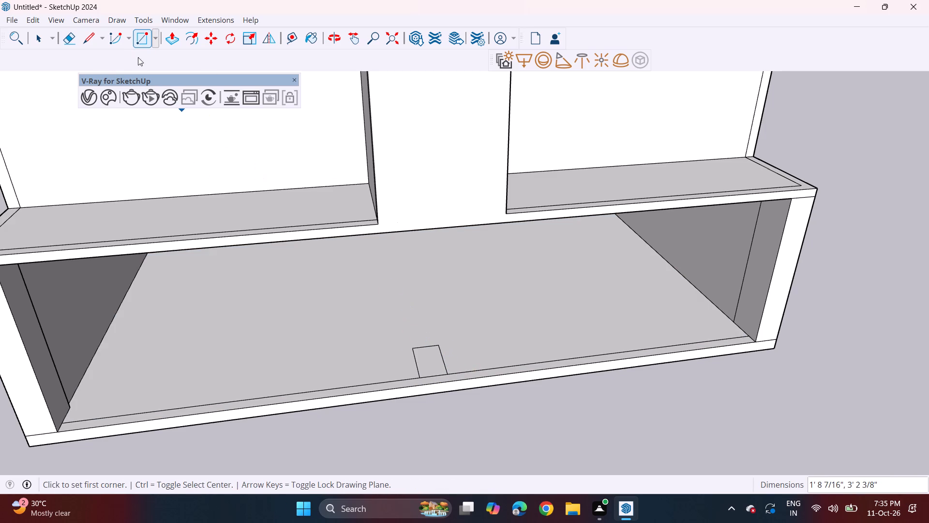
Erase the remaining edges of the column footprint on the ground floor near its front edge.
left_click(180, 45)
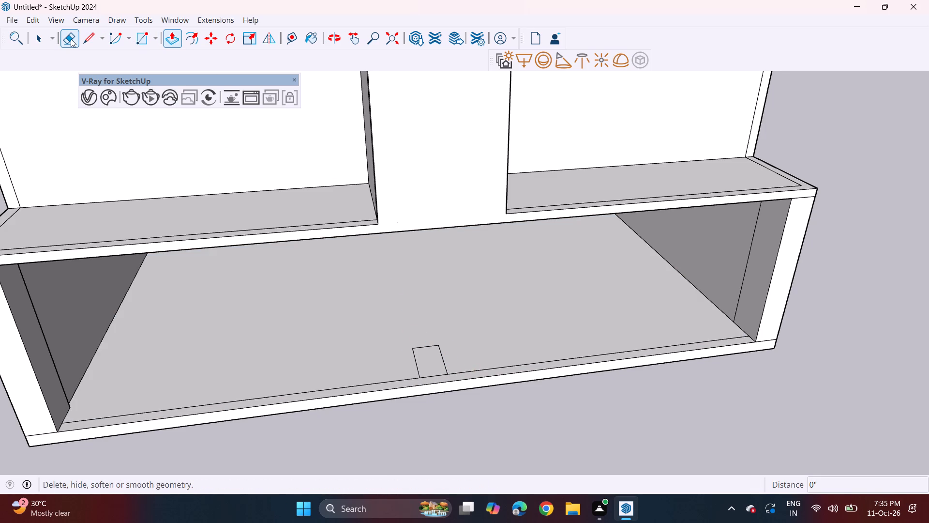
left_click_drag(71, 39, 79, 44)
left_click(424, 343)
left_click(424, 345)
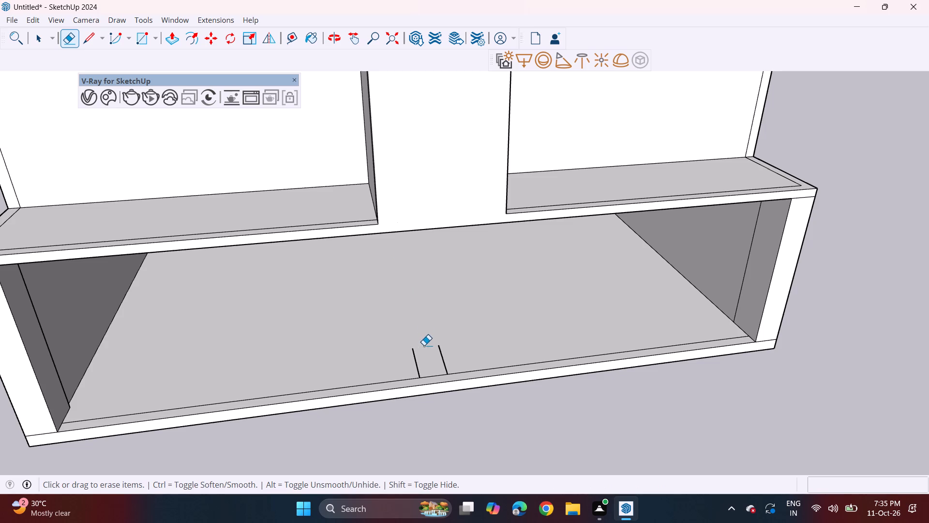
left_click(414, 353)
left_click(441, 353)
Erase the leftover column outline edges on the ceiling of the open ground floor.
middle_click_drag(439, 348, 408, 239)
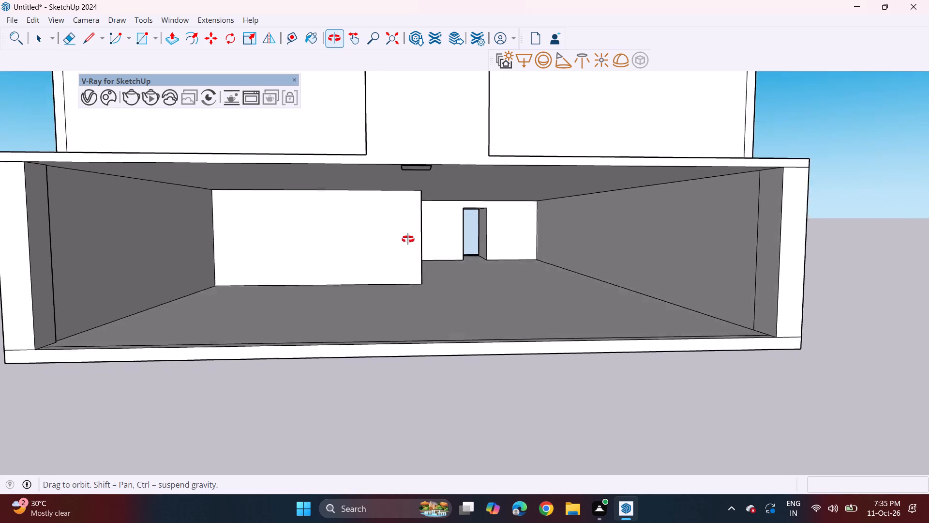
middle_click_drag(408, 239, 407, 220)
left_click(408, 167)
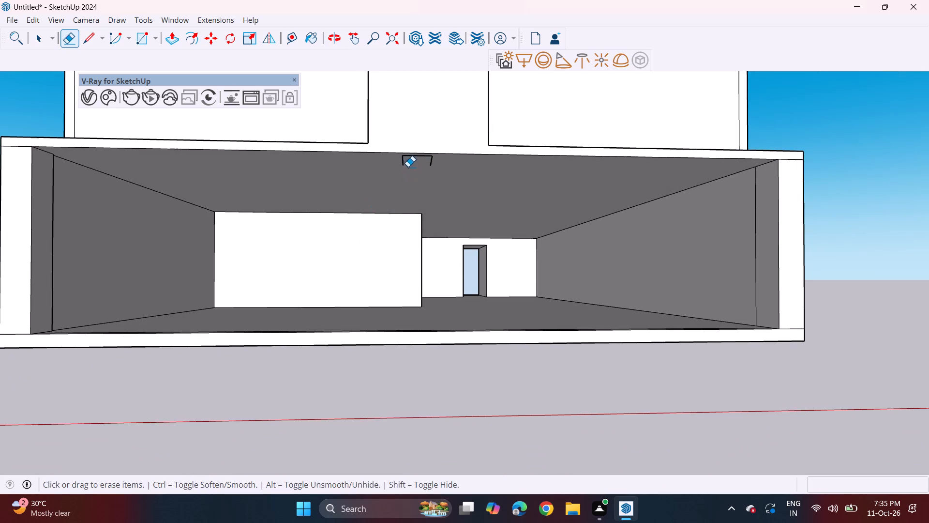
left_click(403, 162)
left_click(410, 156)
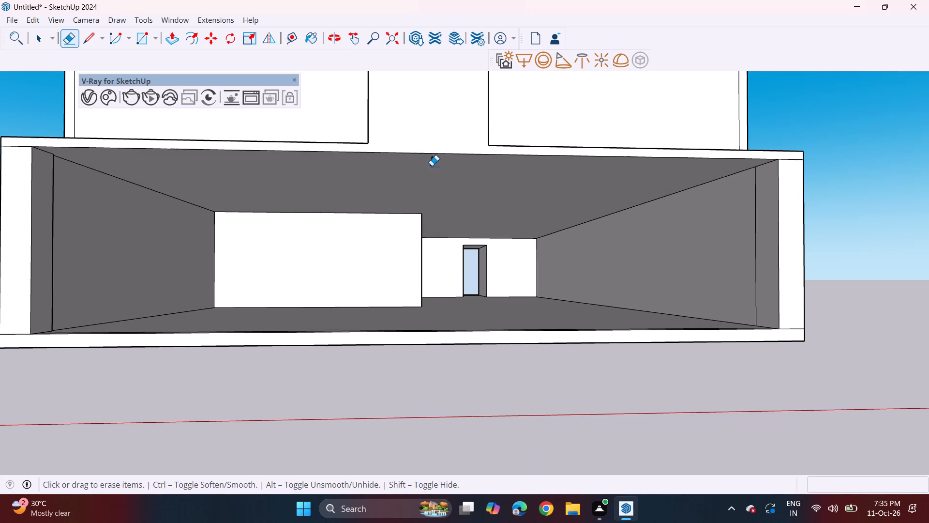
left_click(432, 166)
Build a front column from a floor rectangle about 1' 3 9/16" by 2' 10 15/16", extruded 10' up to the ceiling.
middle_click_drag(403, 170, 422, 265)
left_click(145, 44)
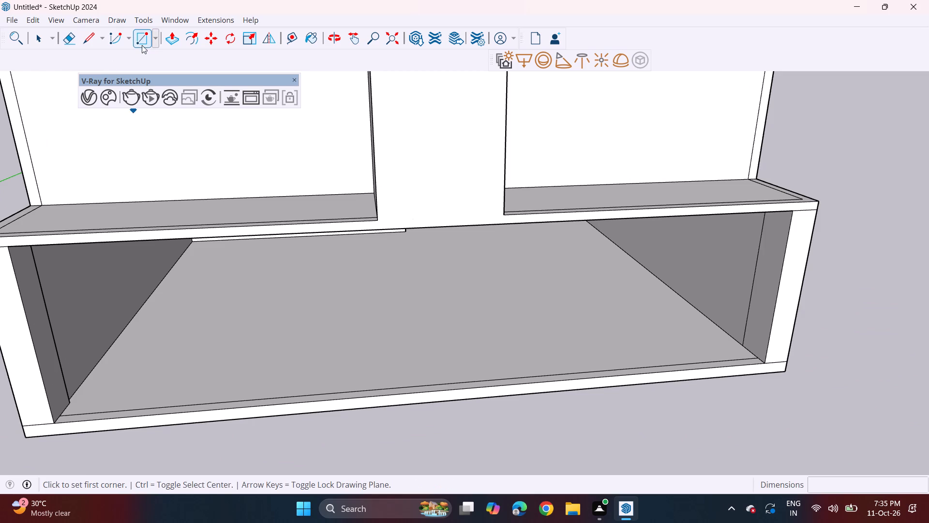
left_click(378, 387)
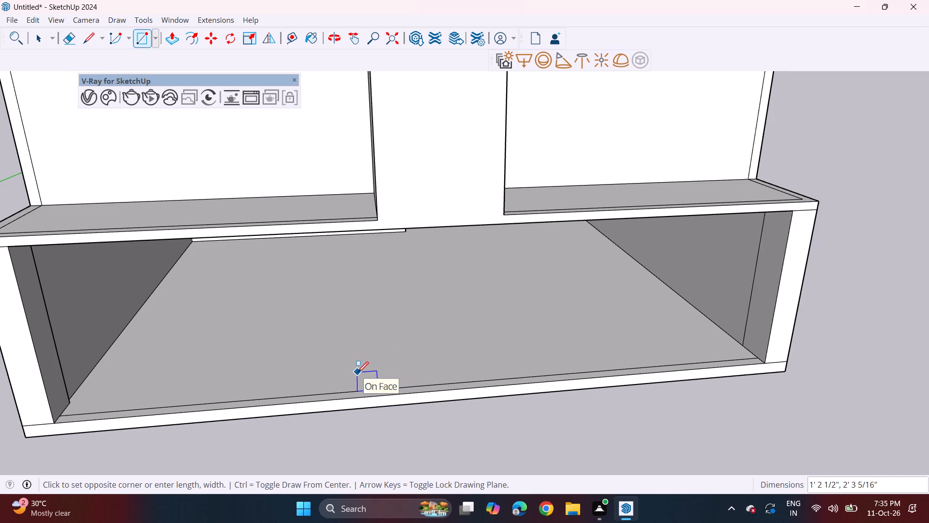
left_click(356, 368)
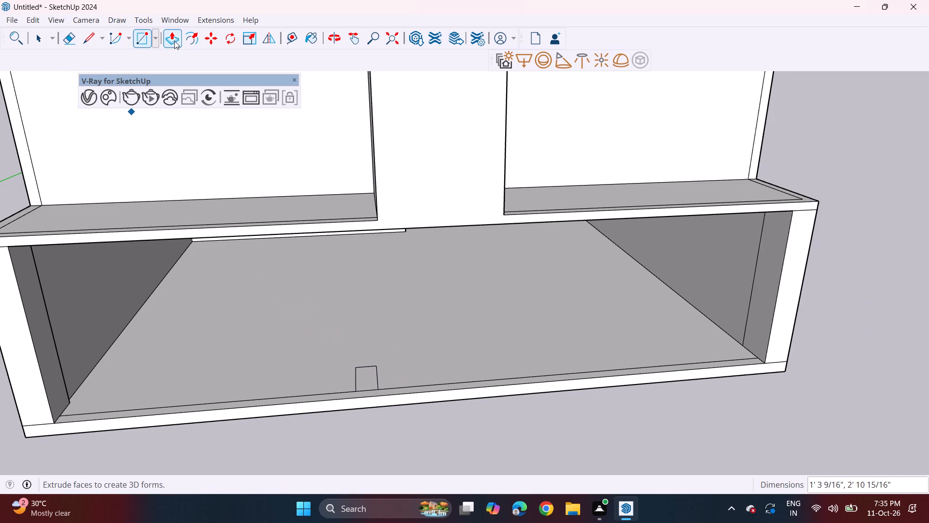
left_click(174, 41)
middle_click_drag(355, 352, 352, 339)
left_click(368, 376)
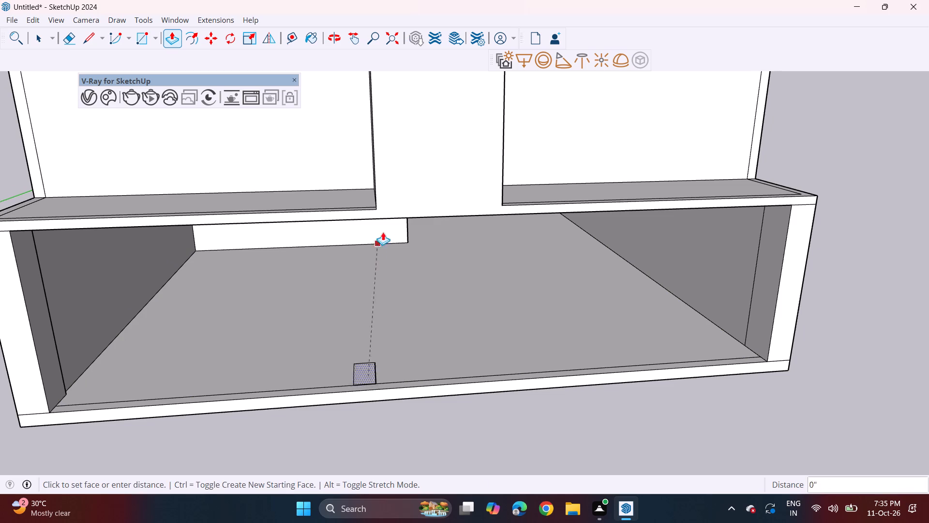
left_click(388, 218)
Extend the front edge face of the ground floor slab forward by about 8' 5 9/16".
middle_click_drag(412, 289, 400, 235)
scroll(401, 224, "down", 6)
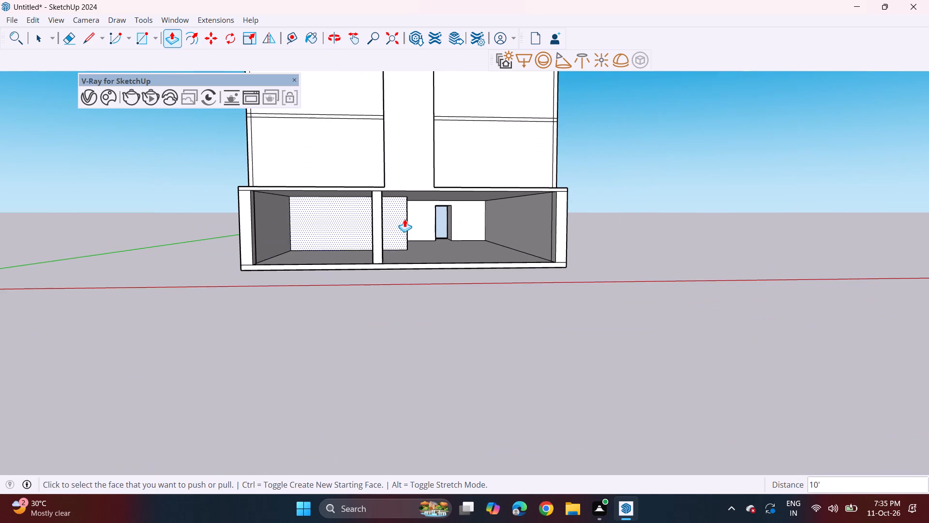
middle_click_drag(405, 219, 354, 275)
scroll(354, 275, "down", 1)
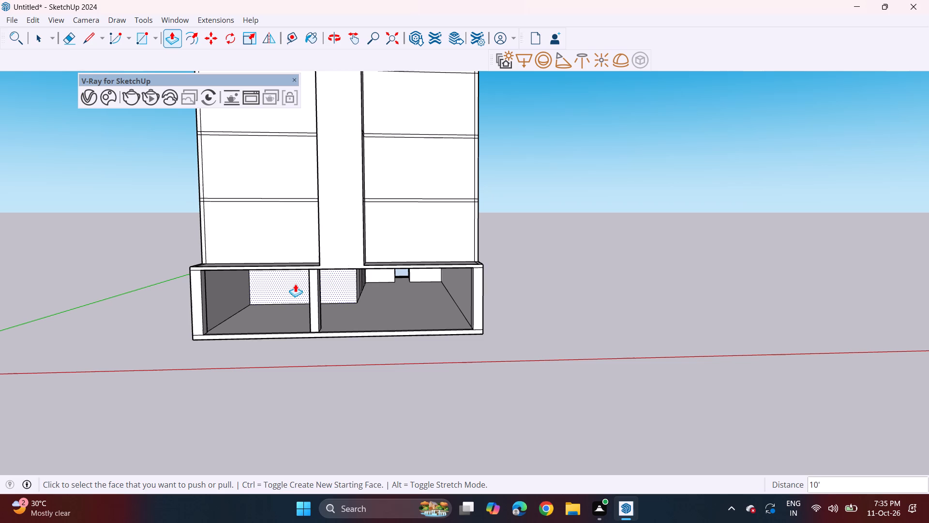
middle_click_drag(252, 230, 321, 337, "shift")
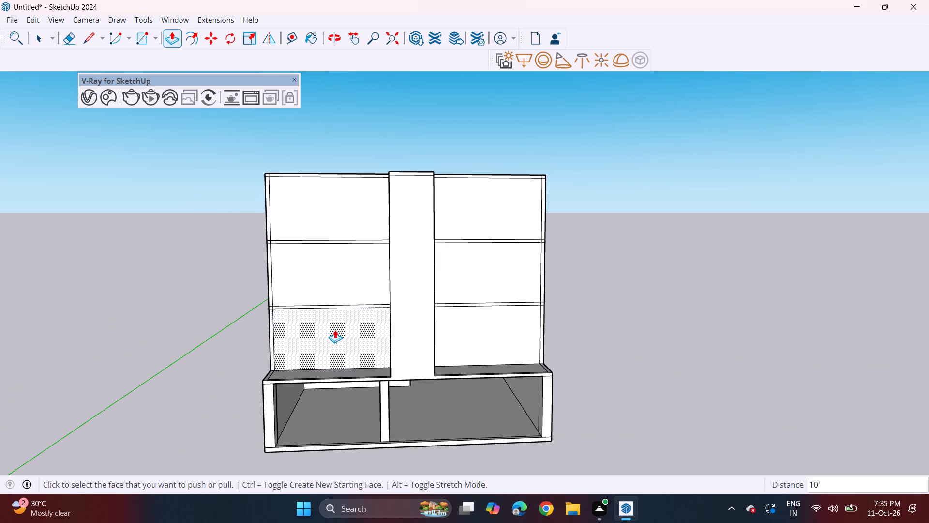
middle_click_drag(335, 330, 302, 300)
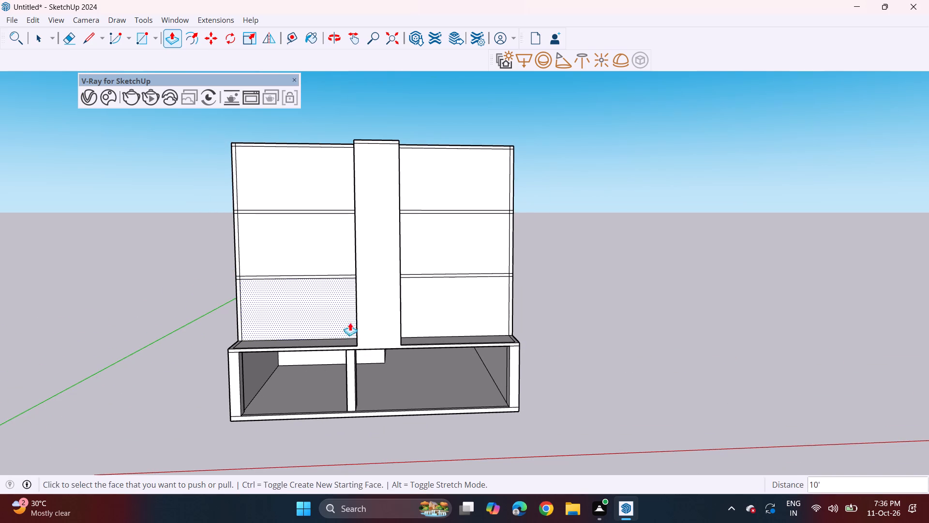
middle_click_drag(351, 329, 343, 277)
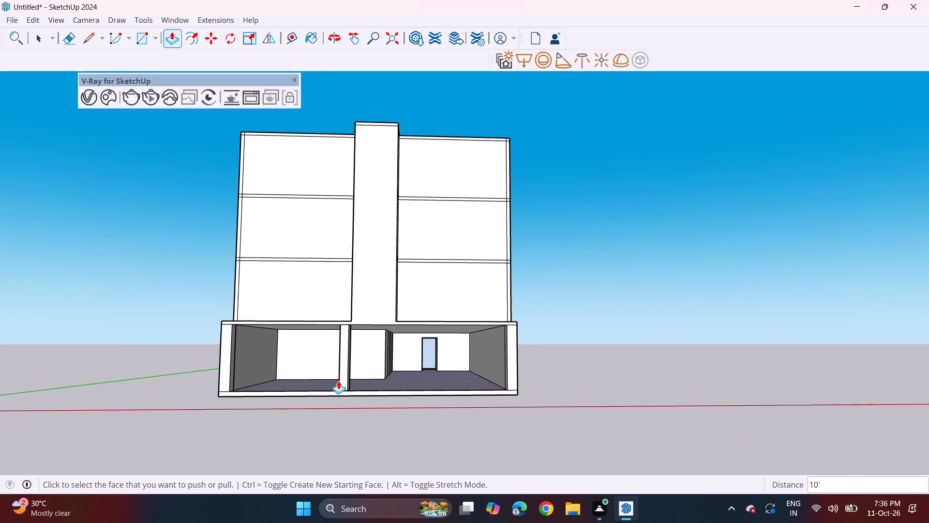
left_click(351, 396)
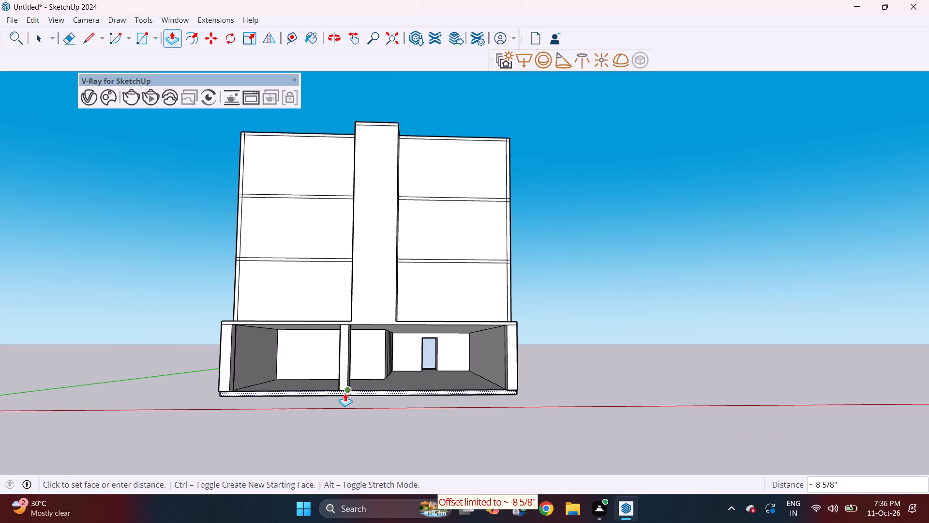
middle_click_drag(277, 411, 486, 422)
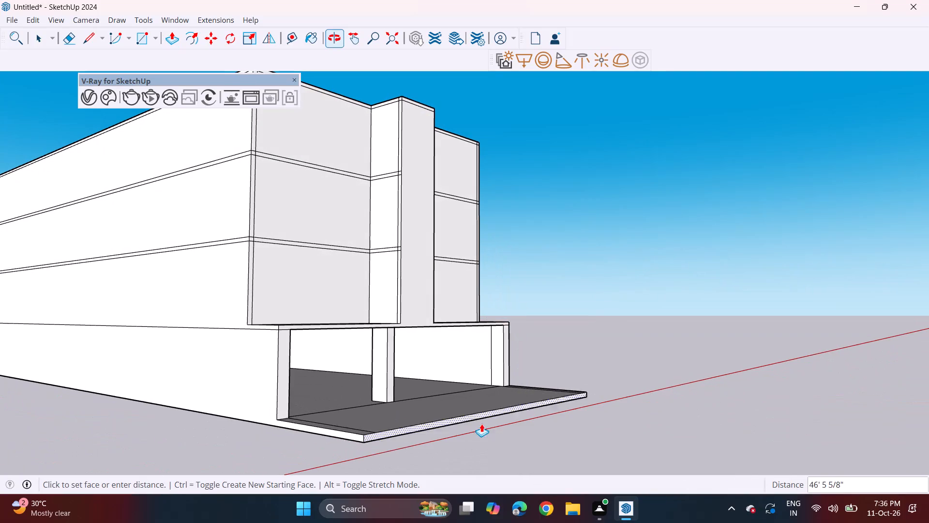
left_click(446, 434)
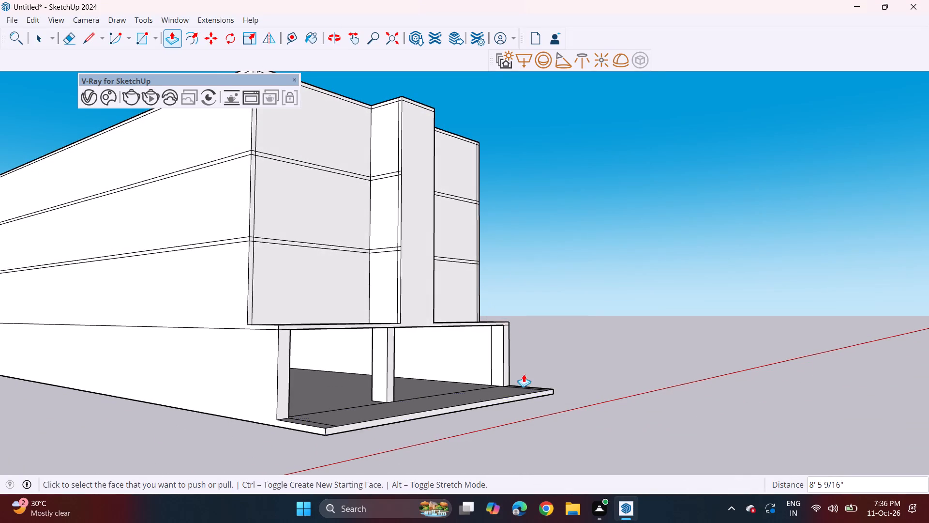
Draw a horizontal line near mid-height across the front end face of each ground-floor side wall, about 1' 6 13/16" long.
middle_click_drag(524, 374, 307, 362)
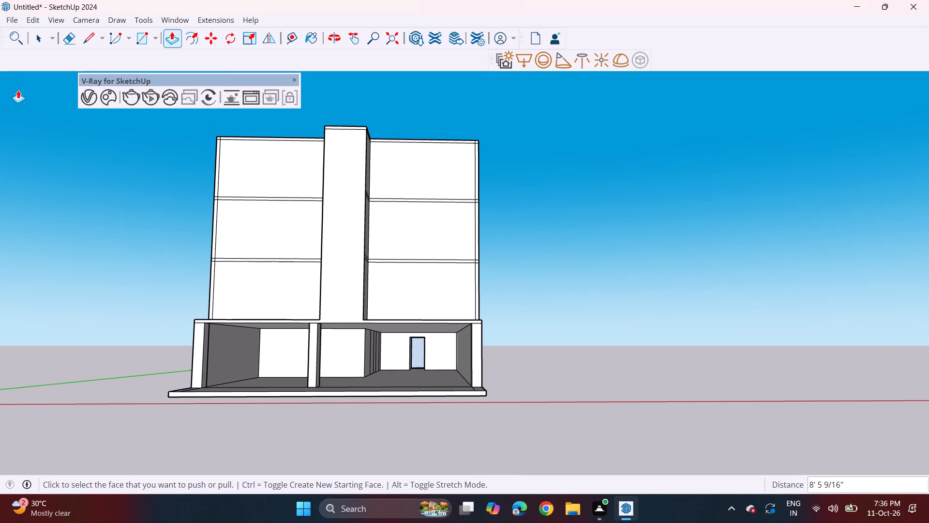
left_click(89, 39)
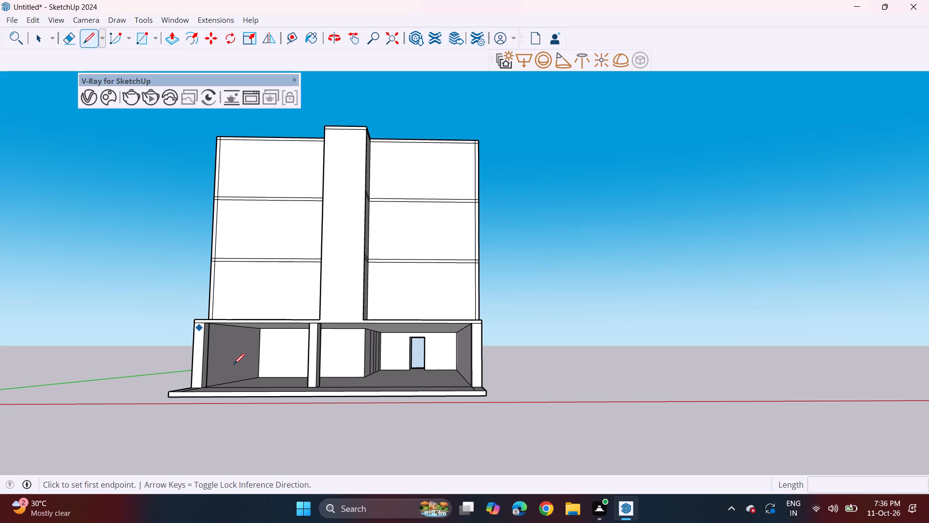
middle_click_drag(192, 351, 225, 376)
scroll(207, 389, "up", 6)
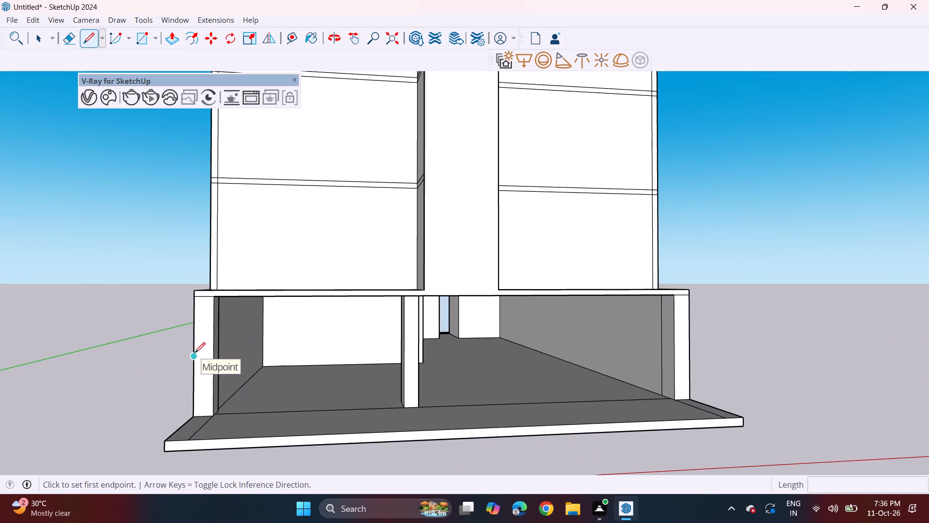
left_click(195, 344)
left_click(214, 345)
left_click(674, 336)
left_click(689, 336)
Extrude the lower front faces of both side walls forward to the front edge of the extended slab.
middle_click_drag(649, 387, 582, 385)
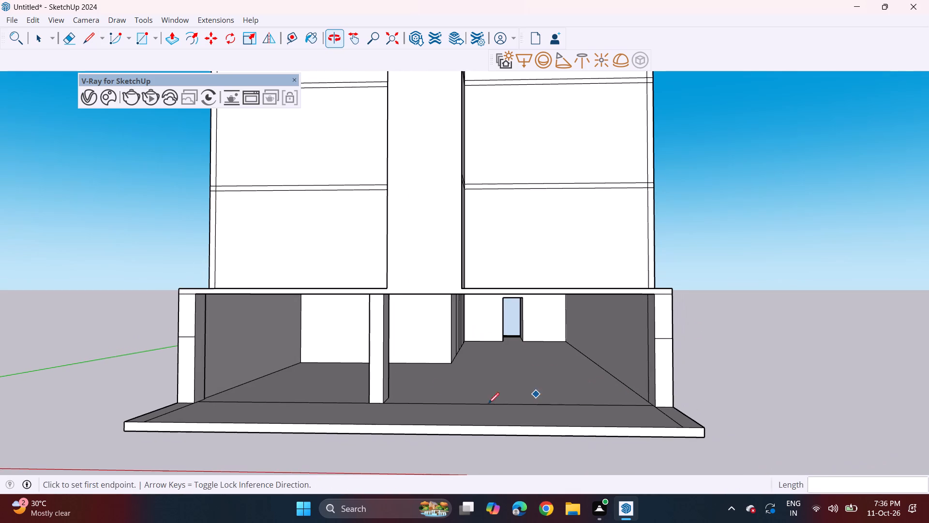
left_click(170, 36)
left_click(187, 394)
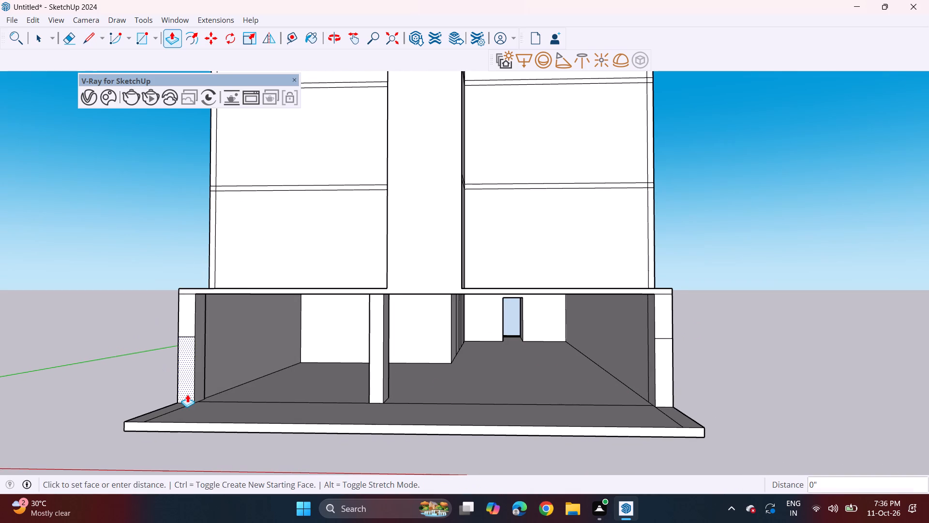
left_click(138, 423)
double_click(670, 386)
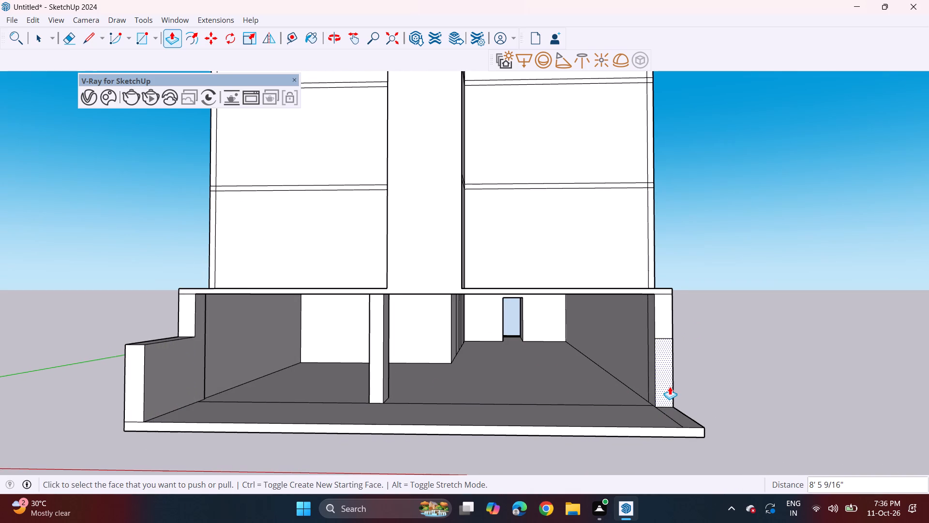
Draw a vertical line about 6' 11/16" high on the inner face of each low side wall, near its front end.
left_click(85, 31)
left_click(155, 346)
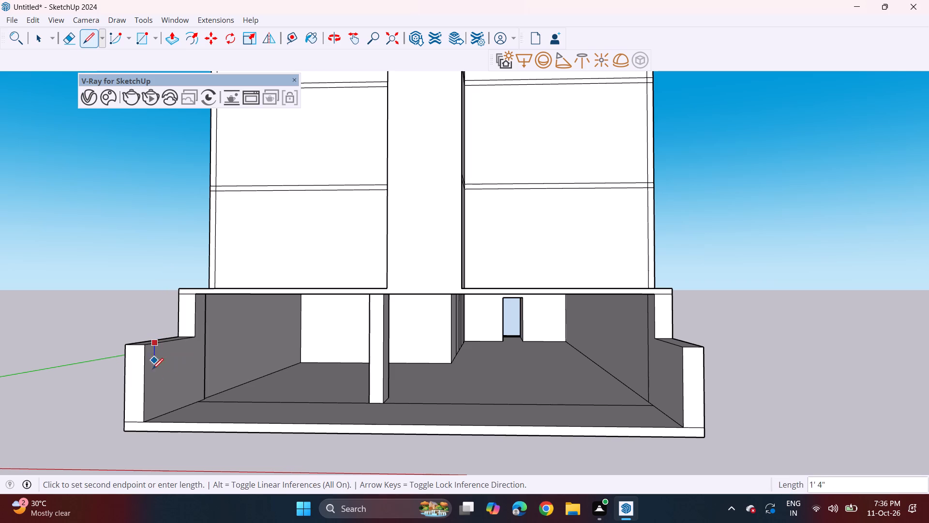
left_click(160, 417)
middle_click_drag(584, 398, 630, 403)
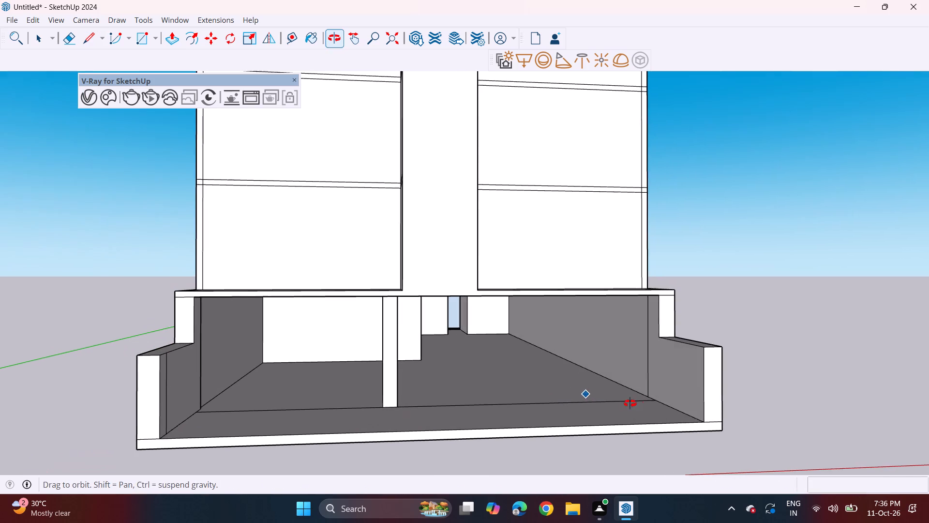
middle_click_drag(630, 403, 638, 404)
left_click_drag(695, 347, 696, 358)
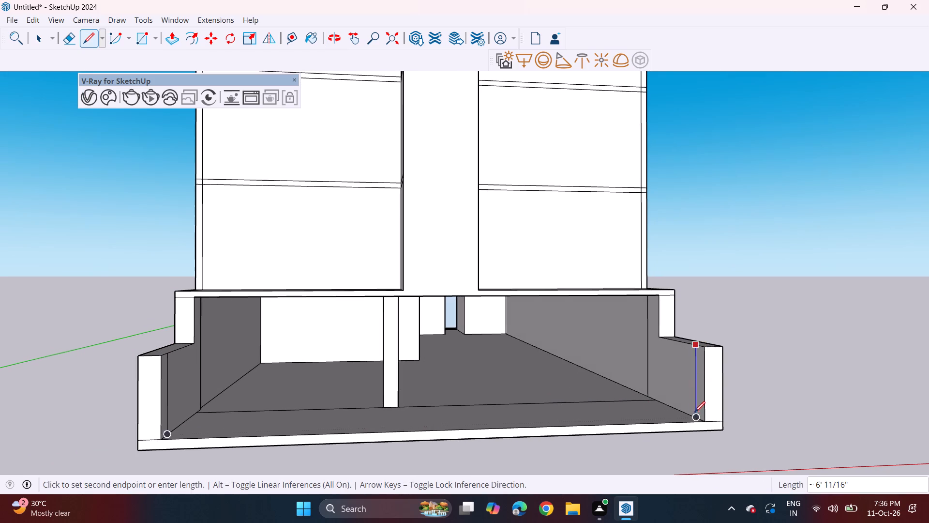
left_click(694, 415)
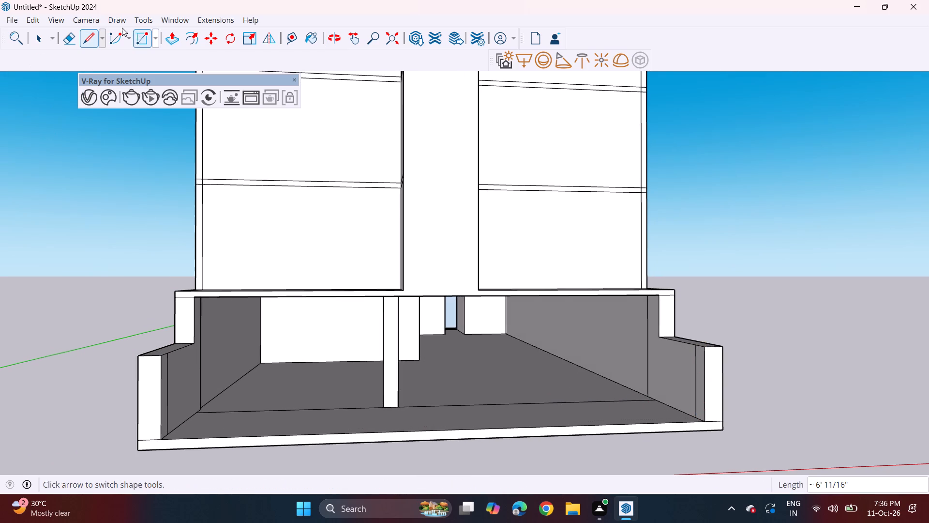
Extrude the narrow front strip of the left low wall's inner face about 18' 3 1/2" across the slab's front.
left_click(171, 40)
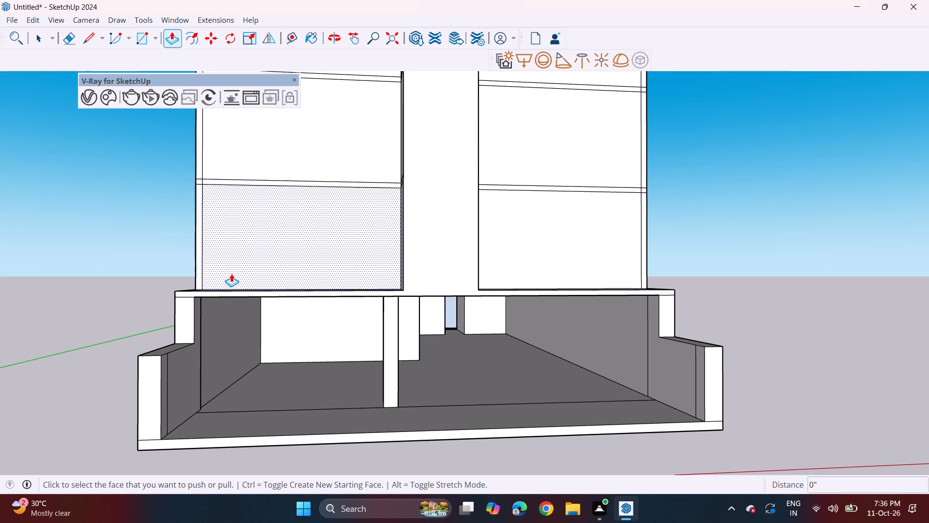
left_click(165, 413)
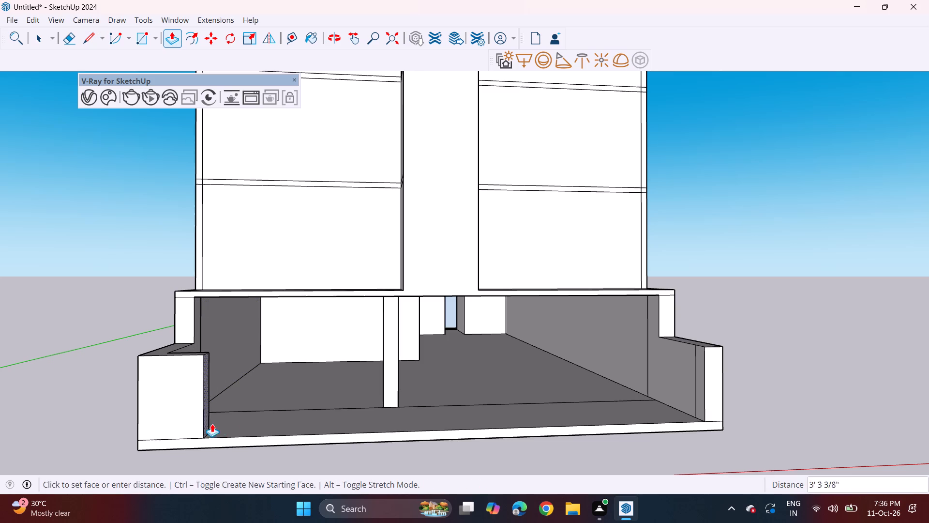
middle_click_drag(315, 431, 296, 422)
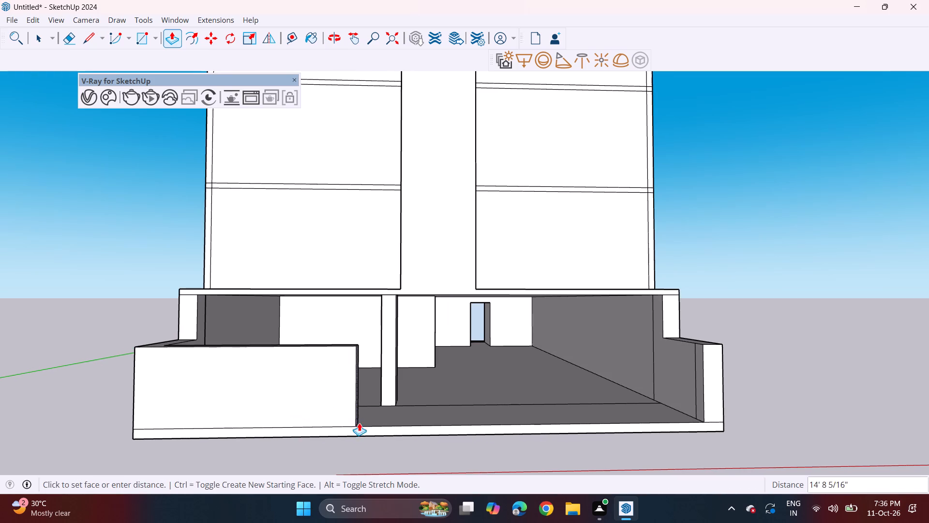
left_click(403, 439)
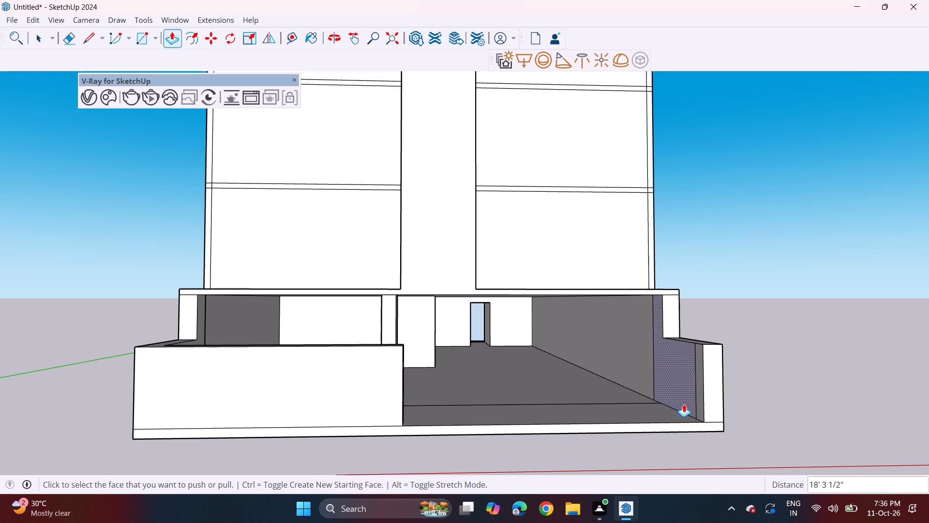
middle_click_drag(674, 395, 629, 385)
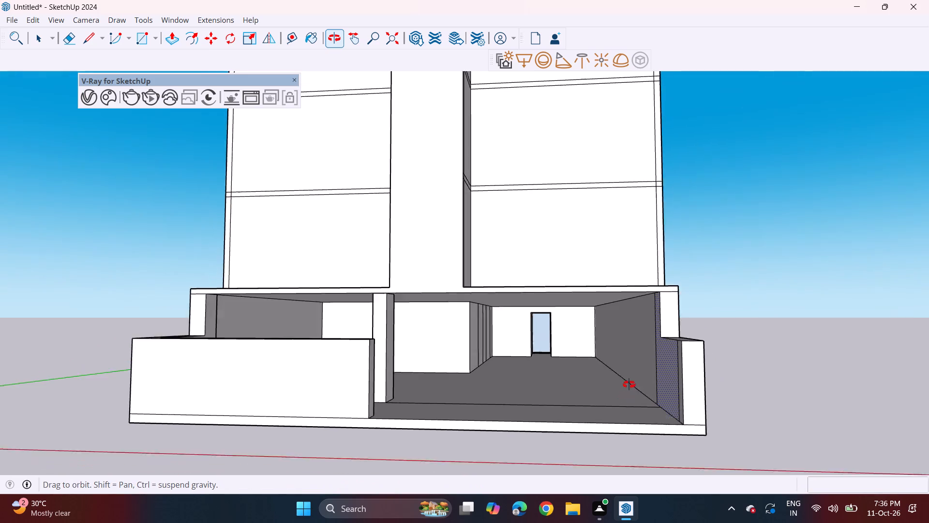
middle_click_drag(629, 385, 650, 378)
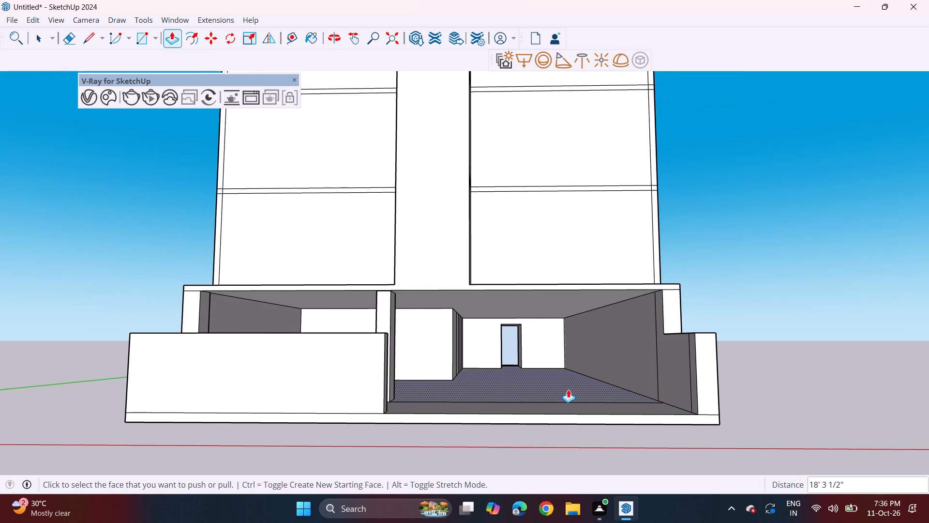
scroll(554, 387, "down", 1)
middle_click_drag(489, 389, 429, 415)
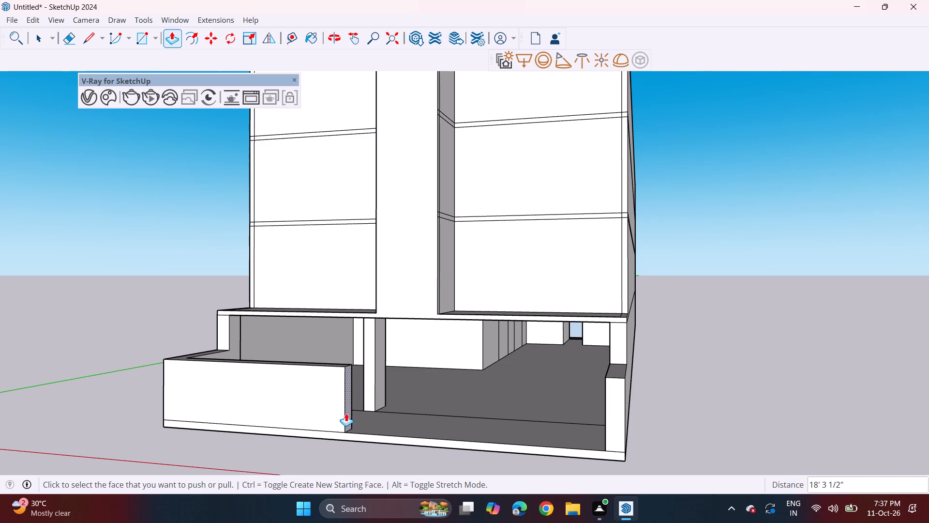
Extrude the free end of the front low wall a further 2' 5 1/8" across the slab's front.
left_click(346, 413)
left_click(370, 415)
Undo the front low wall, both low side walls with their dividing lines, and the front slab extension.
middle_click_drag(410, 401, 493, 377)
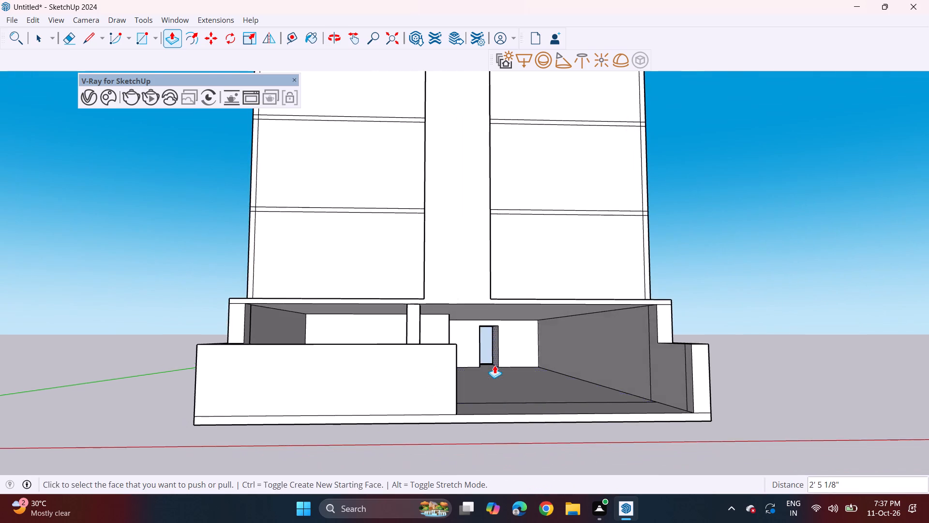
scroll(494, 365, "down", 1)
middle_click_drag(499, 364, 438, 371, "shift")
middle_click_drag(410, 375, 412, 388)
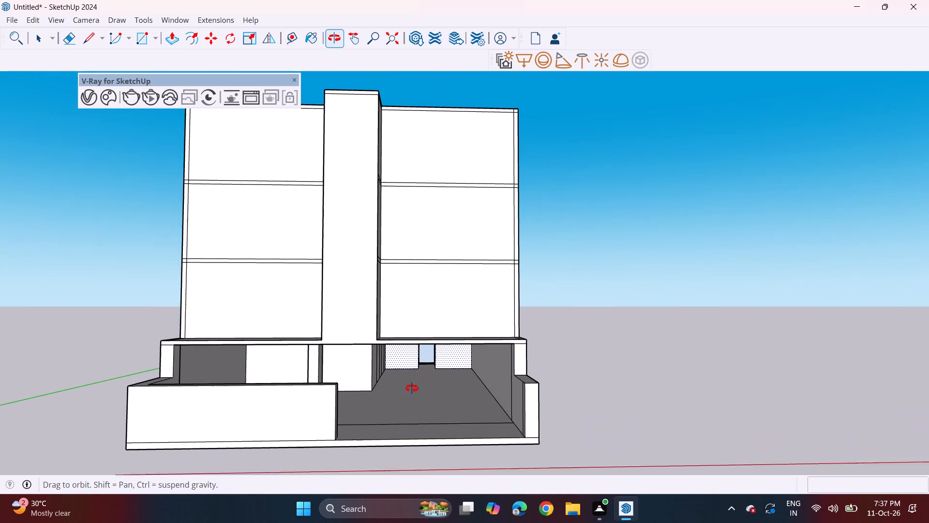
middle_click_drag(412, 388, 668, 407)
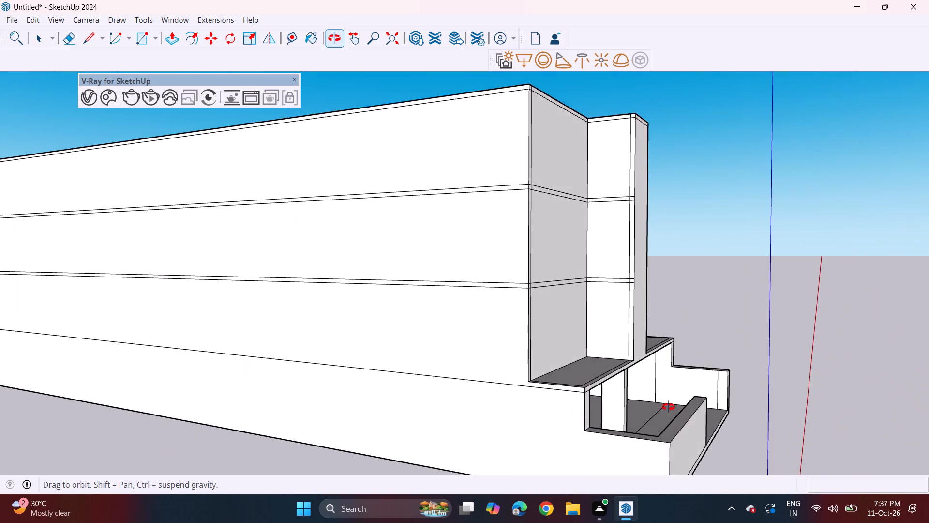
middle_click_drag(668, 407, 686, 406)
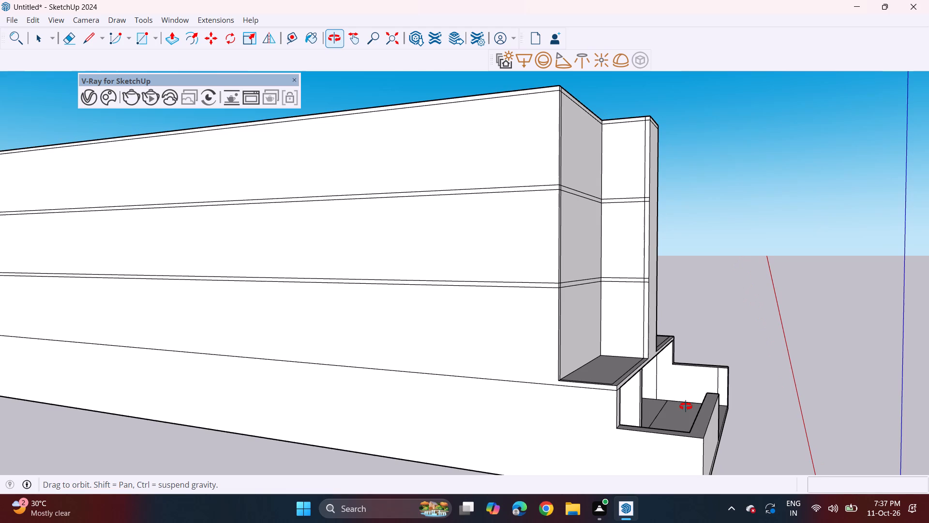
middle_click_drag(686, 406, 402, 393)
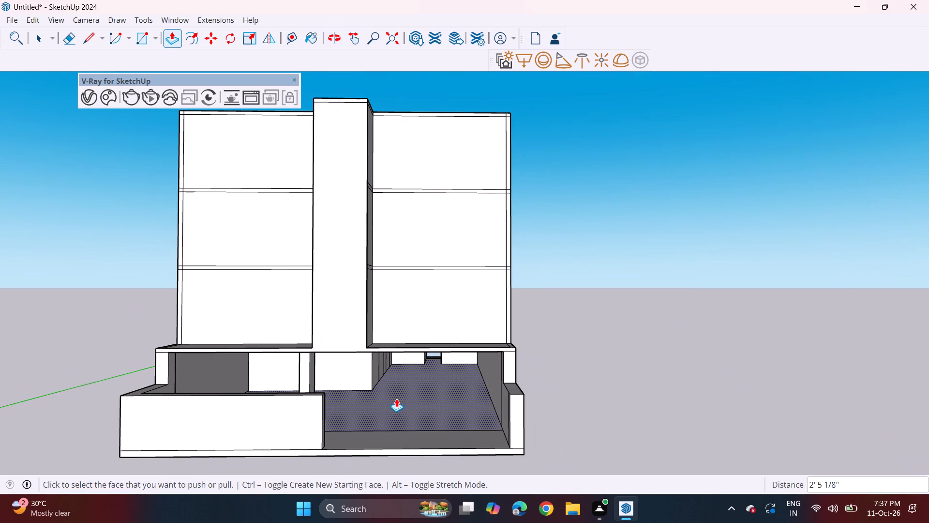
key("ctrl+z")
key("ctrl+z")
key("ctrl+z")
key("ctrl+z")
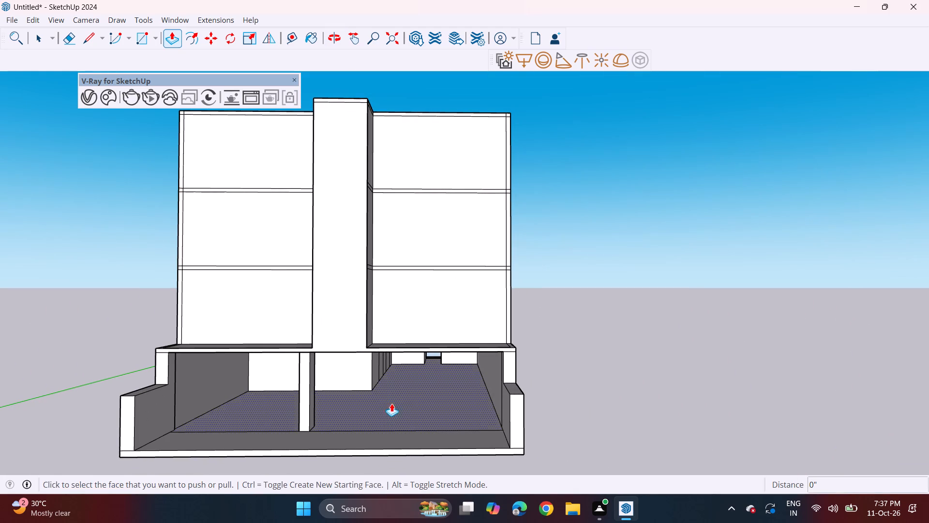
key("ctrl+z")
key("ctrl+z")
key("ctrl+z")
key("ctrl+z")
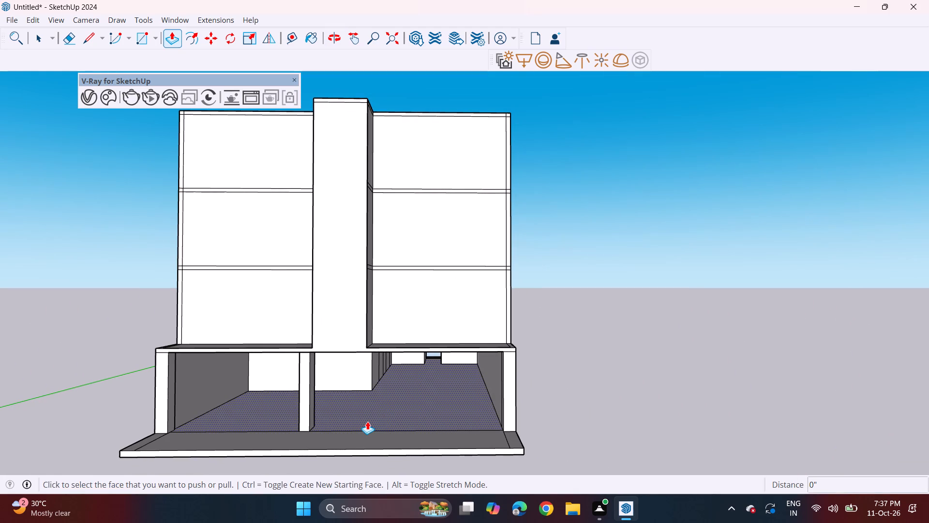
key("ctrl+z")
Draw a horizontal line about 1' 6 13/16" long near mid-height across the left ground-floor wall's front end face.
middle_click_drag(306, 453, 614, 435)
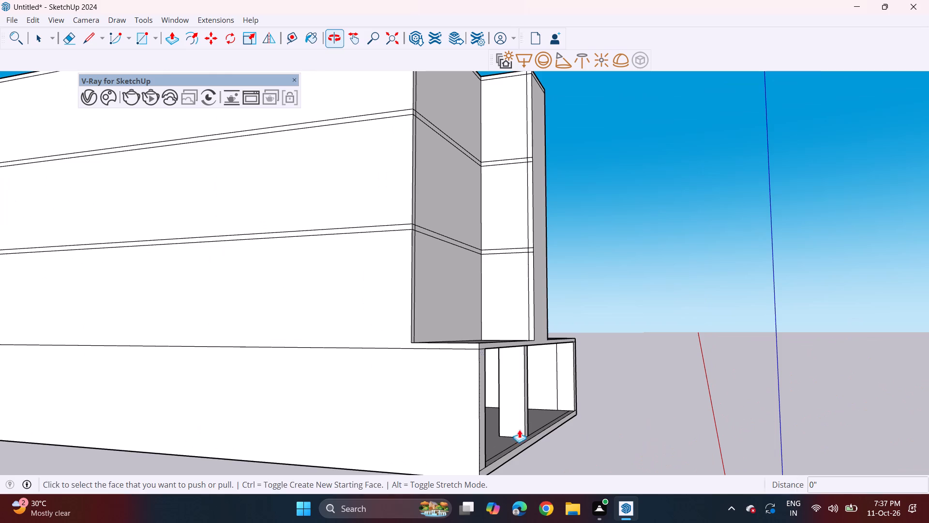
left_click(90, 43)
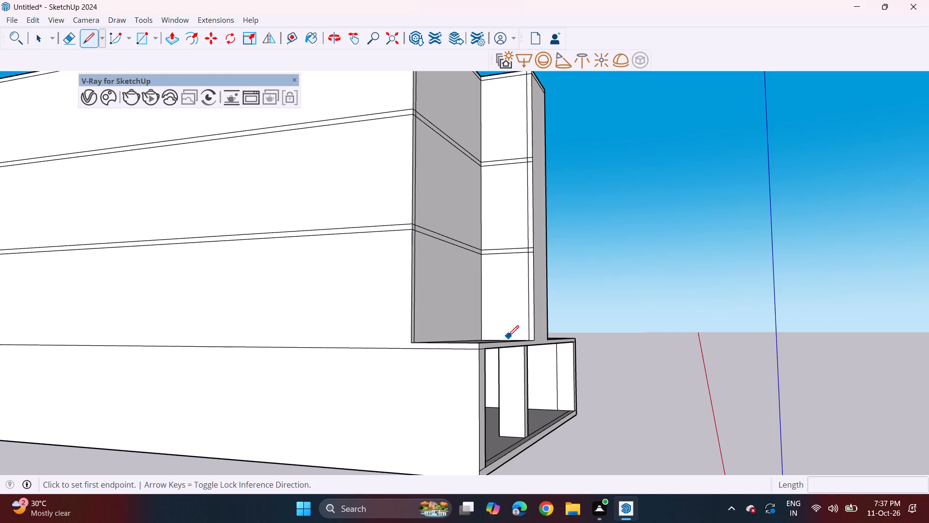
middle_click_drag(497, 336, 322, 335)
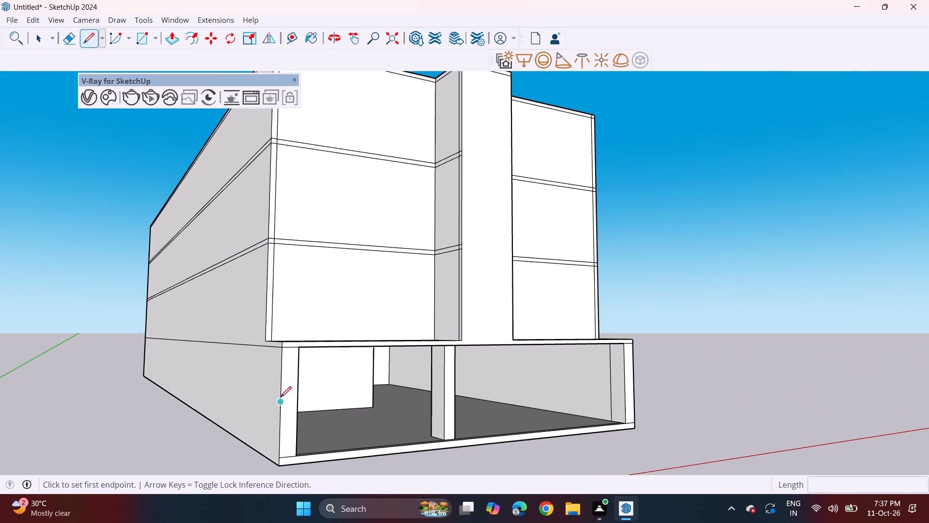
left_click(282, 392)
left_click(298, 391)
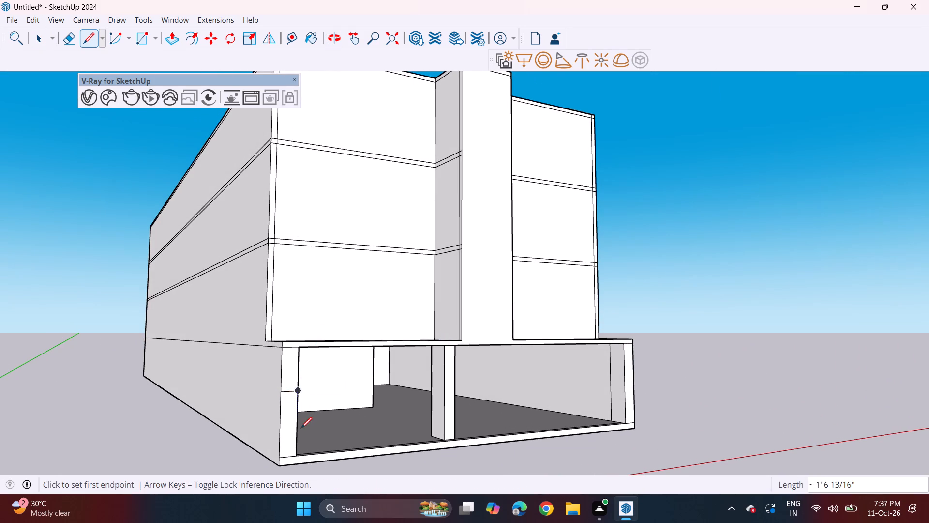
Extrude the ground slab's front face and the left wall's lower front face forward 1' 9 9/16".
left_click_drag(168, 40, 171, 45)
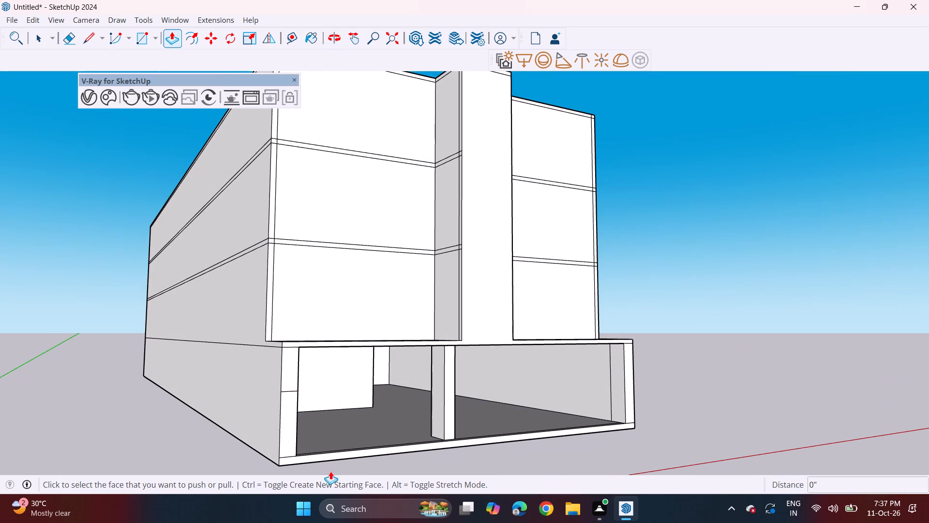
middle_click_drag(346, 446, 548, 437)
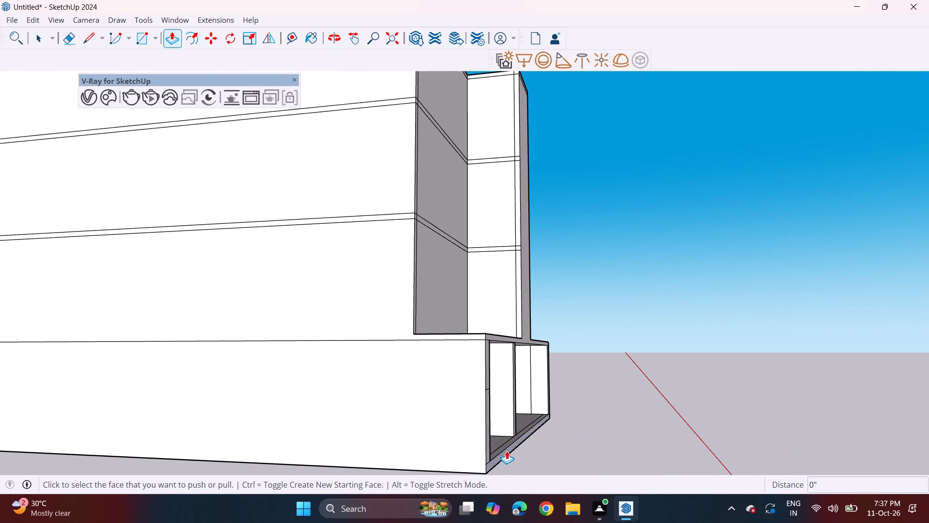
left_click(507, 451)
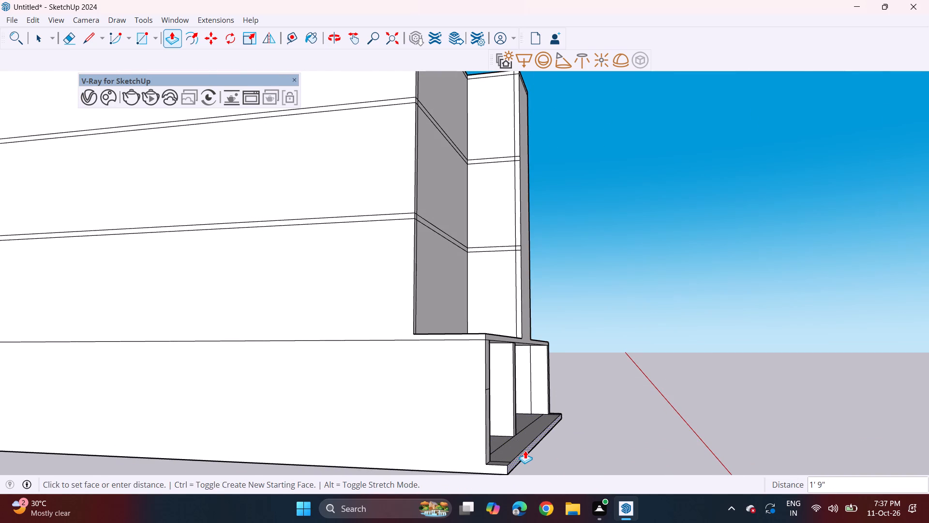
left_click(525, 450)
middle_click_drag(523, 419, 322, 443)
middle_click(320, 442)
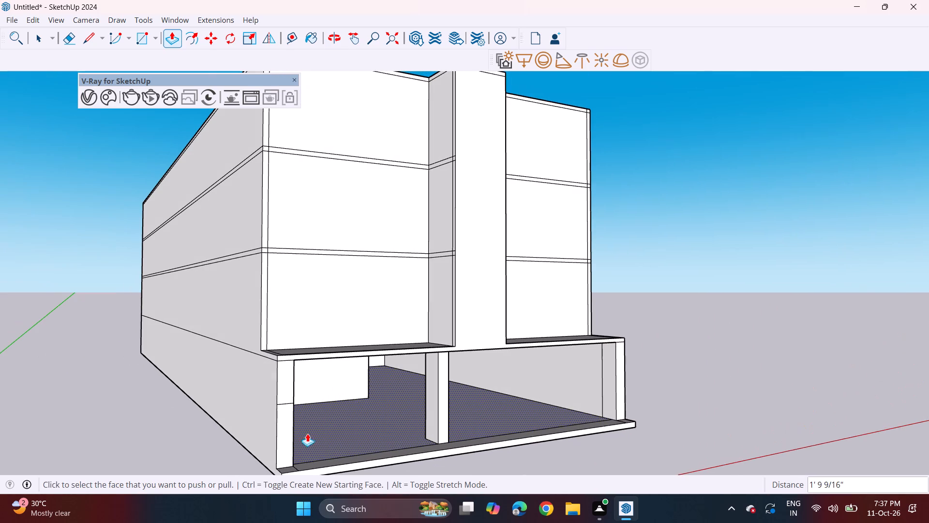
double_click(283, 438)
Extrude the ground slab's front face and the left low wall's front end a further 1' 6".
middle_click_drag(353, 437, 347, 438)
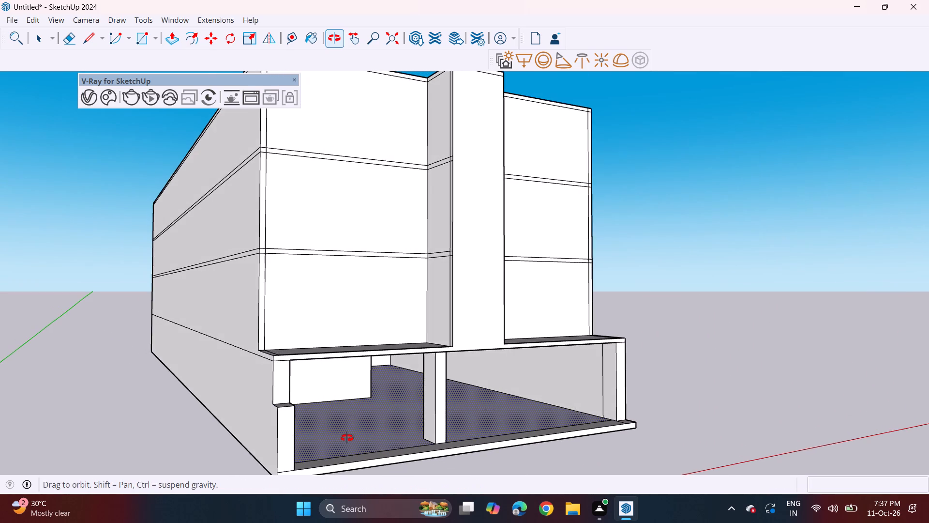
middle_click_drag(347, 438, 193, 428)
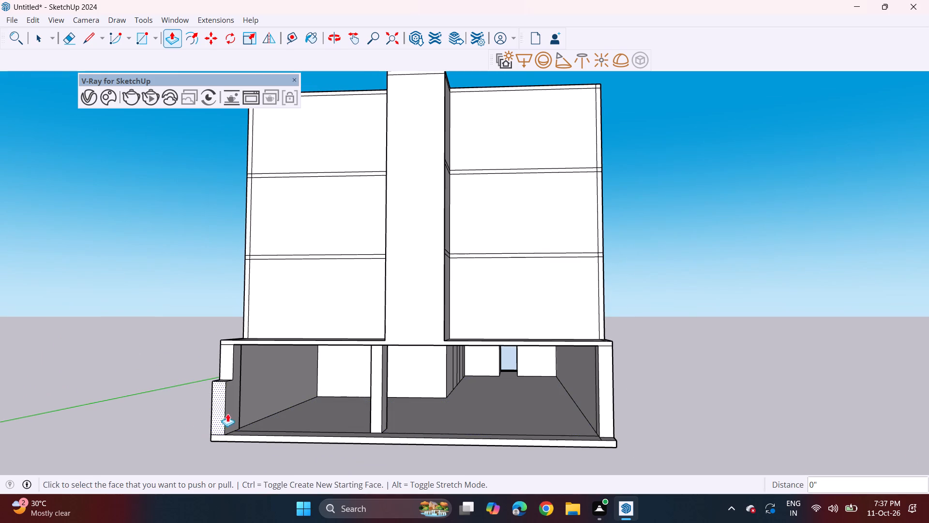
scroll(225, 424, "up", 1)
left_click(234, 442)
left_click(228, 446)
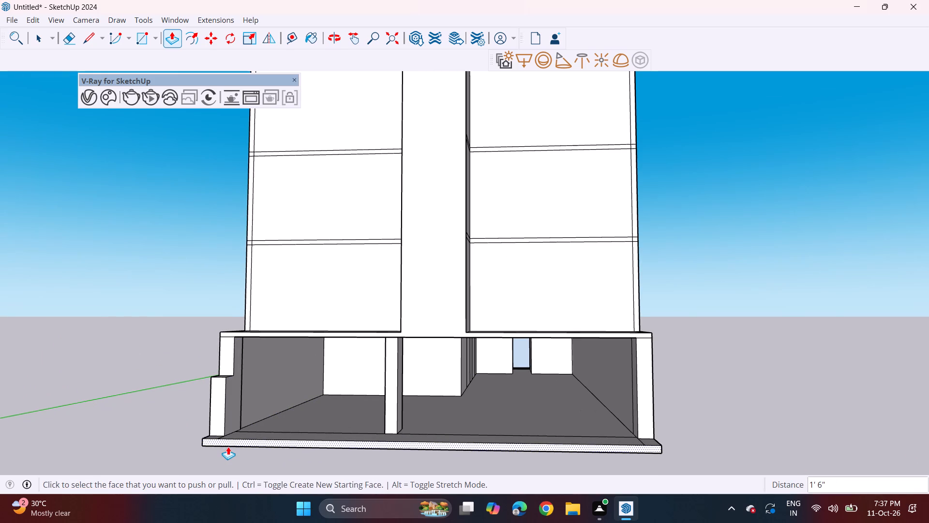
double_click(214, 422)
Draw a vertical line about 5' 11 1/4" high on the left low wall's inner face, down from the upper wall's front corner.
left_click(82, 40)
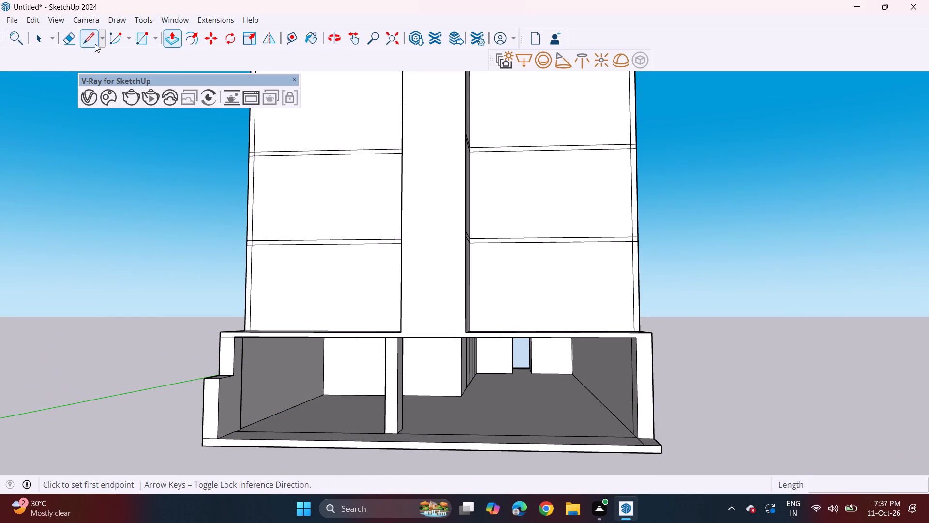
left_click_drag(233, 376, 237, 387)
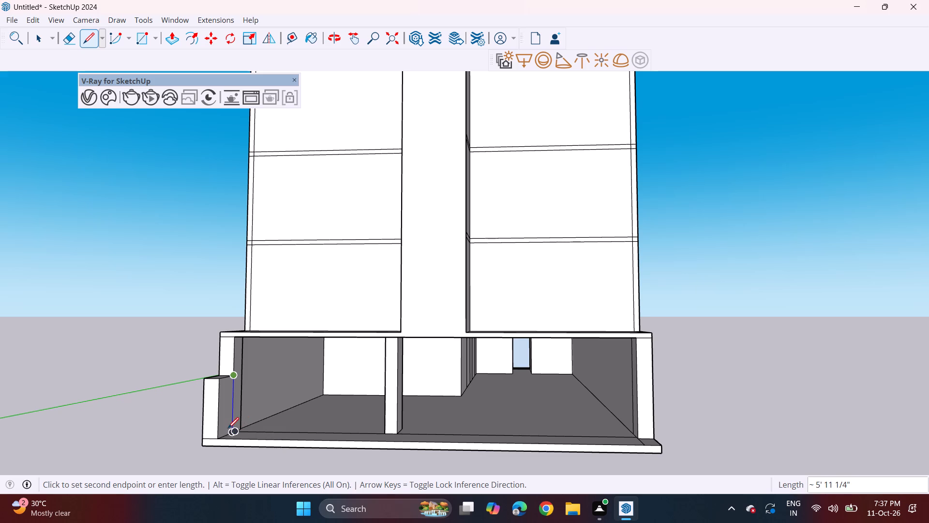
left_click(228, 428)
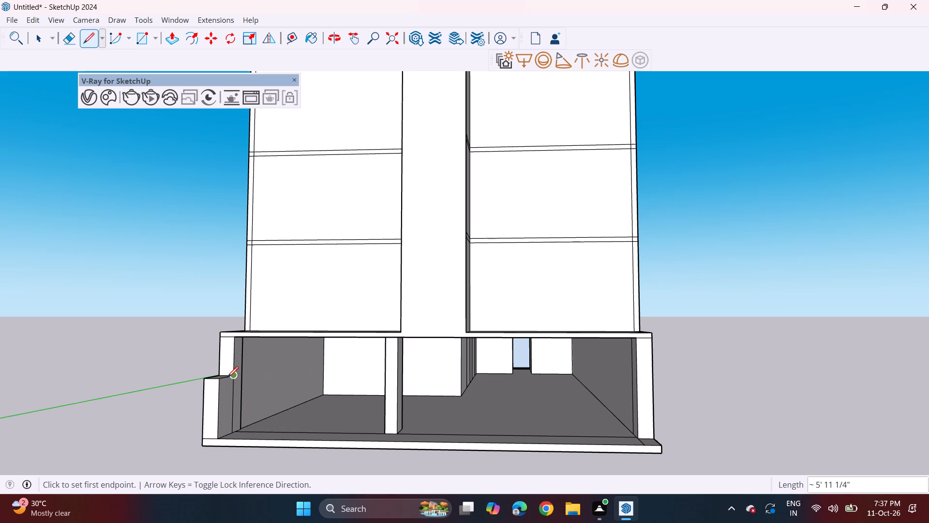
Draw a horizontal line about 1' 6 3/4" long near mid-height across the right ground-floor wall's front end face.
left_click(637, 377)
left_click(655, 376)
Extrude the right wall's lower front face forward about 3' 1 7/8" to the slab's front edge.
left_click_drag(168, 35, 179, 52)
left_click(179, 38)
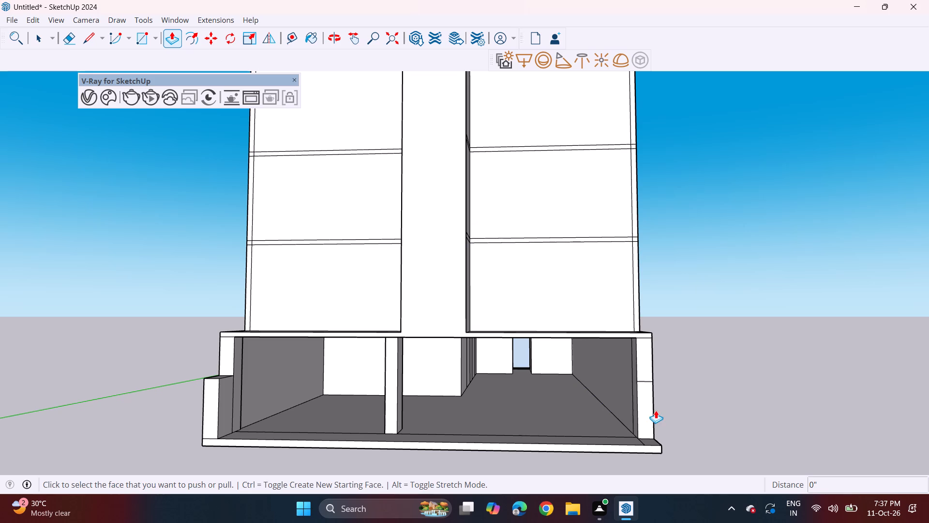
left_click(651, 417)
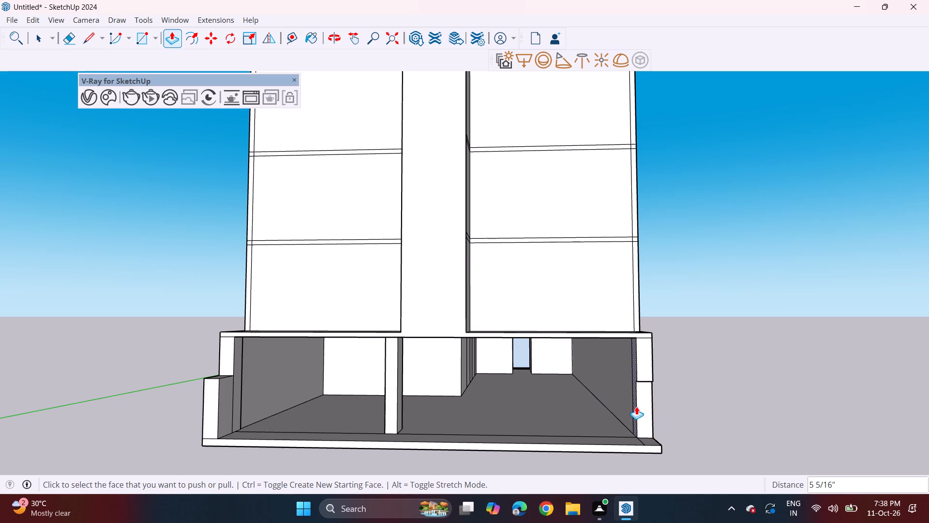
left_click(647, 409)
left_click(644, 418)
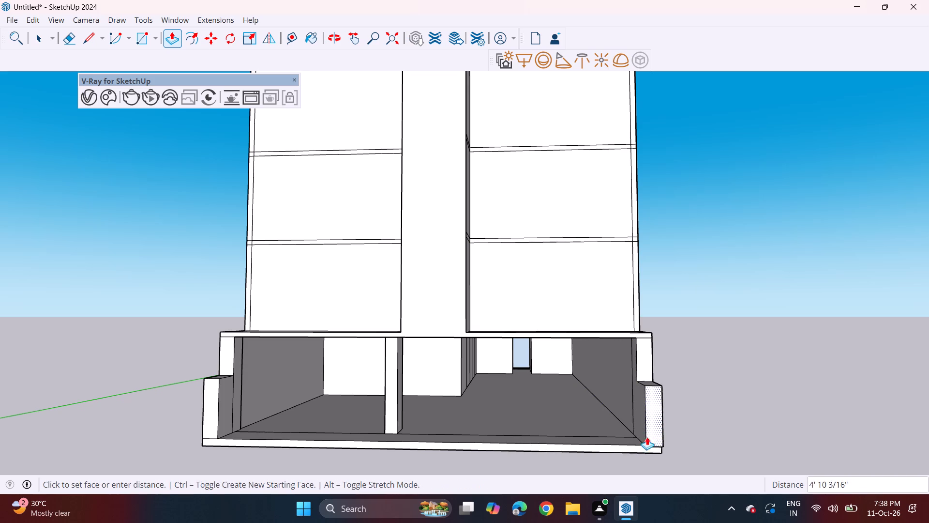
left_click(642, 446)
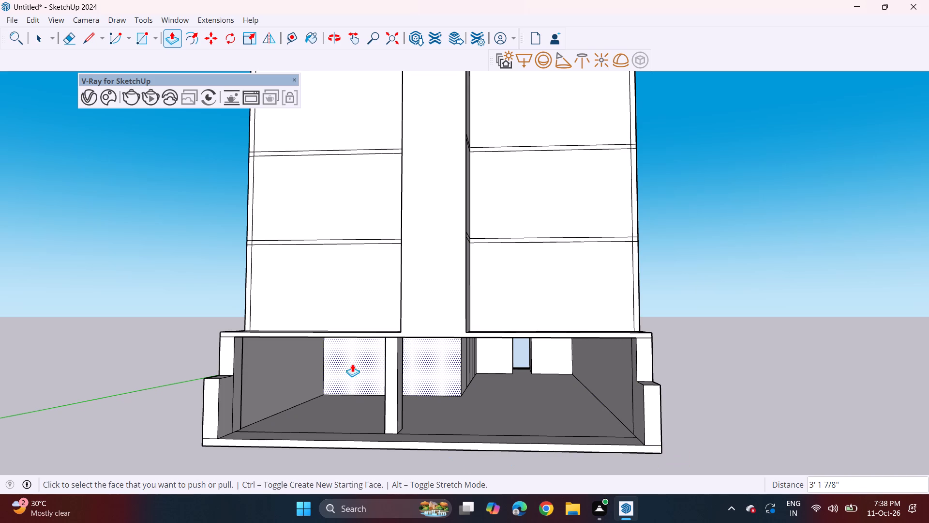
Draw a vertical line about 5' 11 1/4" high on the left low wall's inner face, near its front end.
left_click(90, 39)
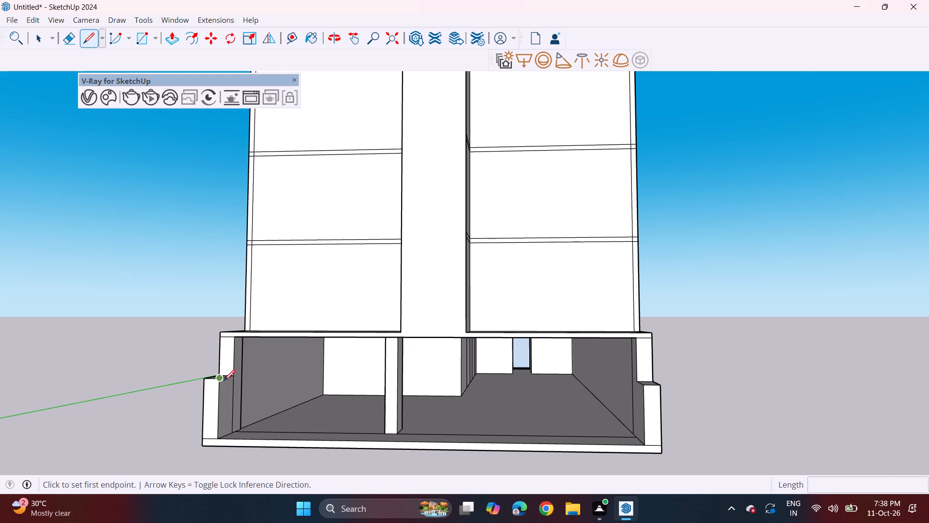
scroll(223, 378, "up", 7)
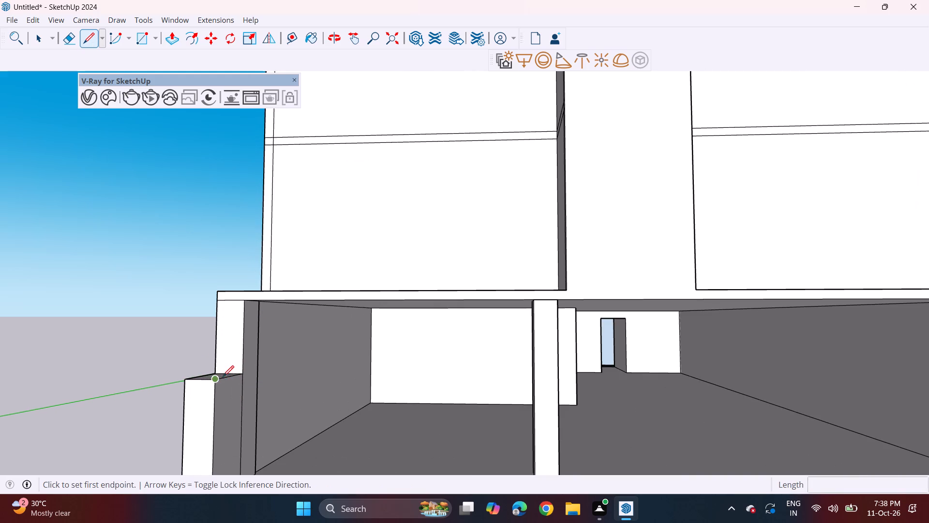
scroll(223, 378, "up", 11)
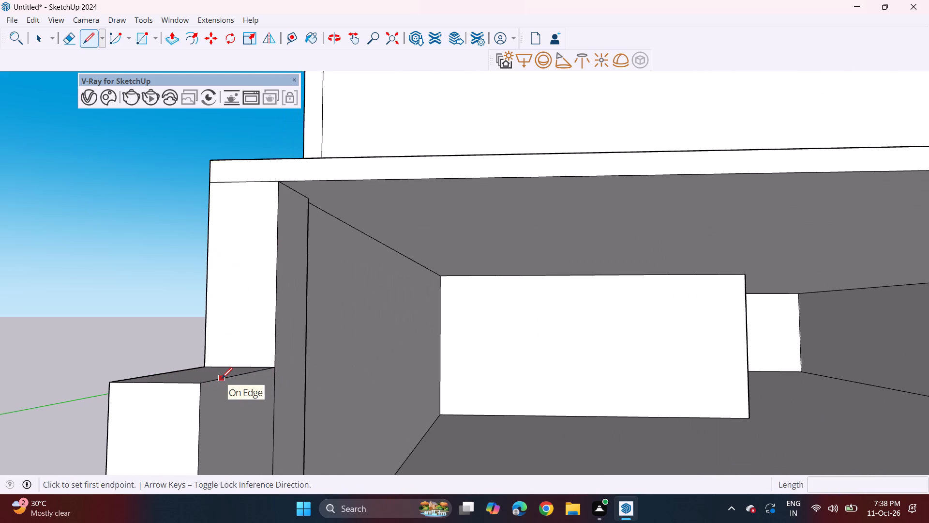
left_click(222, 378)
scroll(234, 407, "down", 7)
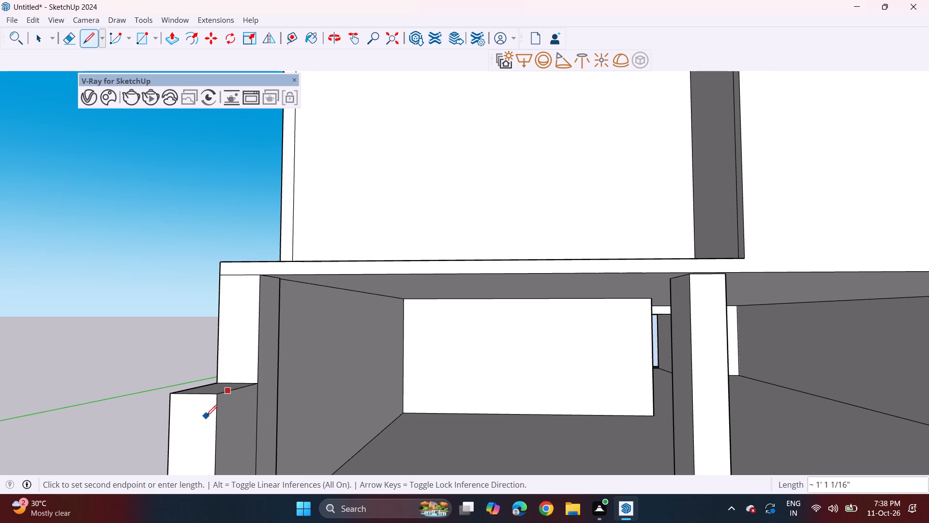
middle_click_drag(206, 416, 180, 182, "shift")
middle_click_drag(225, 274, 211, 374)
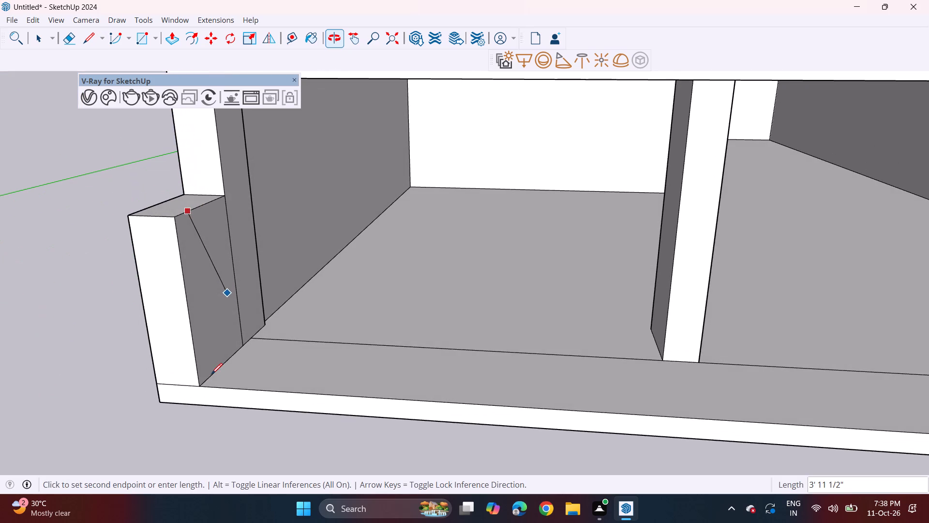
left_click(211, 376)
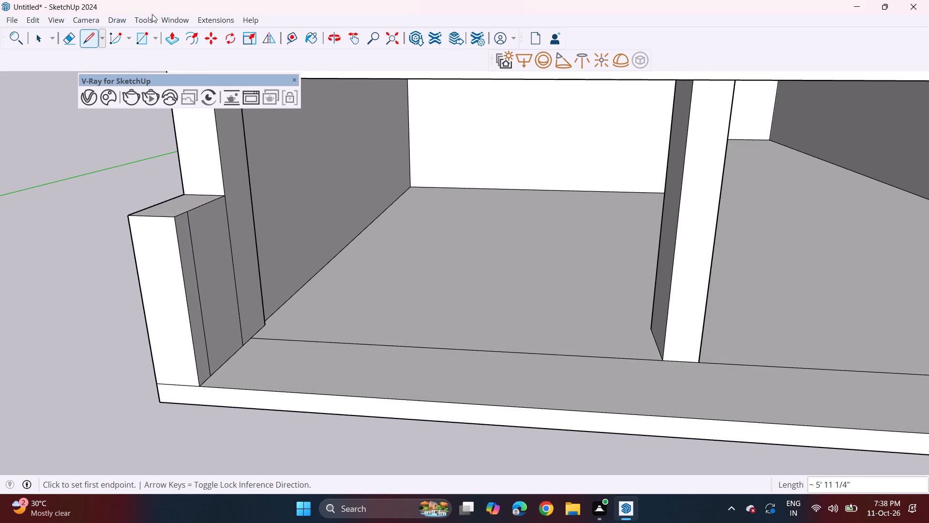
Extrude the narrow strip at the left low wall's front end about 19' 7 7/8" along the slab's front edge.
left_click(170, 37)
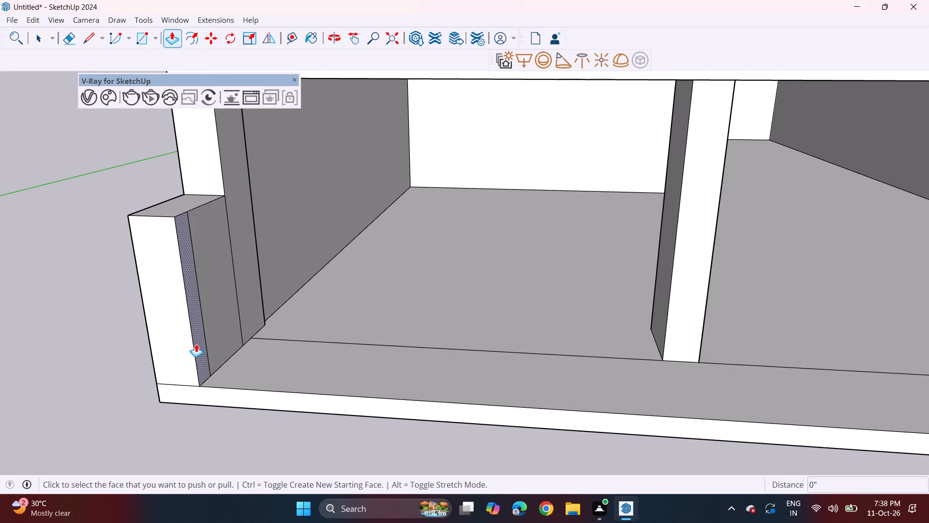
left_click(196, 343)
left_click(200, 348)
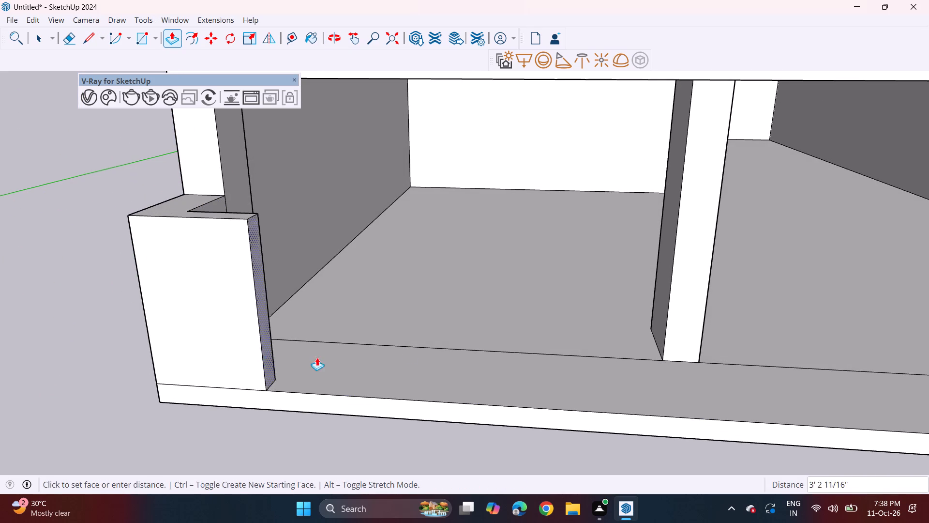
scroll(447, 351, "down", 4)
middle_click_drag(465, 354, 326, 334)
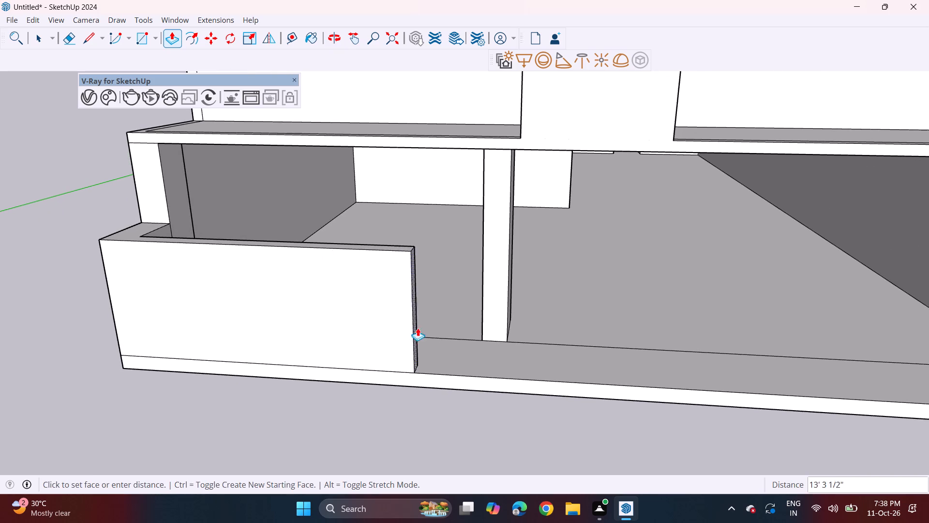
middle_click_drag(409, 329, 261, 314, "shift")
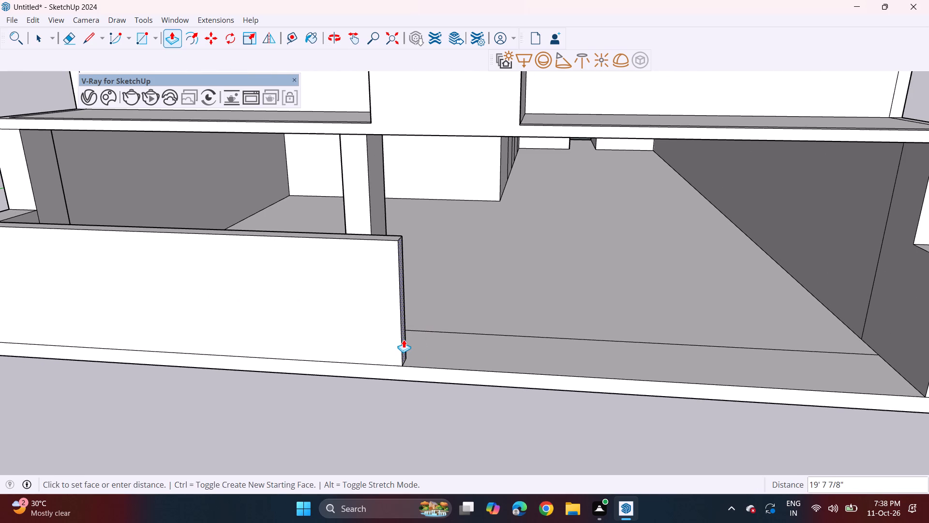
left_click(404, 339)
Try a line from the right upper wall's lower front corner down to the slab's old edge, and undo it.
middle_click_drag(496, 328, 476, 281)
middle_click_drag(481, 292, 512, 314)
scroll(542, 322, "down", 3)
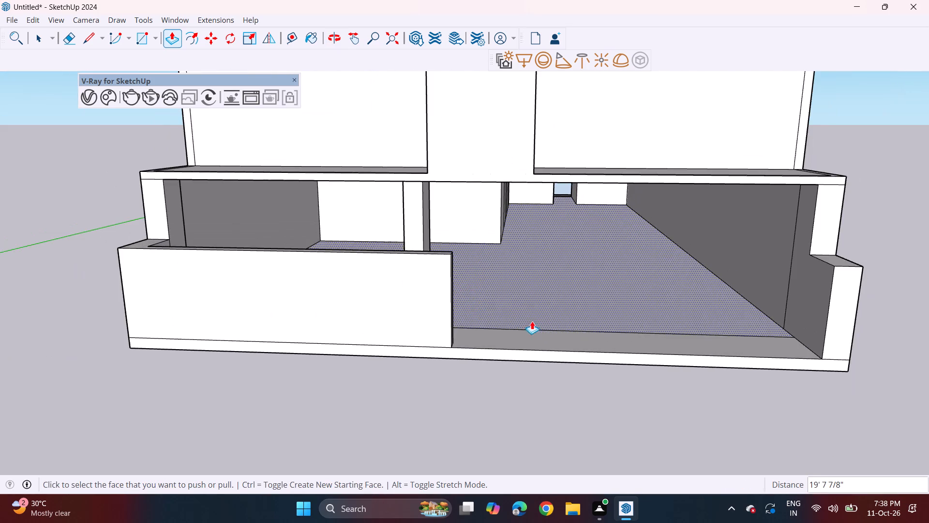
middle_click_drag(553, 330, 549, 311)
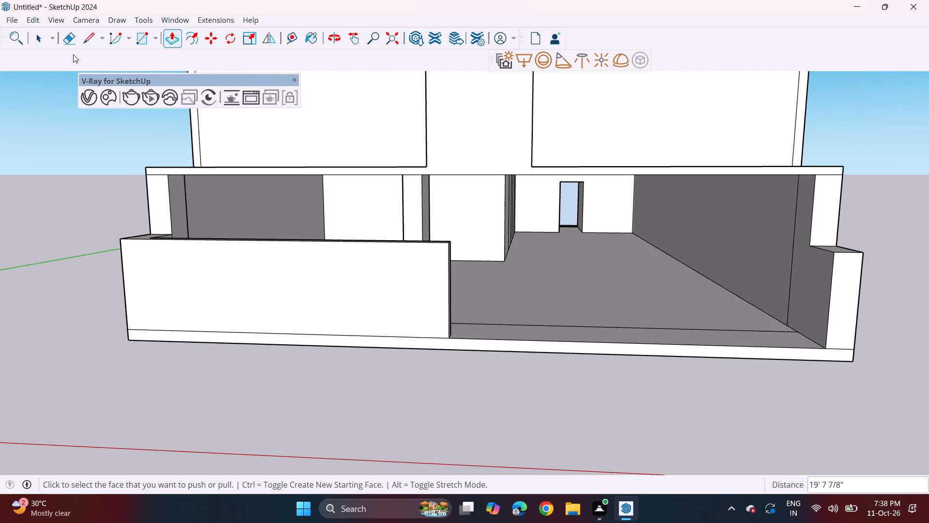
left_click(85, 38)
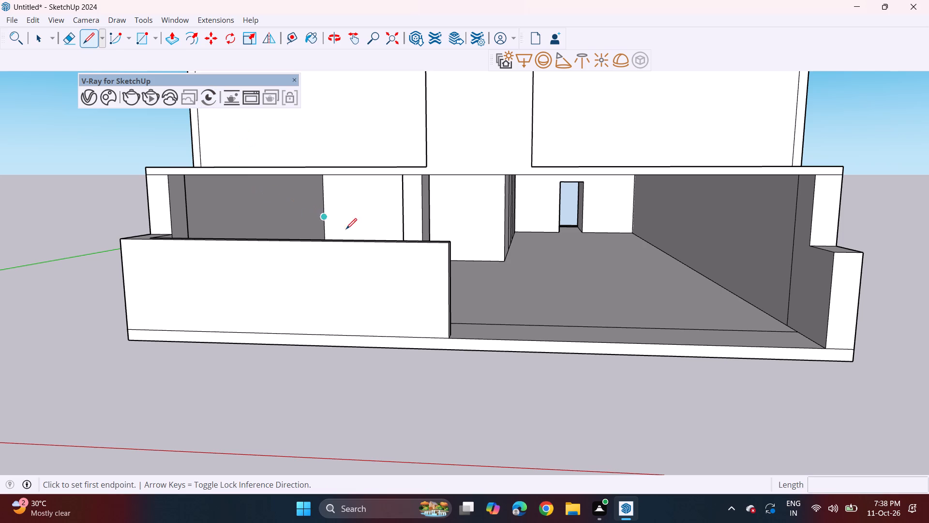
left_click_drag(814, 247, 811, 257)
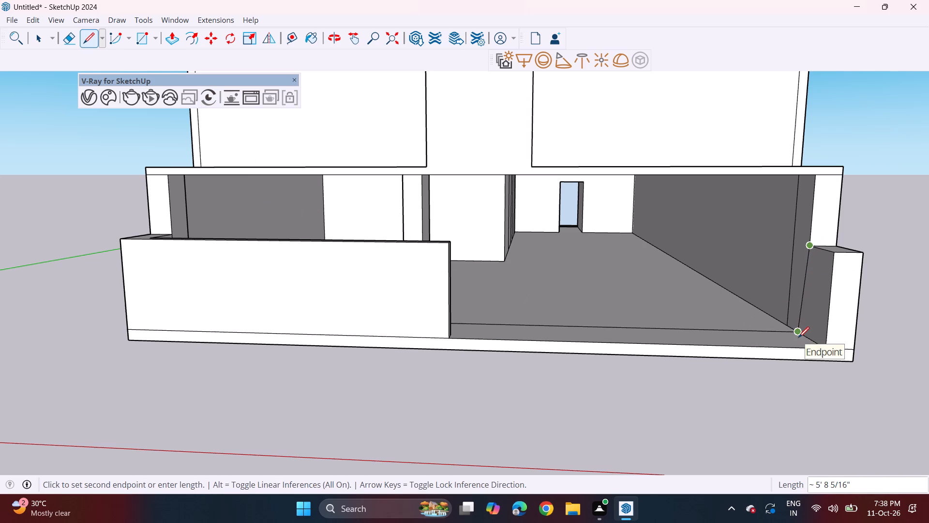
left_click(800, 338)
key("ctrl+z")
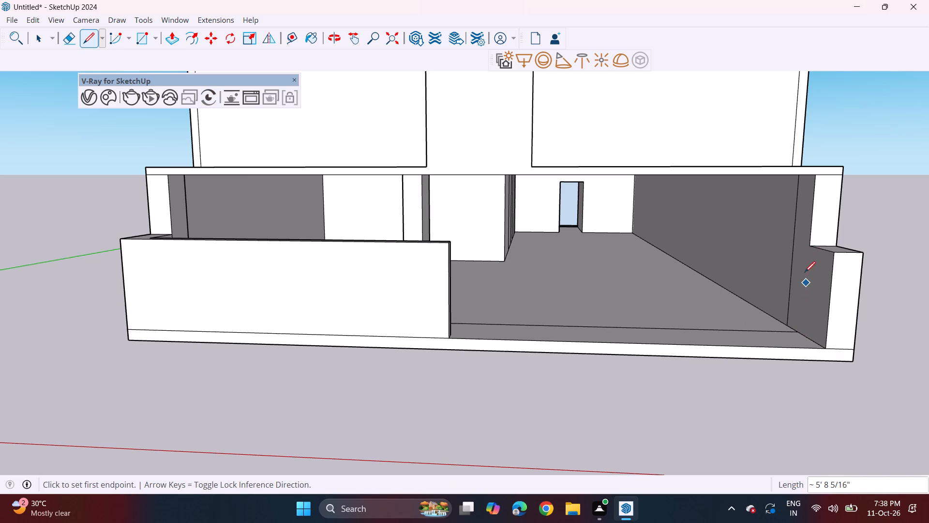
Draw a vertical line about 5' 7 3/4" high on the right low wall's inner face, down from the upper wall's front corner.
left_click_drag(811, 244, 811, 250)
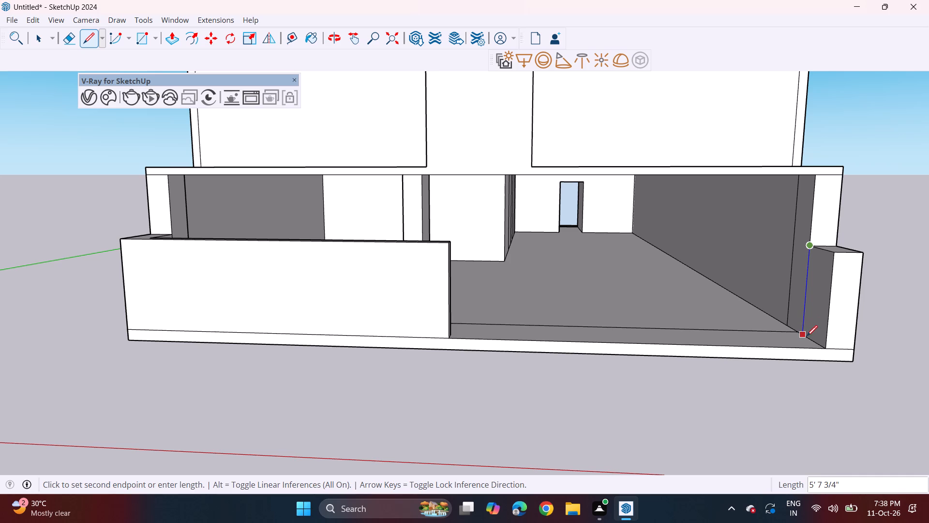
left_click(807, 336)
Erase the short horizontal edges crossing the upper front's left edge strip at both storey bands and just below the roof.
middle_click_drag(716, 331, 689, 310)
scroll(588, 286, "down", 3)
middle_click_drag(523, 298, 550, 280)
middle_click_drag(521, 247, 510, 301)
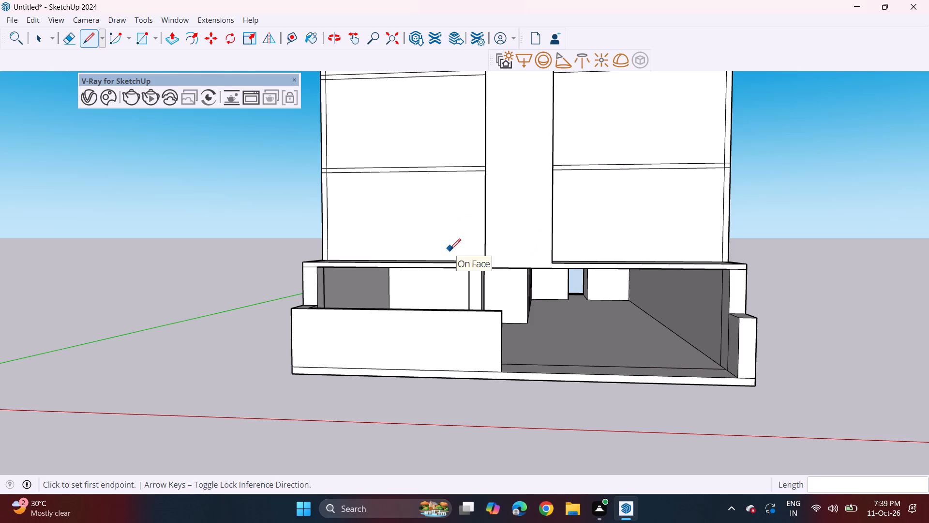
middle_click_drag(450, 249, 515, 330)
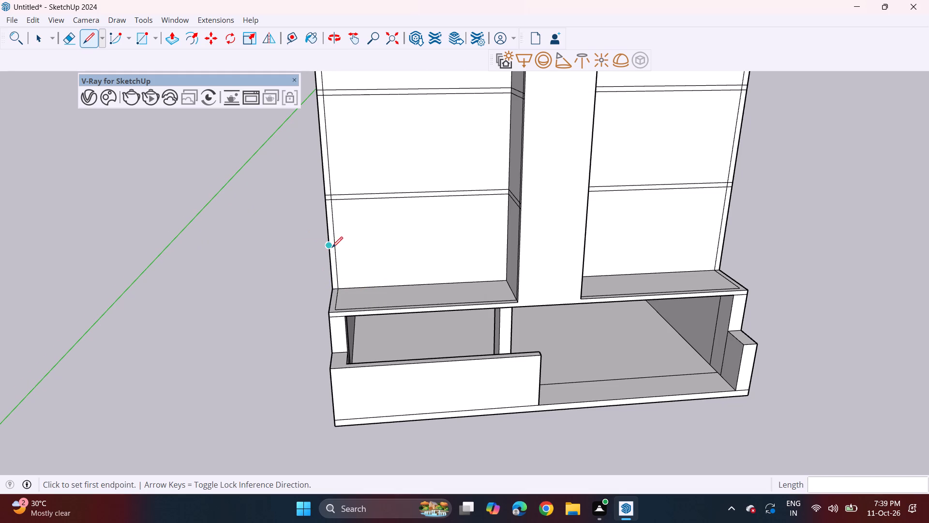
scroll(332, 247, "up", 2)
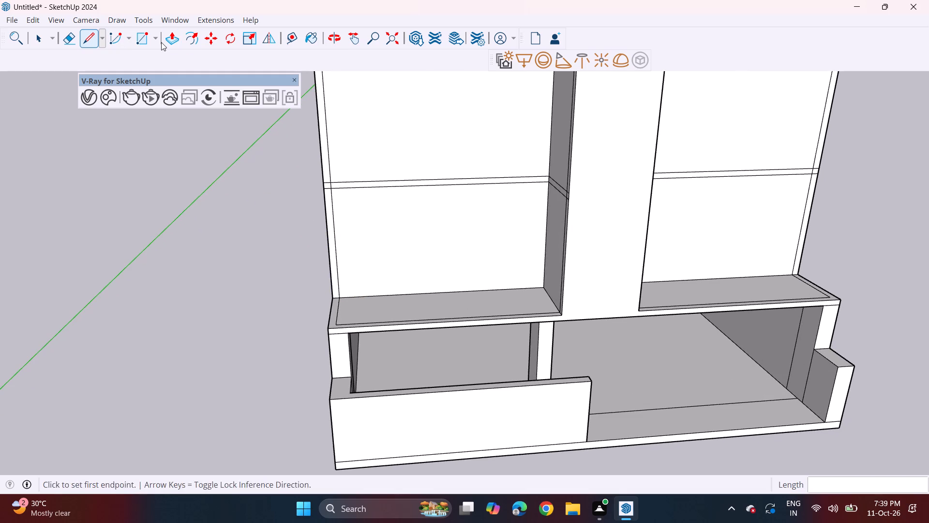
left_click(169, 40)
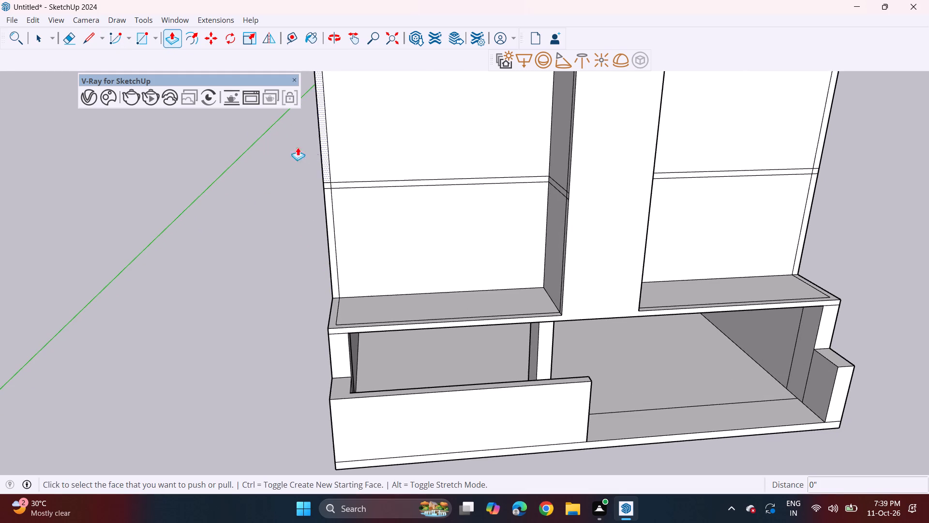
left_click_drag(71, 35, 75, 40)
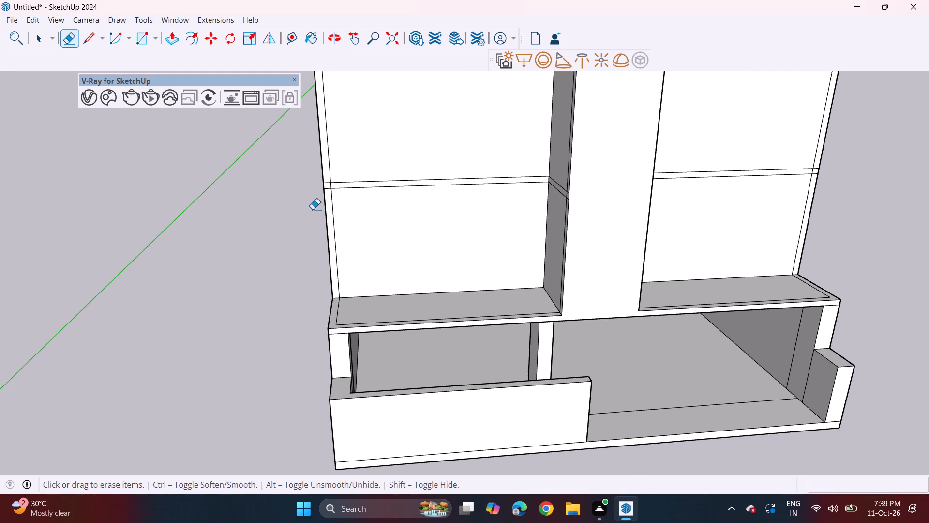
middle_click_drag(314, 211, 371, 253, "shift")
scroll(367, 229, "up", 8)
left_click_drag(390, 174, 391, 233)
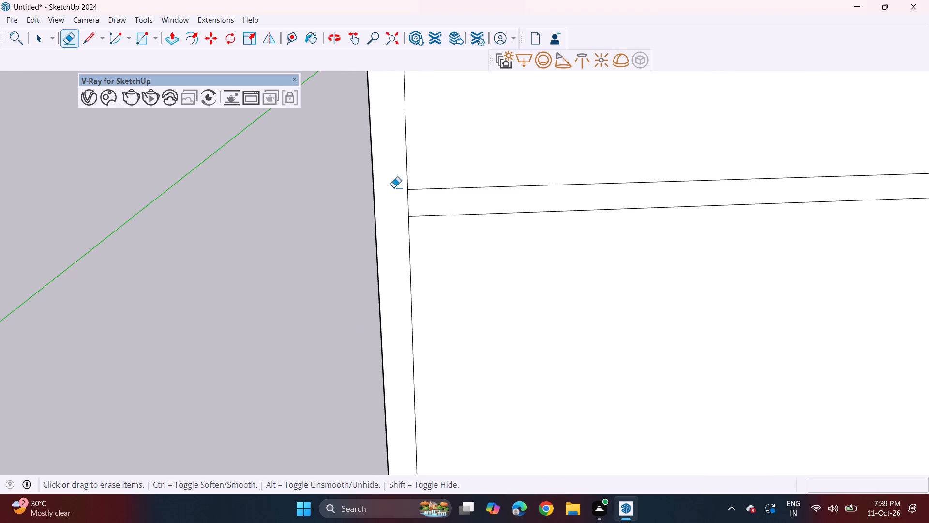
scroll(393, 187, "down", 13)
middle_click_drag(395, 216, 408, 301, "shift")
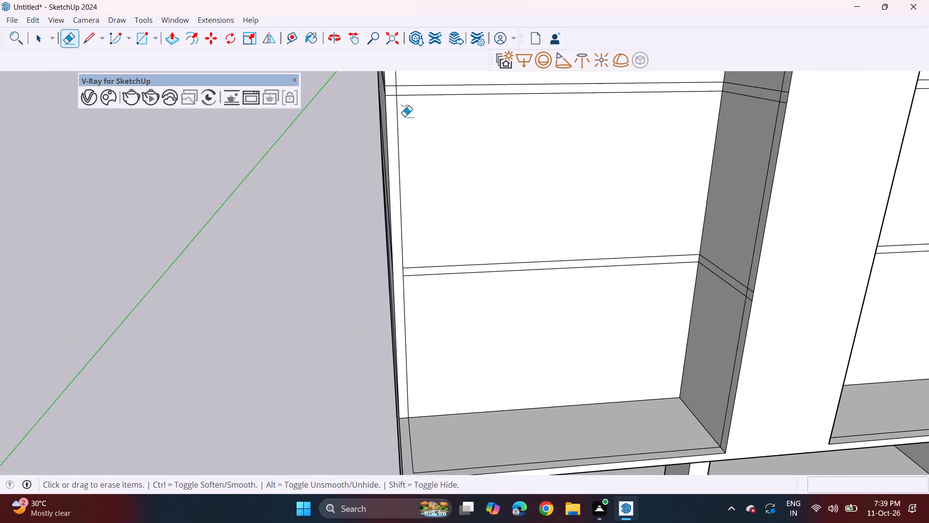
middle_click_drag(407, 127, 427, 279, "shift")
scroll(413, 257, "up", 5)
left_click_drag(410, 233, 410, 269)
scroll(413, 238, "down", 7)
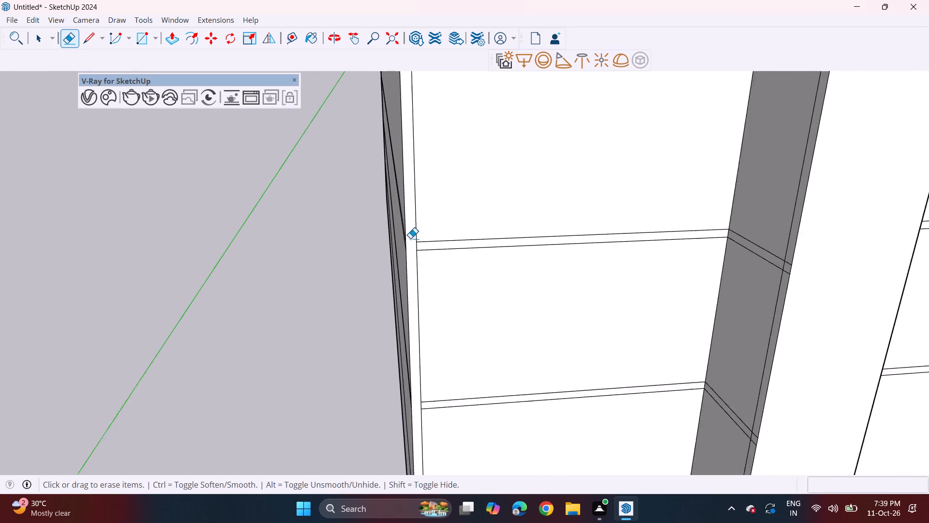
scroll(410, 238, "down", 1)
middle_click_drag(420, 213, 421, 431, "shift")
scroll(418, 350, "up", 4)
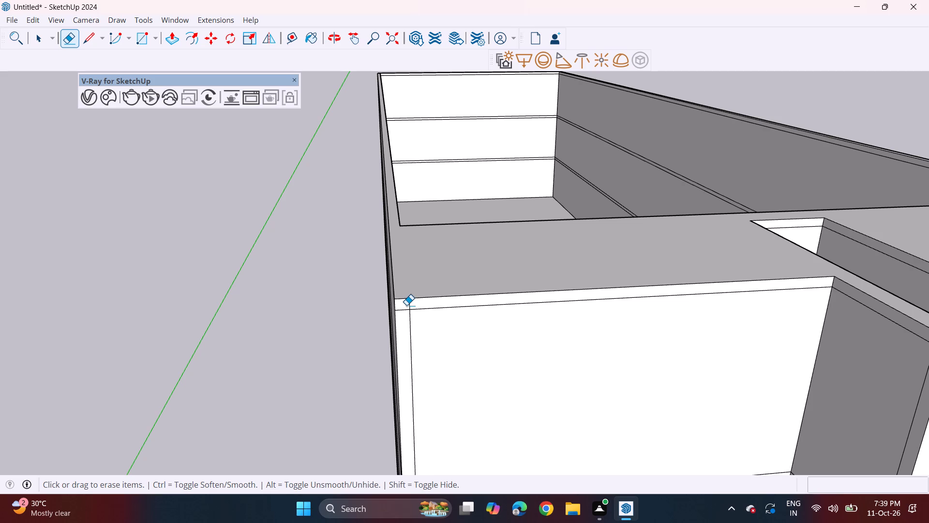
left_click(402, 309)
Extrude the upper front's left vertical edge strip forward about 6' 3 1/16" to form a side wall.
middle_click_drag(416, 330, 399, 294)
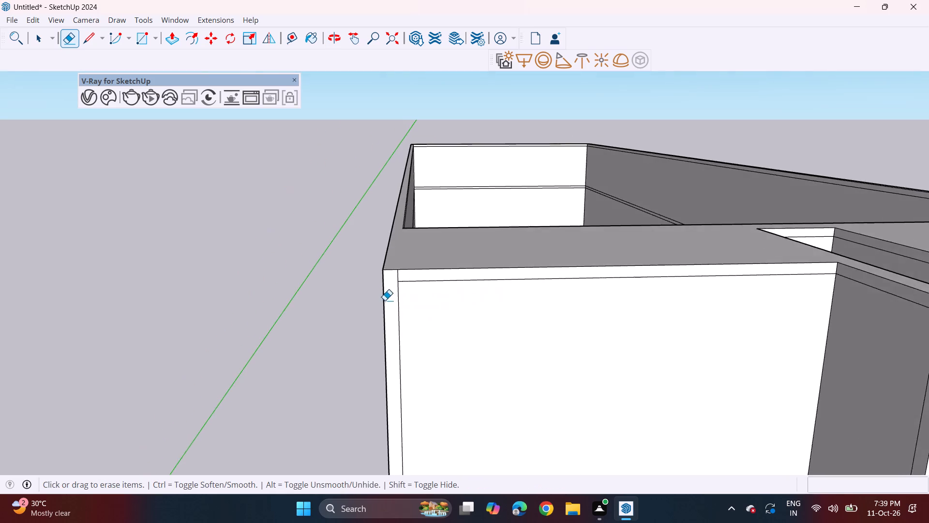
scroll(385, 302, "down", 9)
middle_click_drag(420, 412, 351, 229, "shift")
scroll(344, 232, "down", 2)
middle_click_drag(342, 411, 338, 384, "shift")
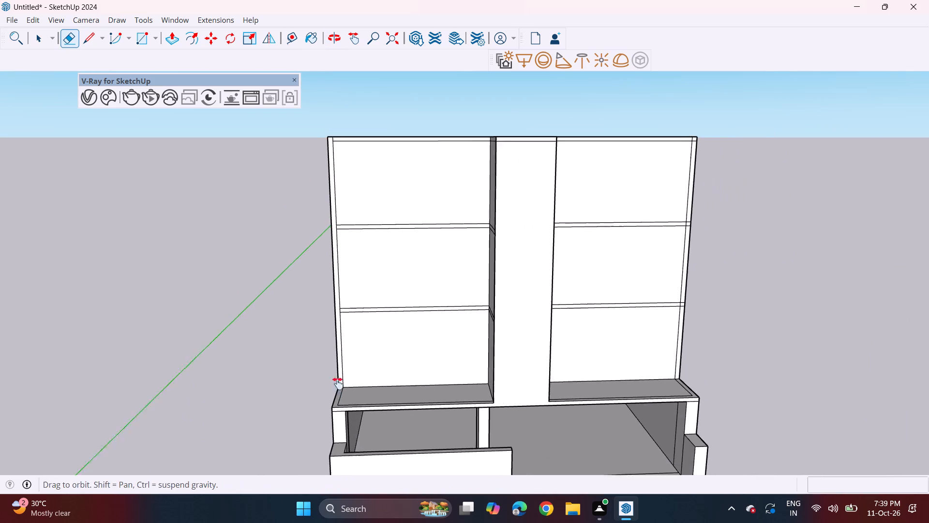
middle_click_drag(338, 384, 333, 353, "shift")
scroll(348, 349, "up", 4)
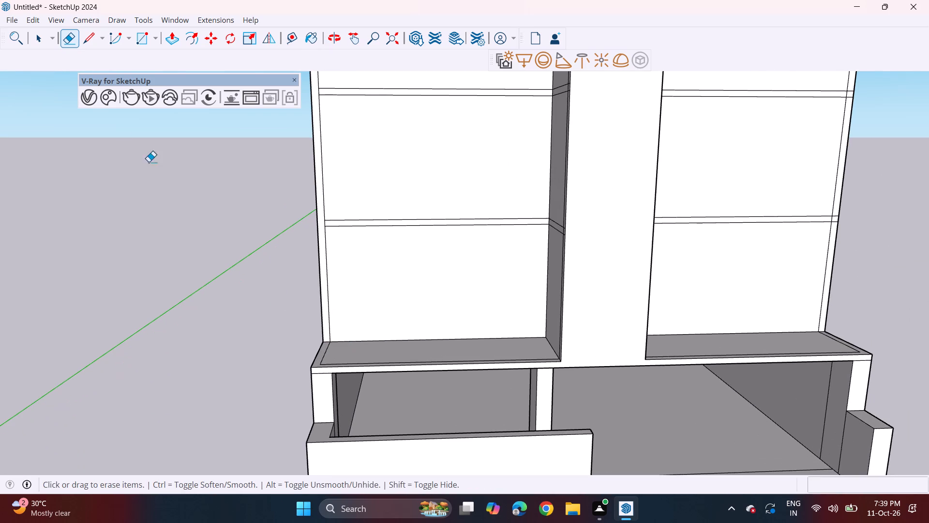
left_click(176, 41)
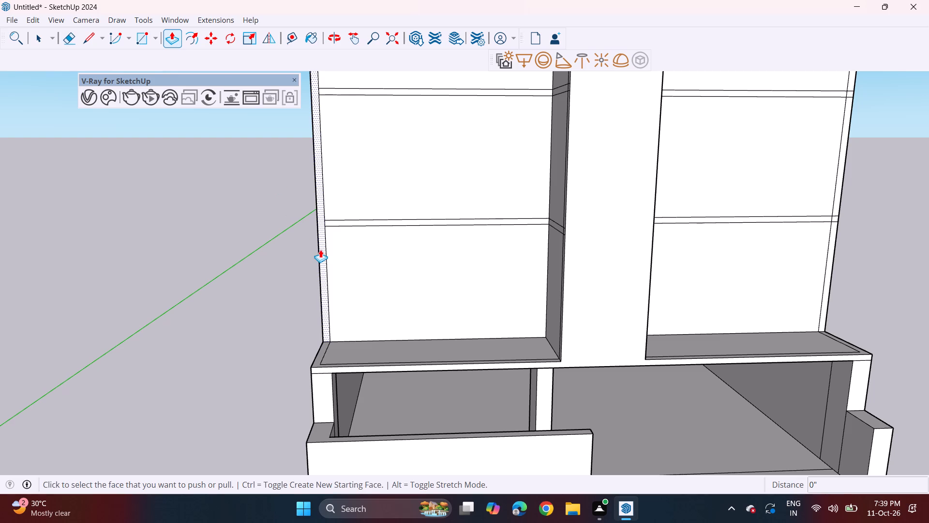
left_click(324, 264)
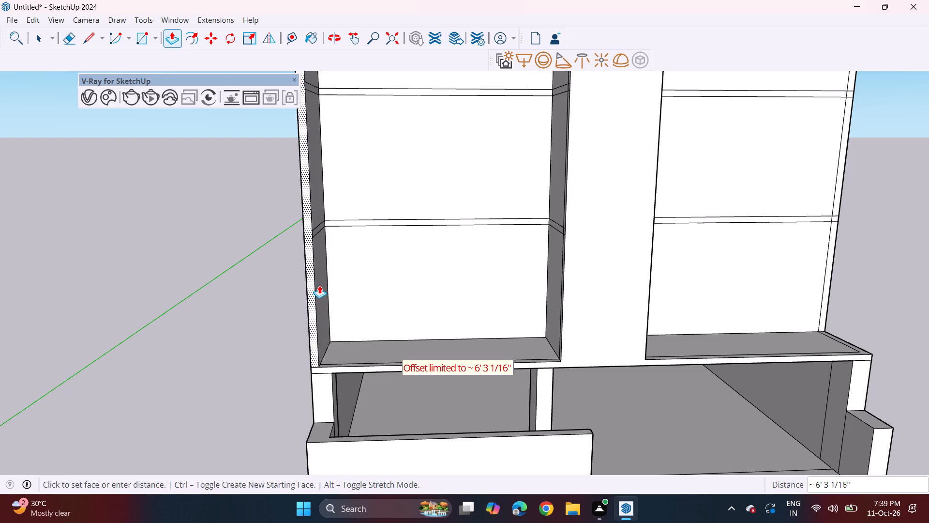
left_click(314, 454)
Draw a line about 3' 10 13/16" long across the left balcony slab's front strip, near its tower end.
middle_click_drag(284, 440, 184, 418)
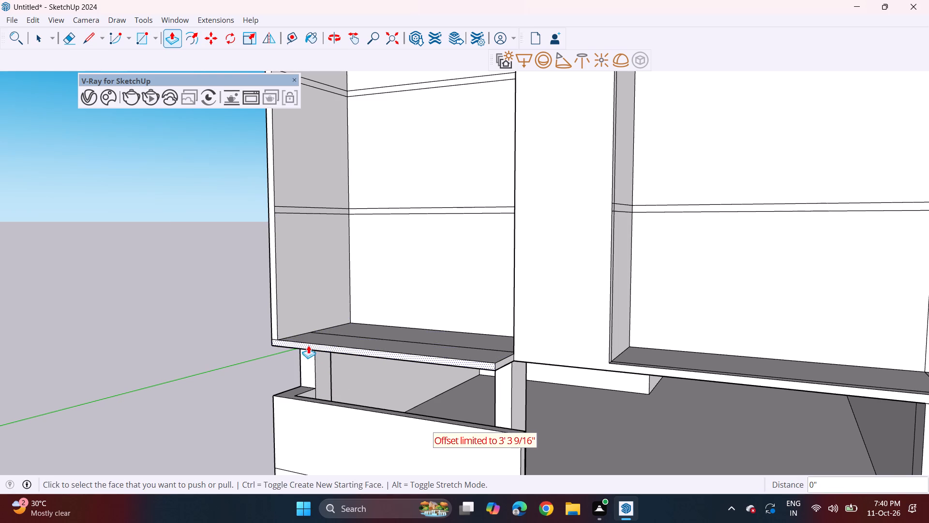
middle_click_drag(296, 340, 332, 401)
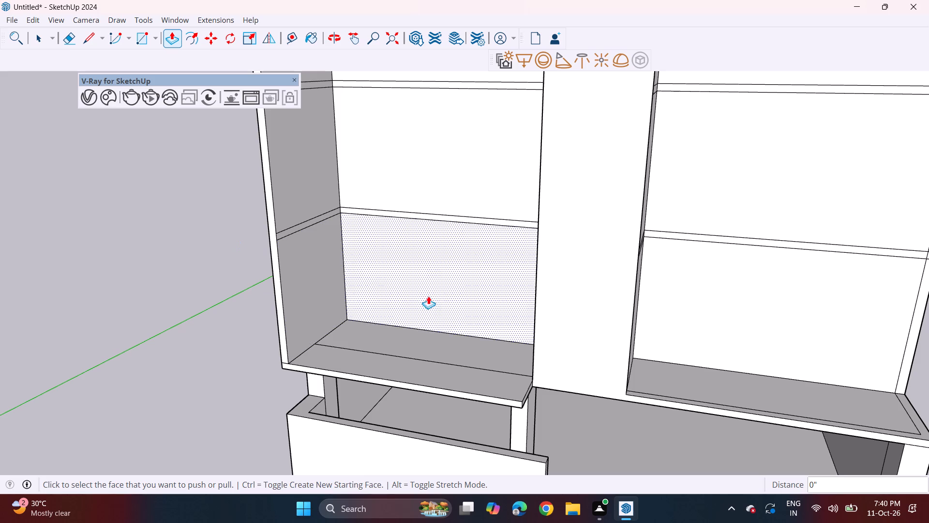
left_click_drag(81, 43, 107, 57)
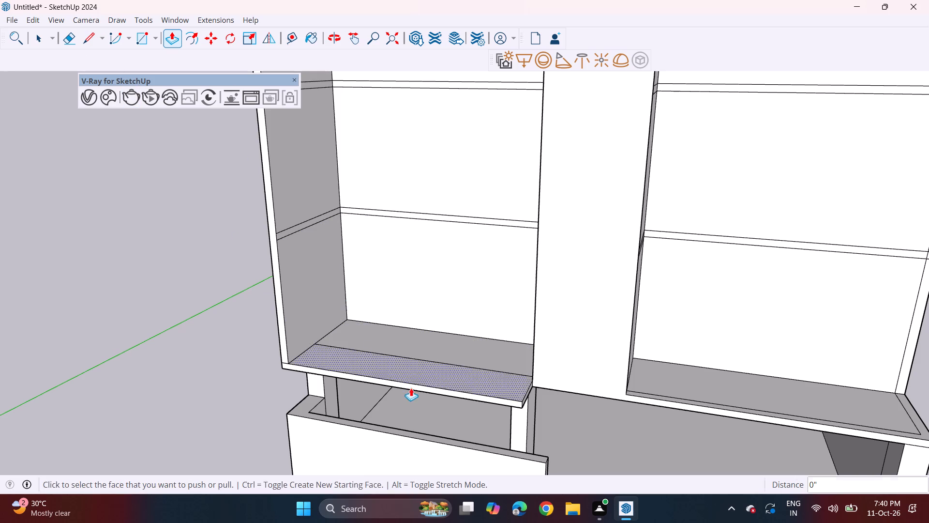
middle_click_drag(411, 388, 452, 400)
left_click(90, 42)
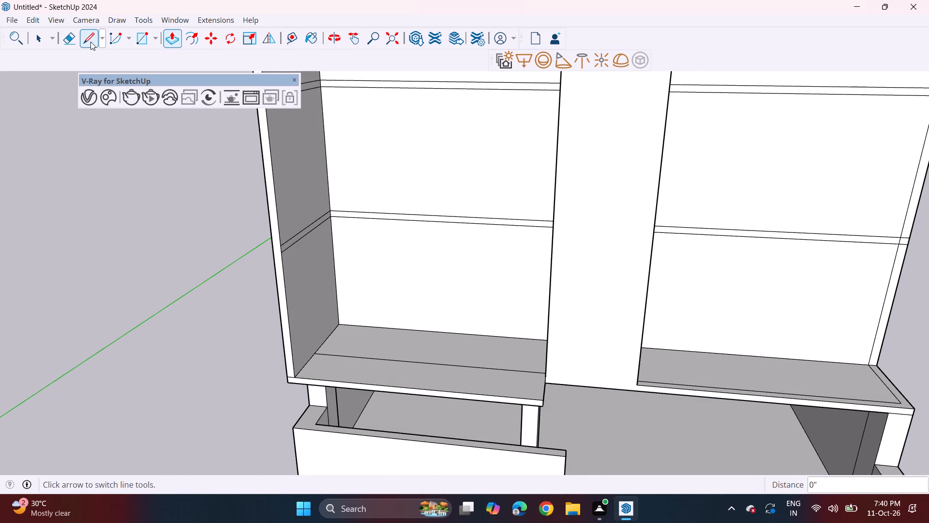
left_click(533, 374)
left_click(526, 400)
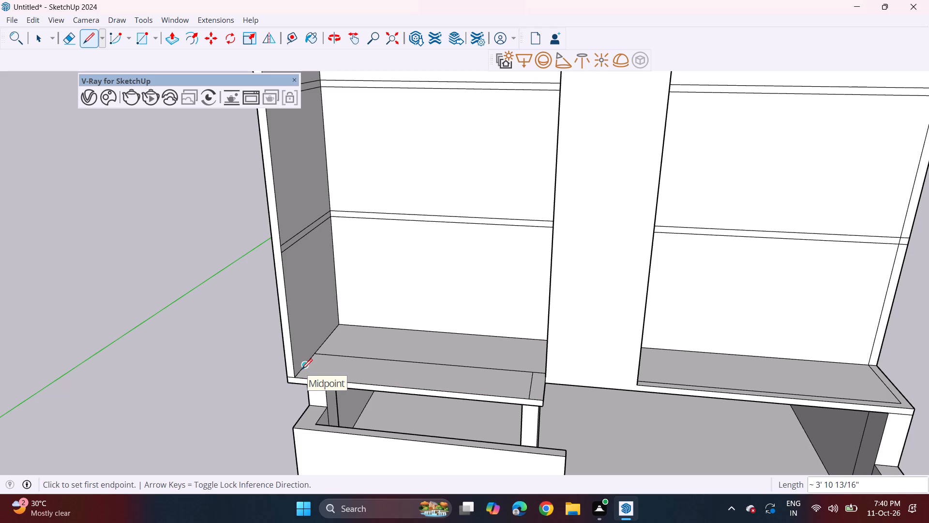
Draw two lengthwise lines about 17' 9" long on the left balcony slab's front strip, between the side wall and the short cross line.
scroll(308, 365, "up", 5)
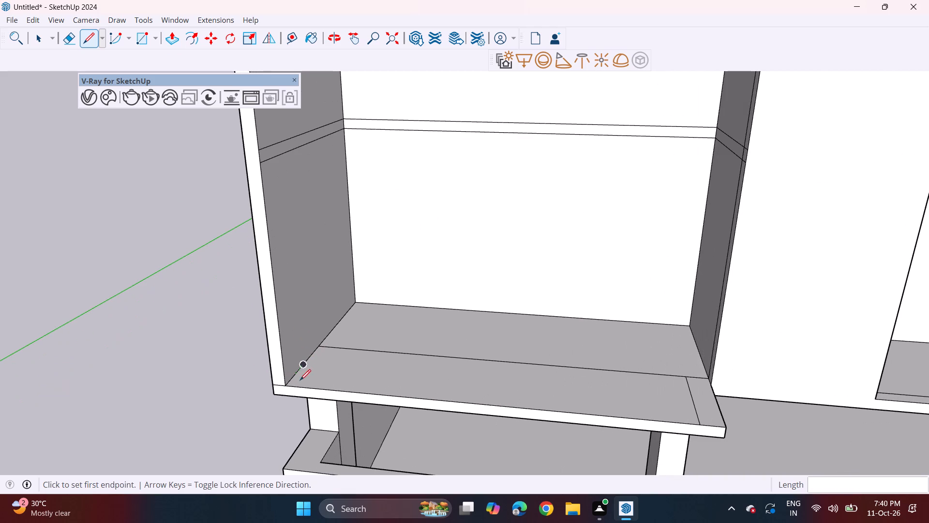
left_click_drag(291, 375, 299, 378)
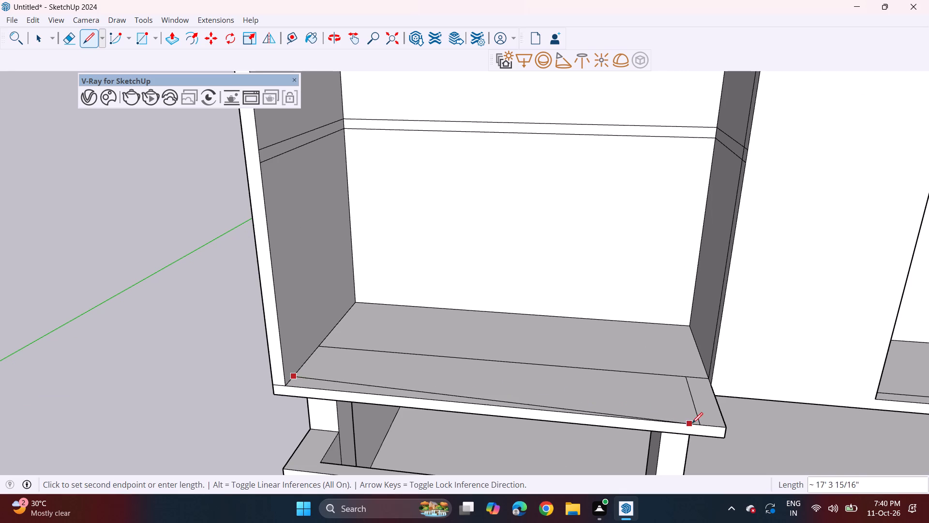
left_click(696, 417)
left_click(693, 397)
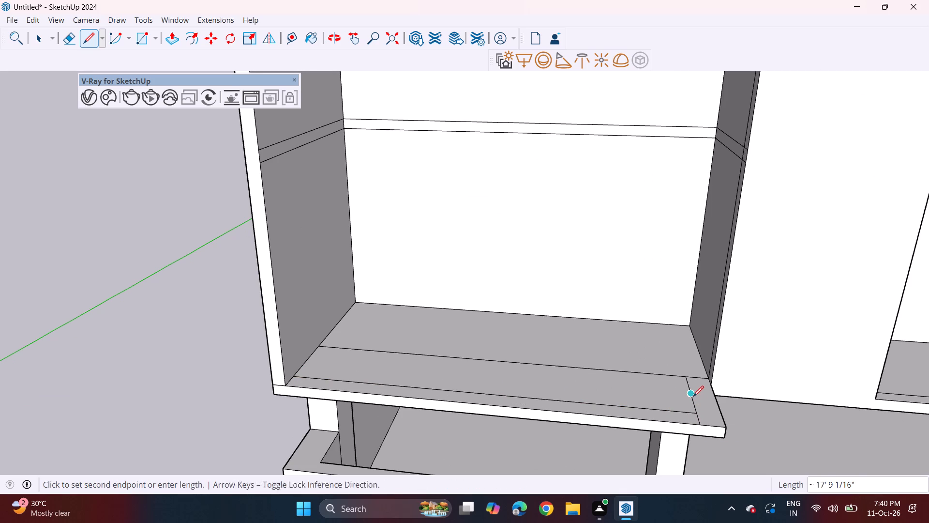
left_click(310, 360)
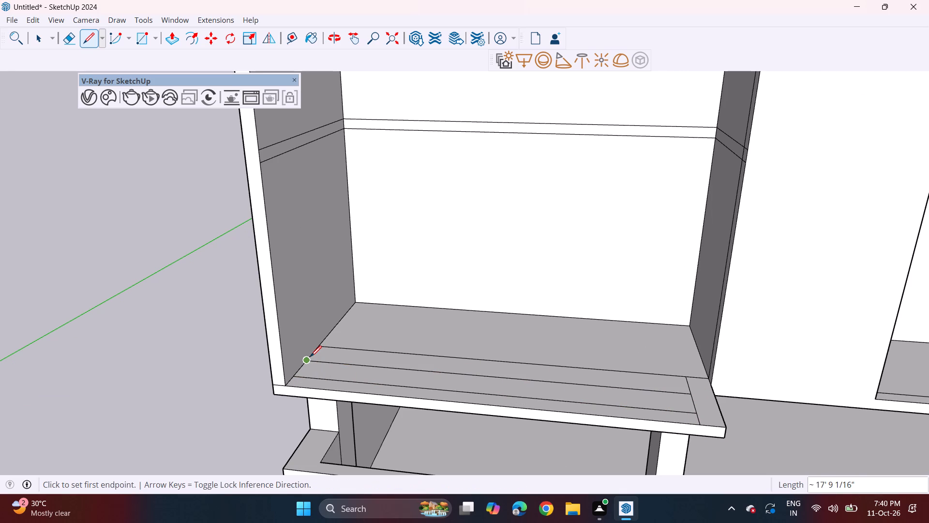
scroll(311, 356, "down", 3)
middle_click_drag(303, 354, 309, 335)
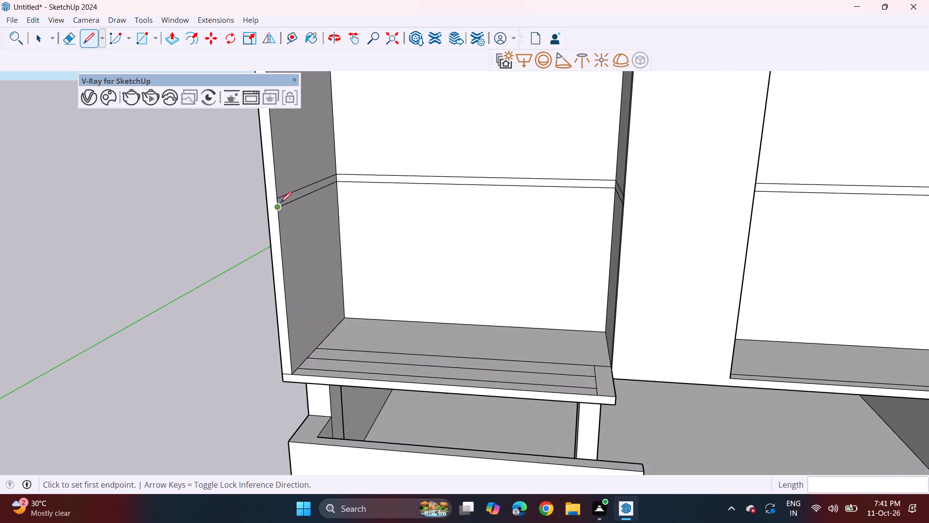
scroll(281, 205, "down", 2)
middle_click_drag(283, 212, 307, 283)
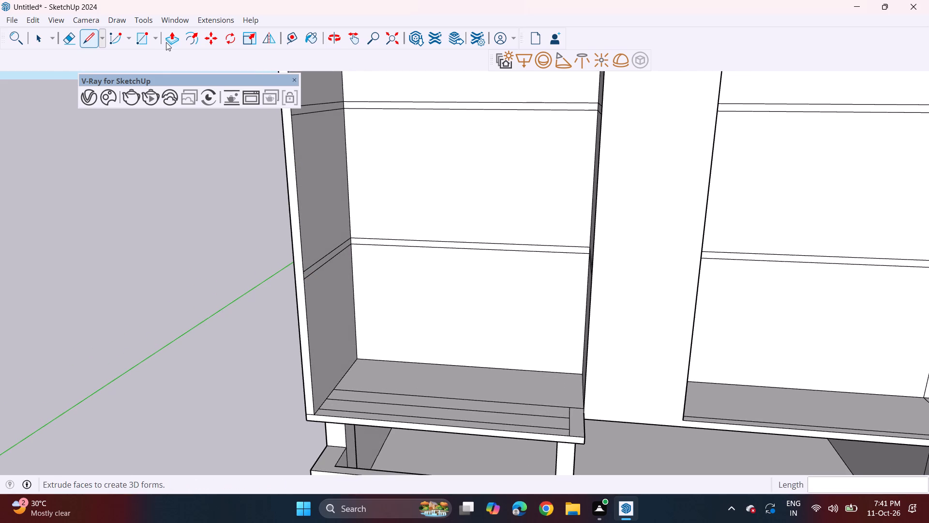
Erase the storey-band edges running across the inner face of the left balcony's side wall.
left_click_drag(68, 37, 71, 42)
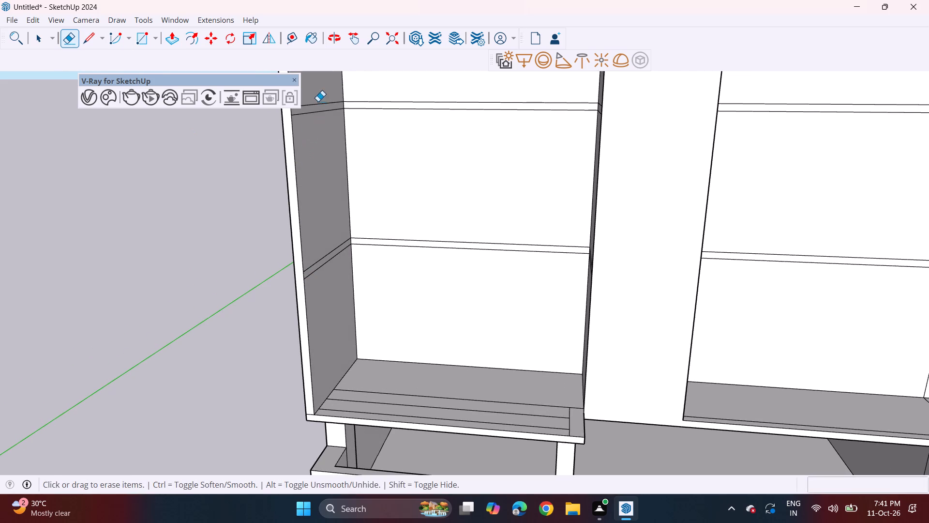
left_click_drag(318, 101, 337, 282)
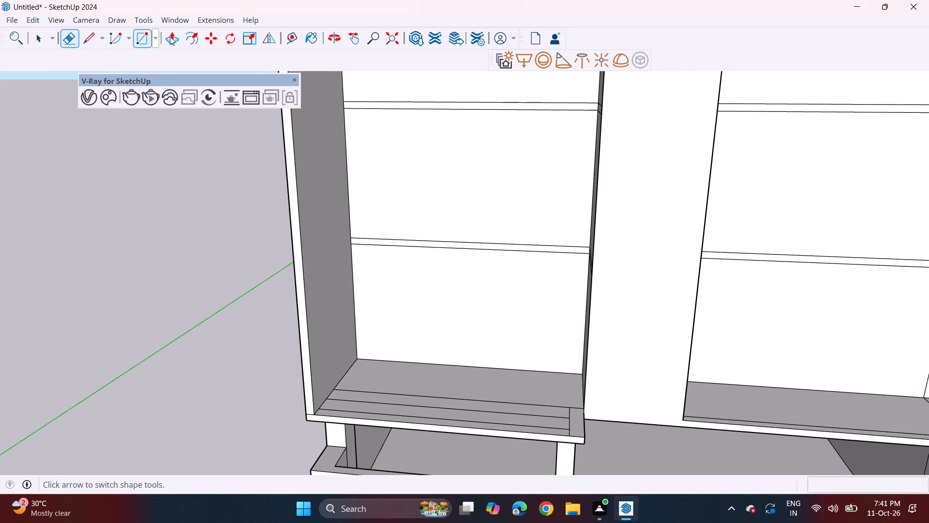
Thicken the left balcony's side wall by pulling its inner face about 9 13/16" towards the balcony.
left_click(168, 44)
left_click(322, 357)
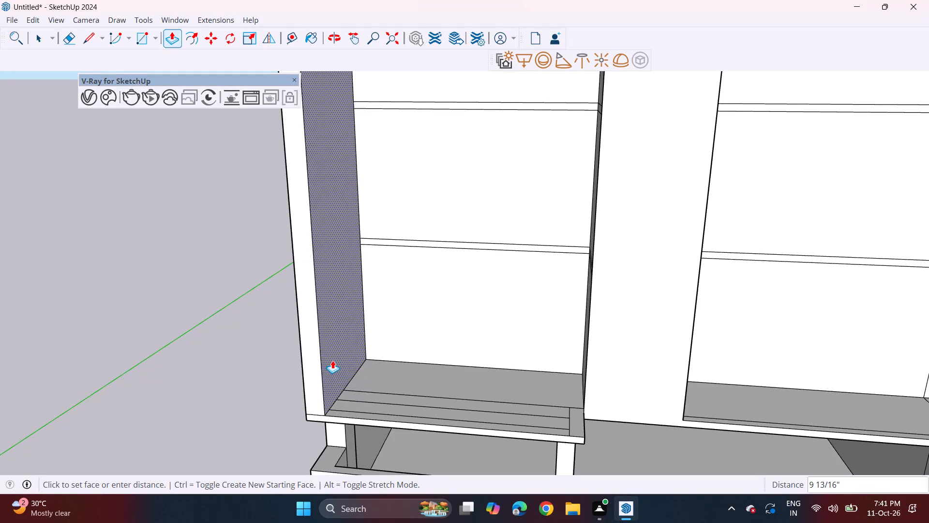
left_click(332, 360)
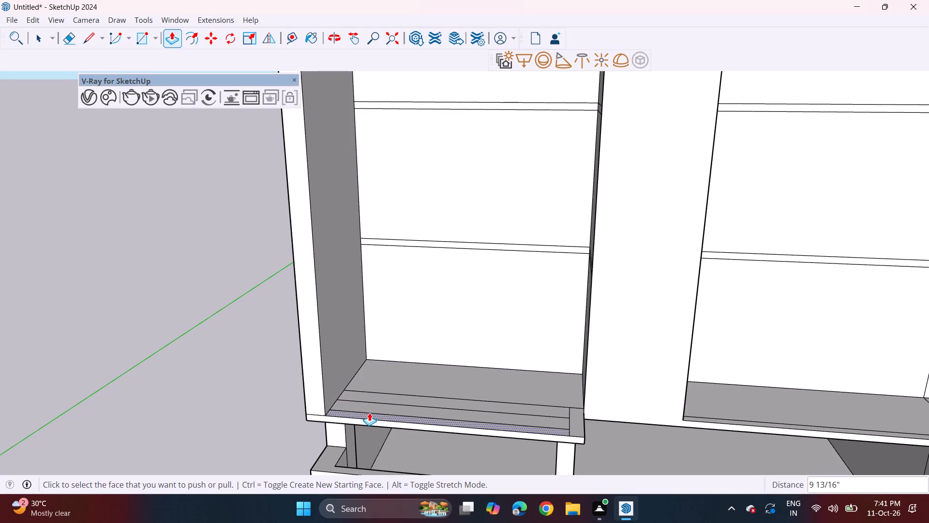
Raise the middle strip of the left balcony slab about 1' 1 9/16" and the outer front strip about 5 15/16".
left_click(371, 408)
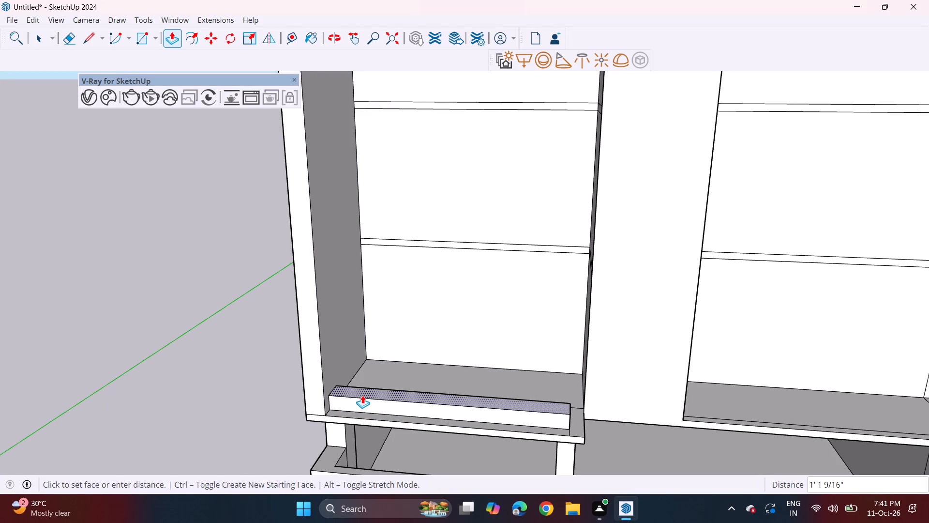
double_click(362, 395)
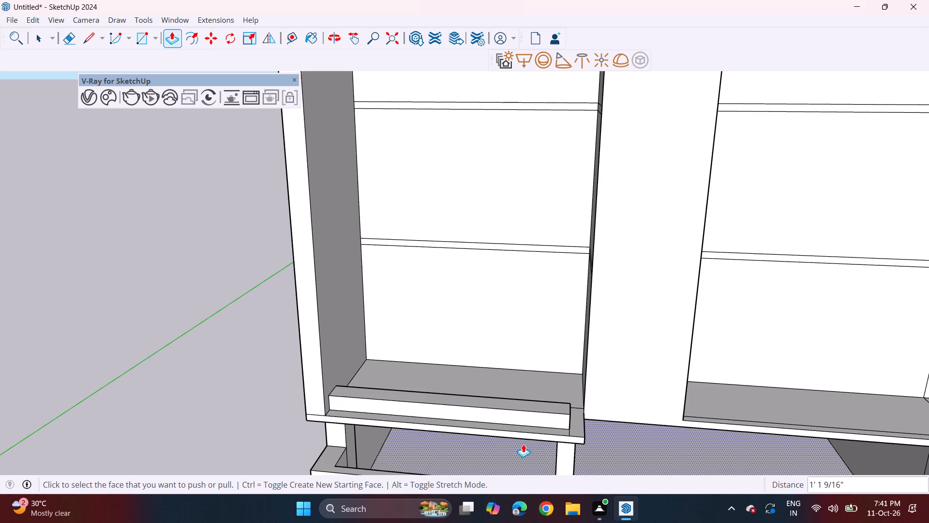
scroll(497, 431, "up", 1)
left_click(498, 426)
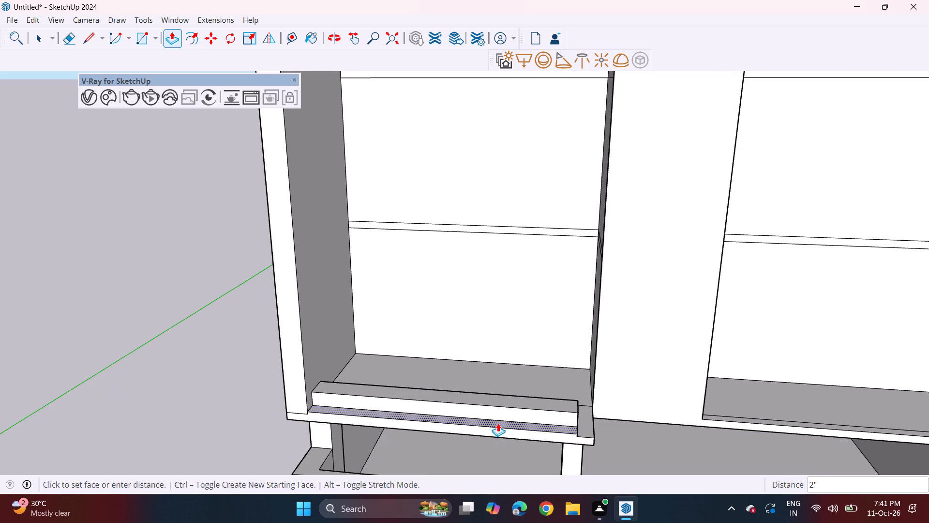
left_click(495, 418)
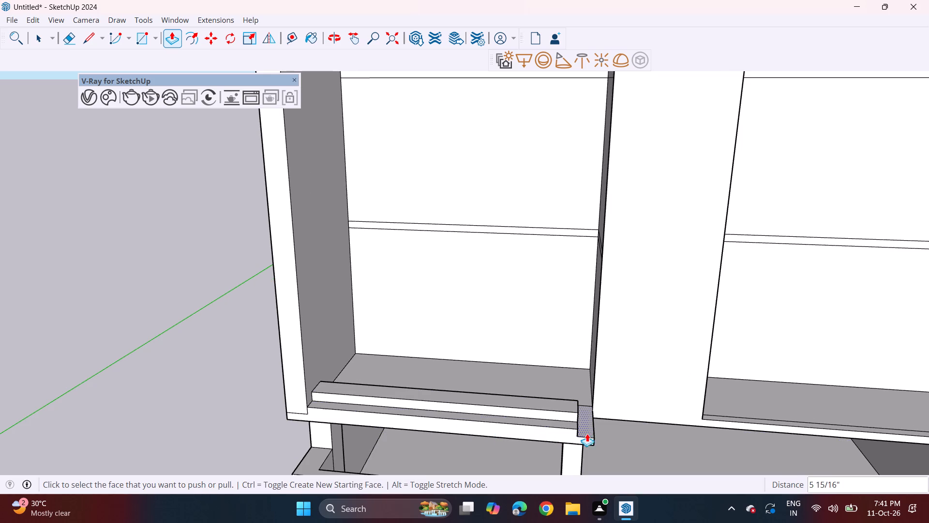
Extrude the small end face beside the tower upward about 4' 10 5/16" to form the left balcony's end post.
left_click(584, 432)
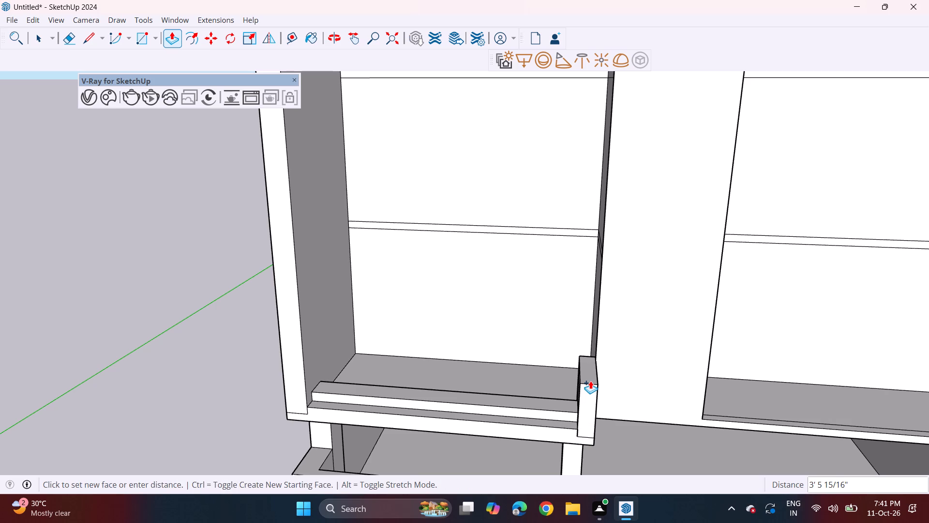
middle_click_drag(590, 381, 586, 308)
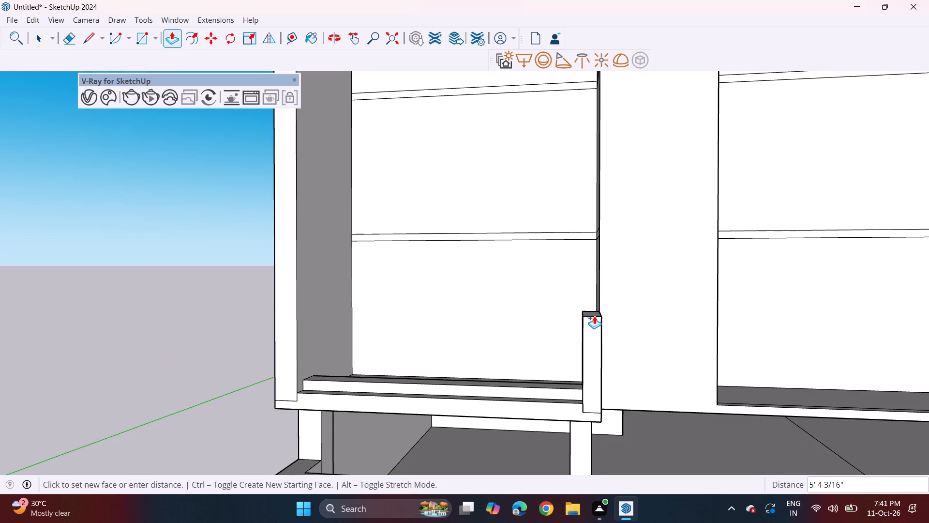
left_click(593, 325)
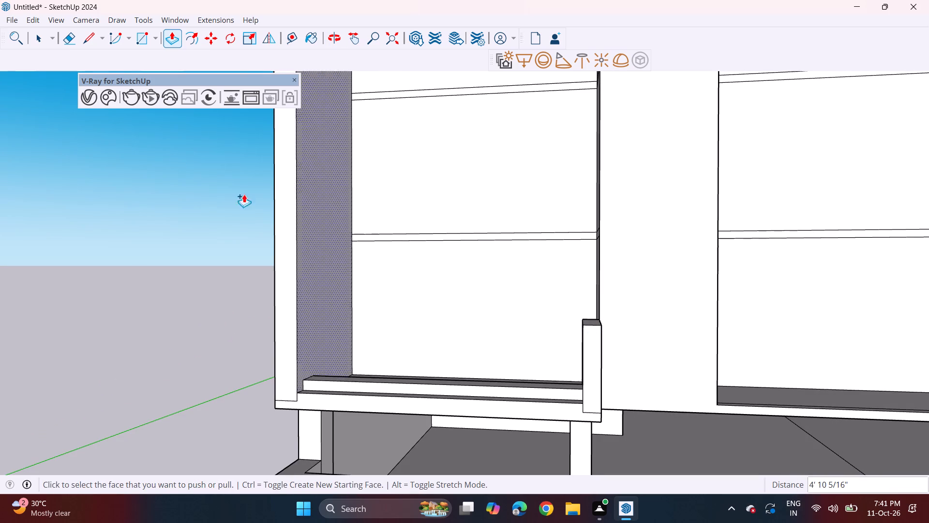
Erase the short edges on the left balcony's front where the slab meets the side wall, front strip and end post.
left_click_drag(69, 39, 72, 44)
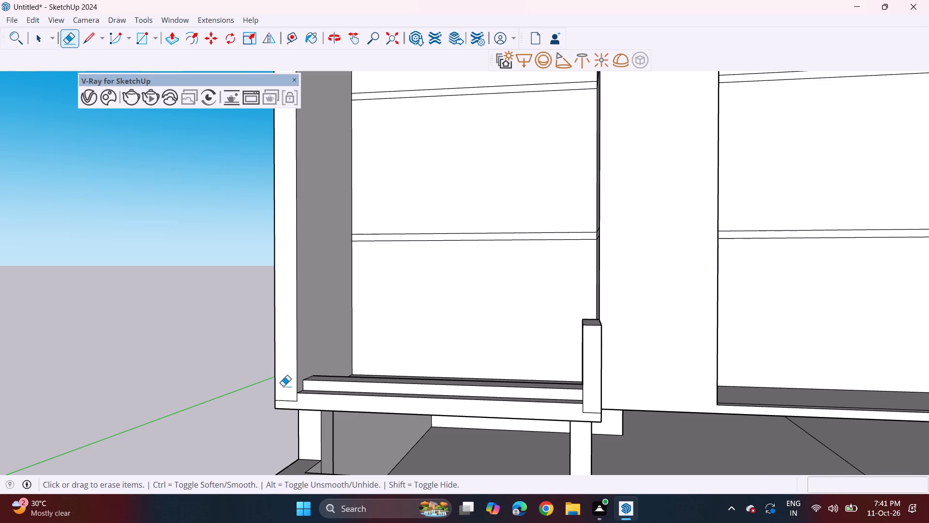
left_click(288, 400)
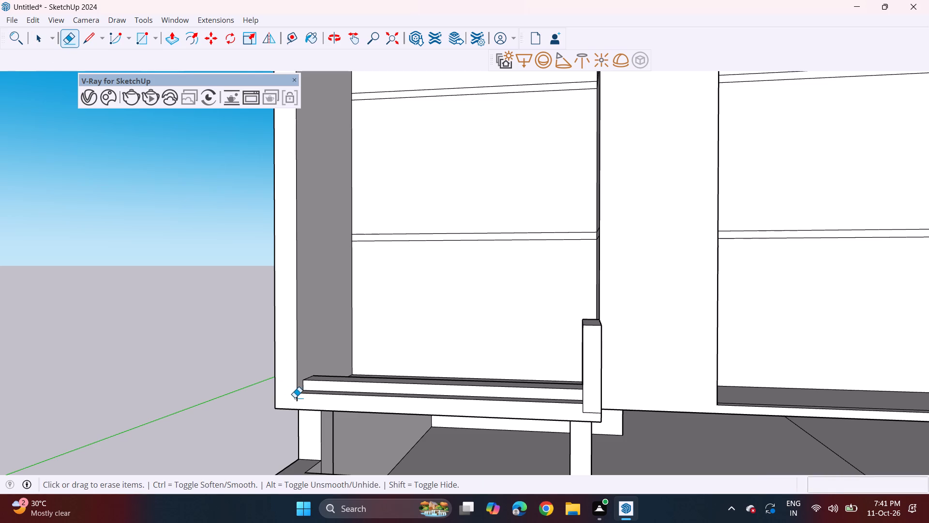
left_click(295, 398)
left_click(582, 408)
left_click(588, 412)
Draw a lengthwise line about 17' 9 1/2" long on the left balcony's underside, ending at its corner beside the tower.
middle_click_drag(462, 400, 477, 387)
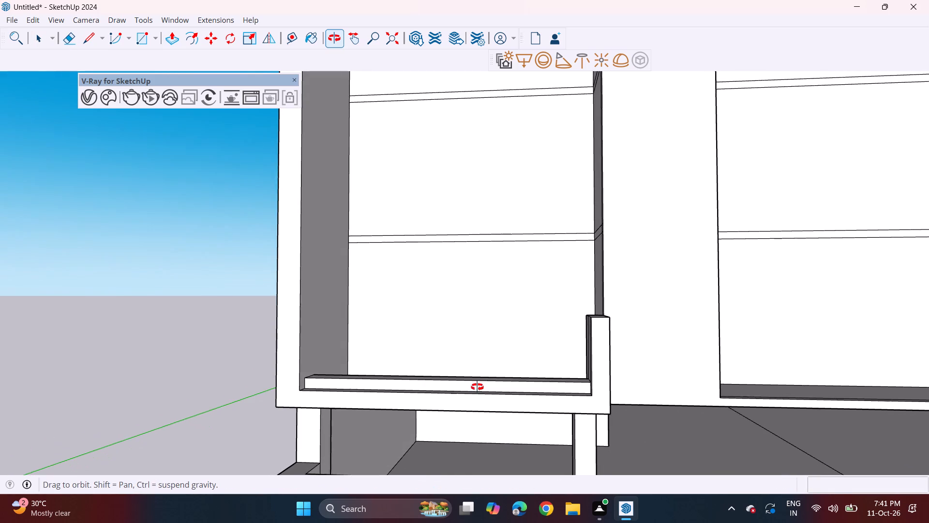
middle_click_drag(477, 387, 478, 390)
middle_click_drag(418, 379, 427, 412)
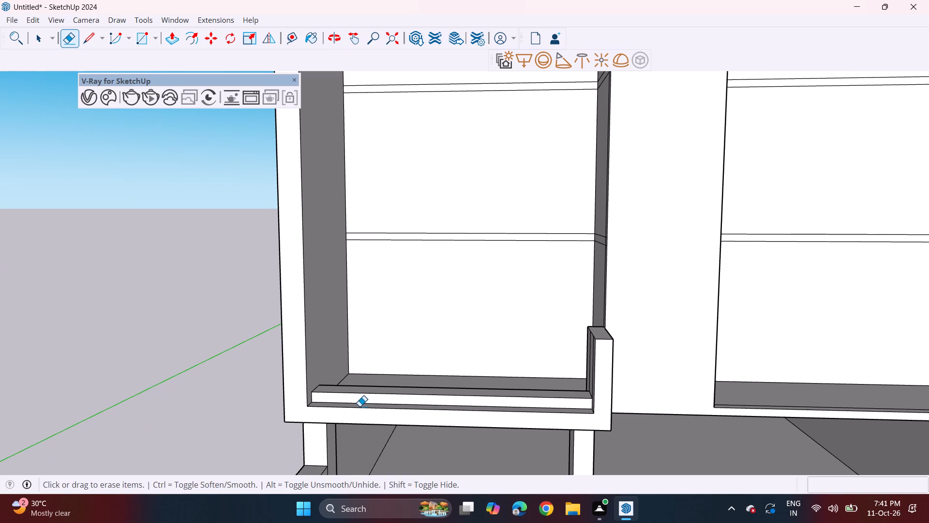
scroll(353, 394, "up", 2)
middle_click_drag(349, 372, 350, 282)
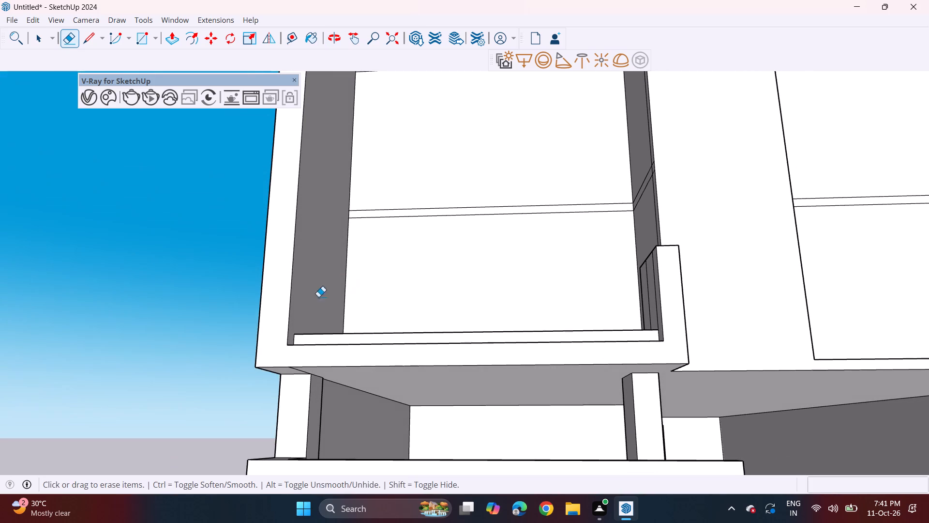
left_click(90, 42)
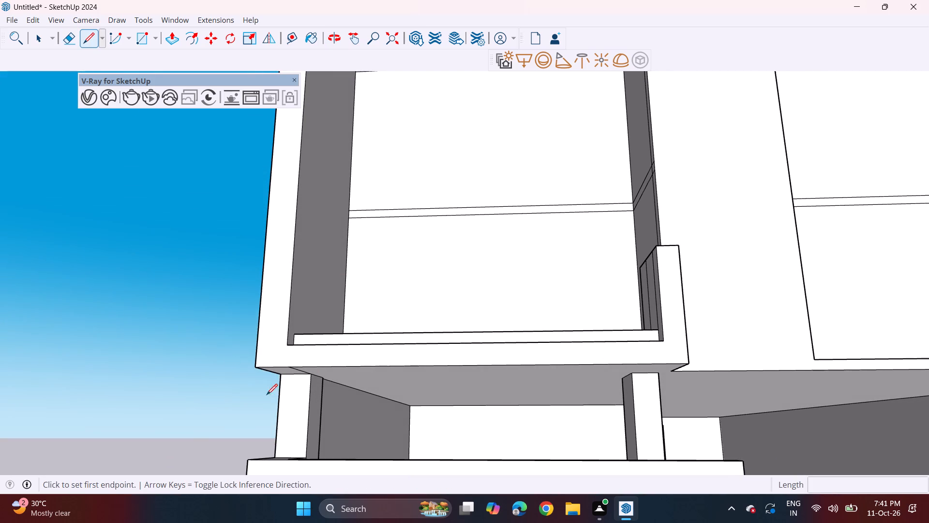
left_click(314, 375)
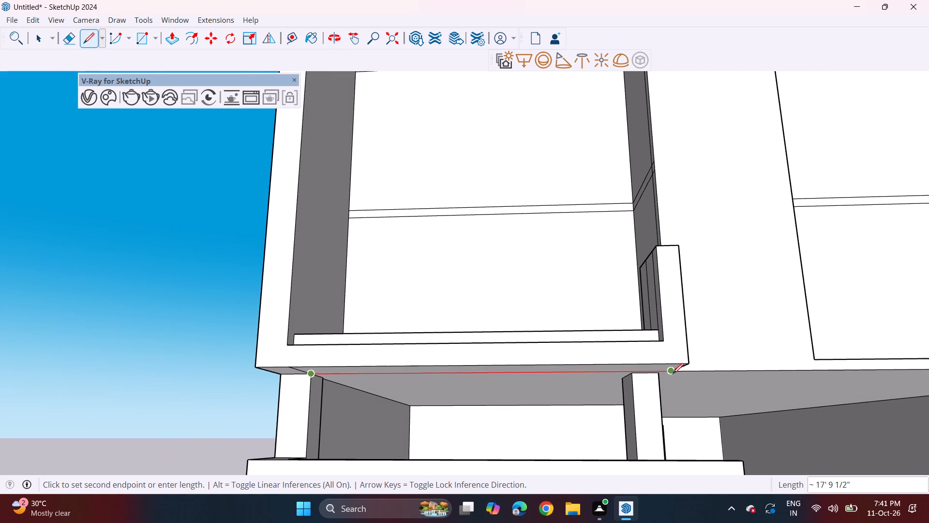
left_click(673, 374)
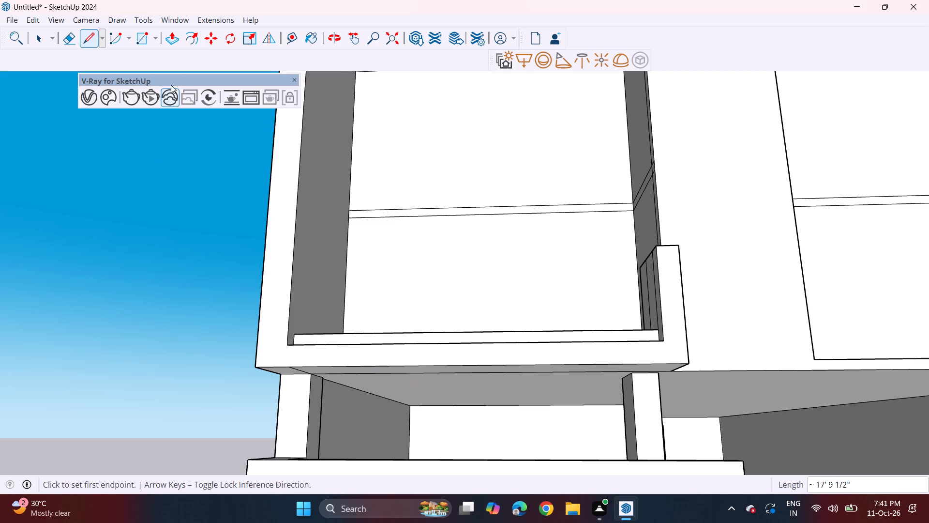
Erase the short edge dividing the left balcony's underside strip beneath the side wall.
left_click_drag(65, 36, 68, 42)
scroll(292, 380, "up", 1)
middle_click_drag(302, 372, 302, 347)
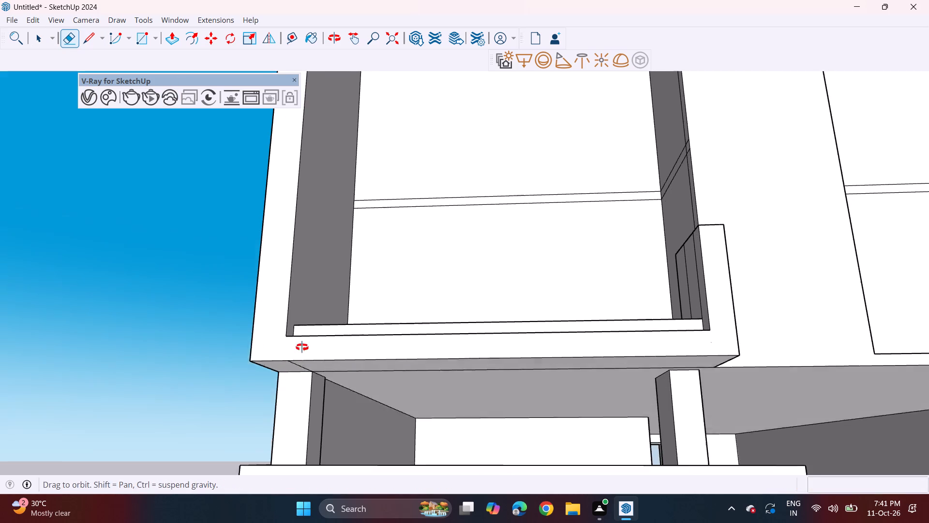
middle_click_drag(302, 347, 302, 324)
left_click(296, 352)
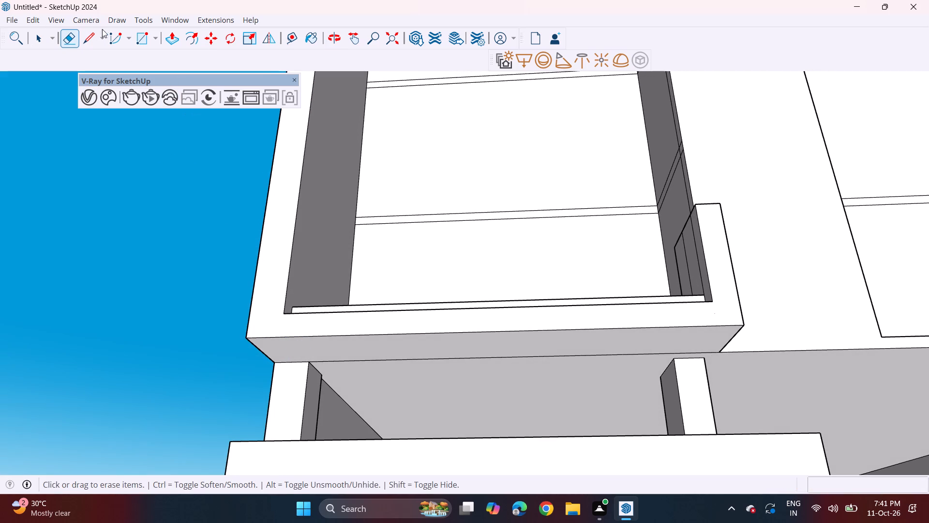
Extrude the left balcony's front underside strip downward by about 2 7/16" and a further 5 7/8".
left_click(167, 39)
left_click_drag(320, 344, 321, 351)
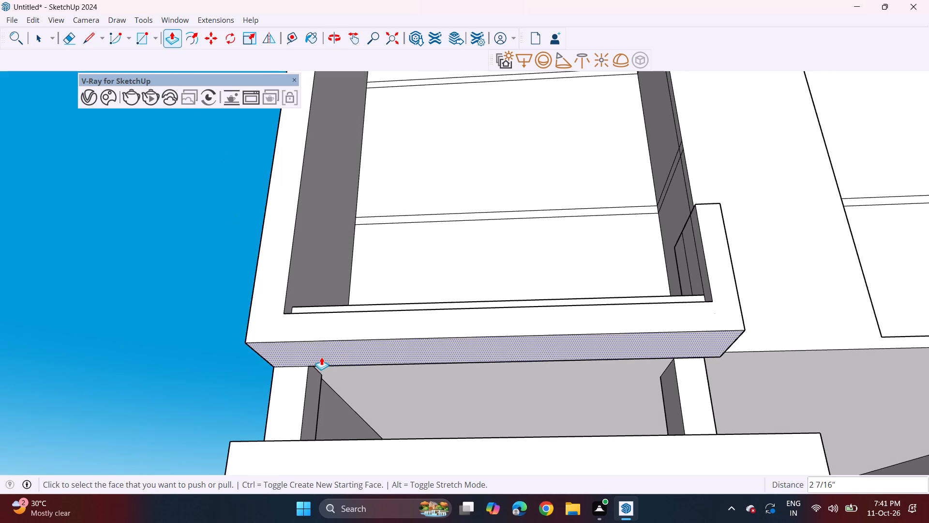
left_click(318, 364)
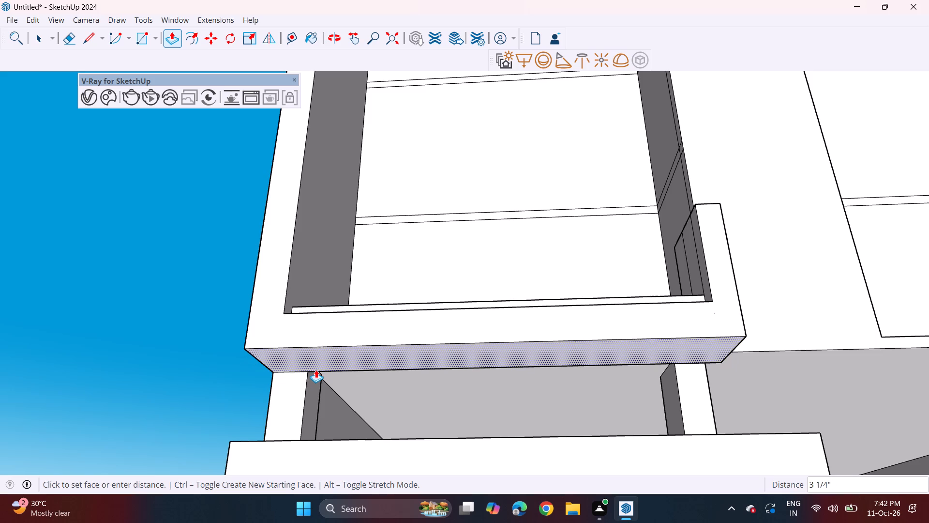
left_click(313, 375)
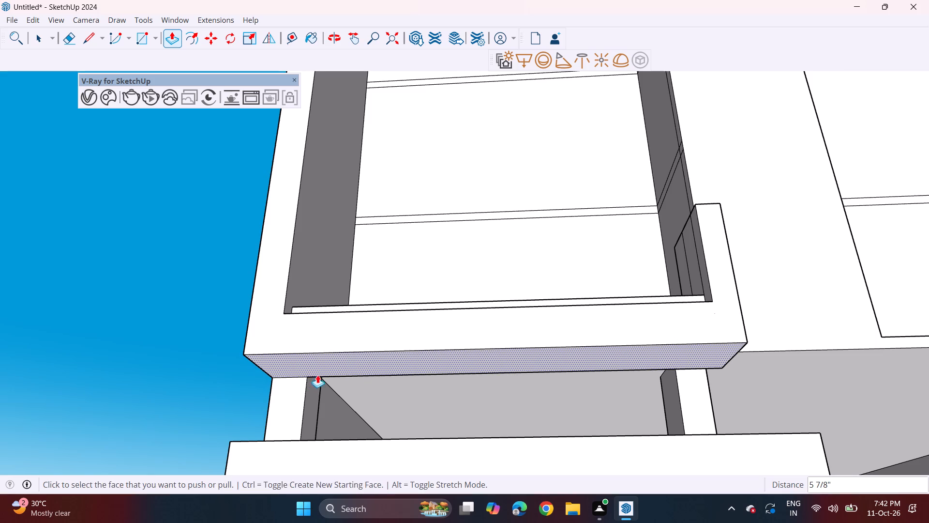
Raise the top of the left balcony's low parapet by a further 6 1/2" or so.
middle_click_drag(397, 351, 381, 432)
scroll(400, 376, "down", 3)
middle_click_drag(390, 357, 285, 346, "shift")
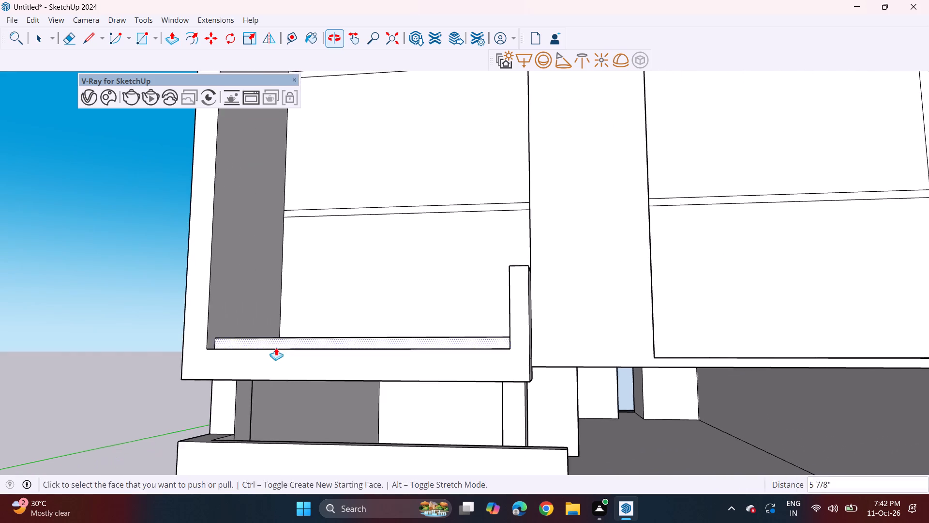
middle_click_drag(270, 350, 298, 462)
scroll(335, 374, "up", 2)
left_click(342, 374)
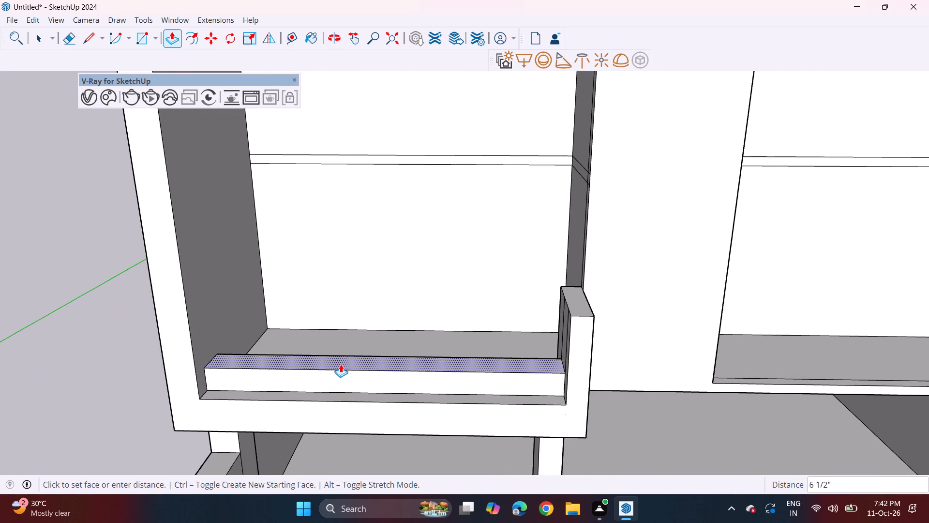
left_click(341, 364)
Thicken the left balcony's end post by pulling its inner side faces about 4 15/16" towards the balcony opening.
middle_click_drag(382, 383, 375, 346)
scroll(386, 351, "down", 1)
middle_click_drag(393, 363, 395, 316)
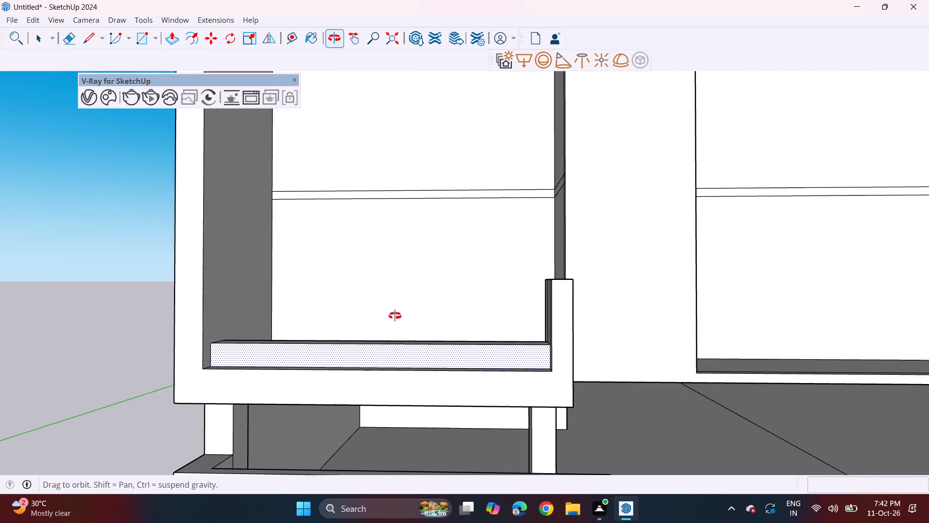
middle_click_drag(395, 316, 394, 315)
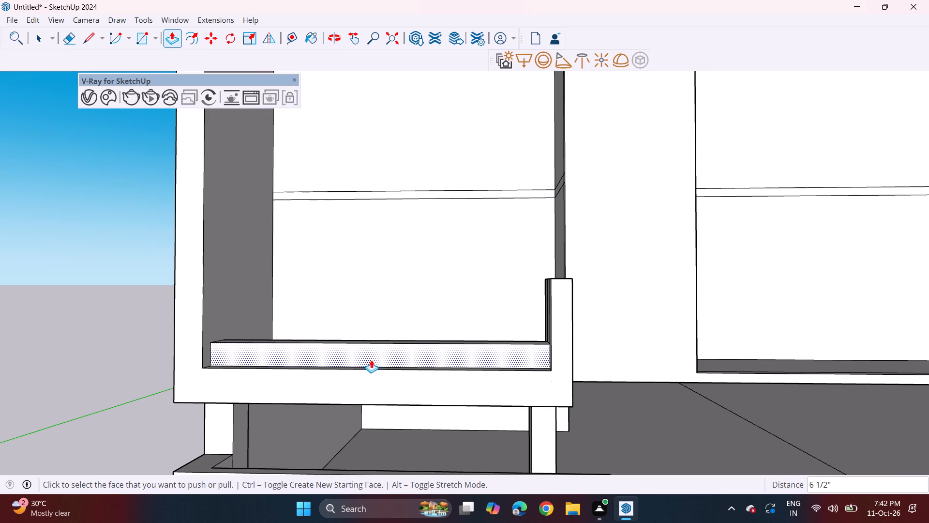
middle_click_drag(430, 368, 341, 386)
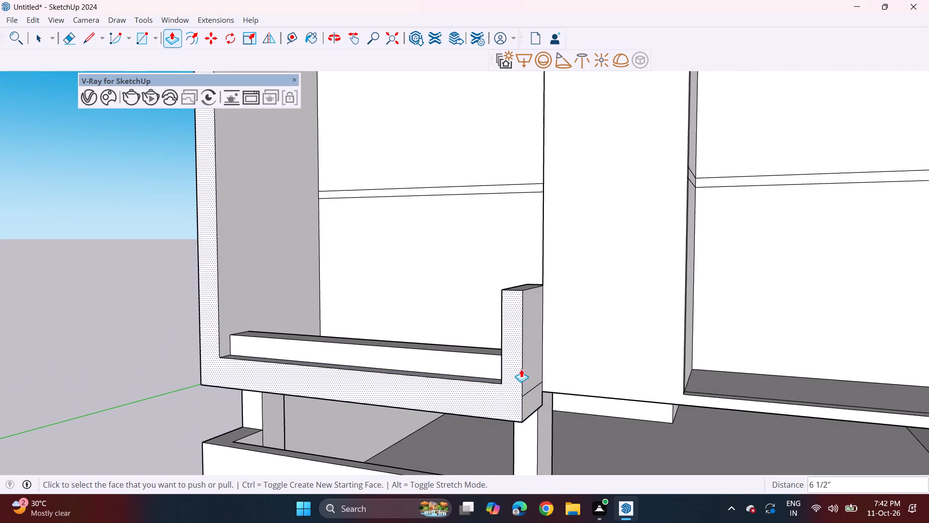
middle_click_drag(476, 382, 681, 391)
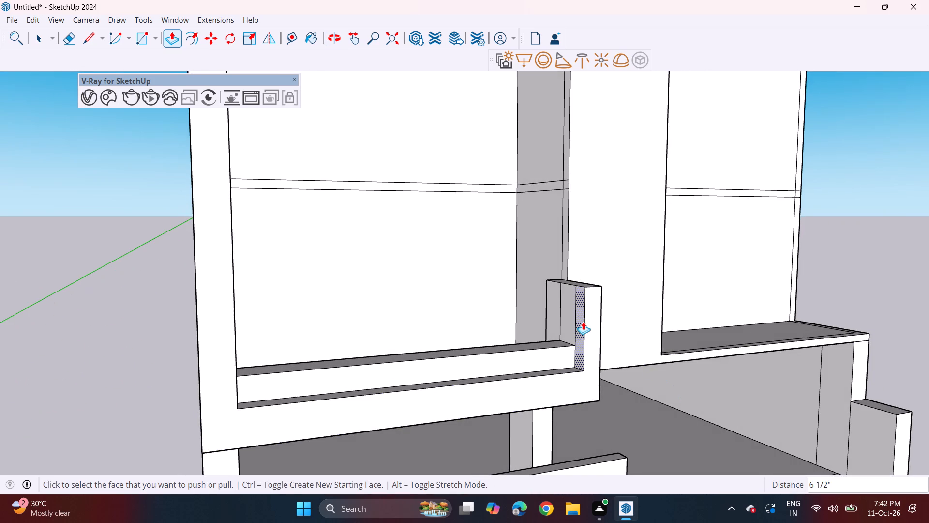
left_click(580, 323)
left_click(581, 328)
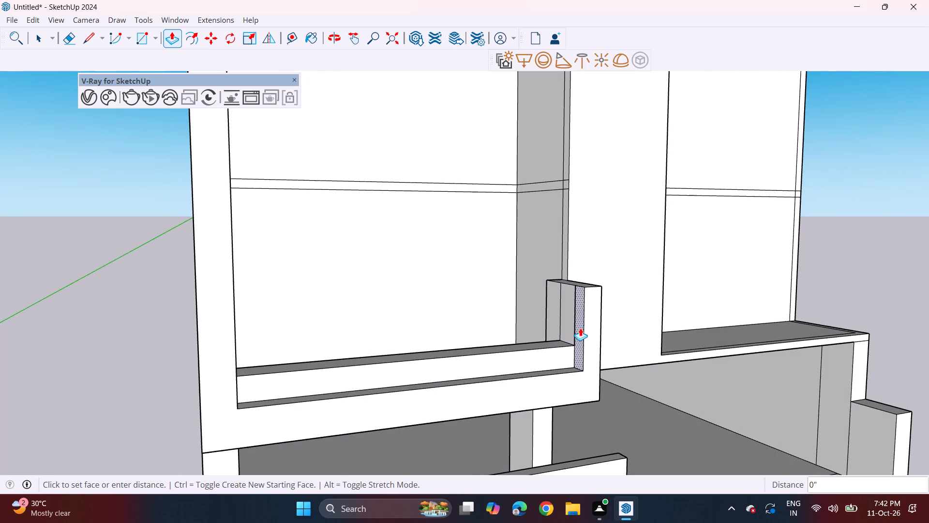
left_click(574, 329)
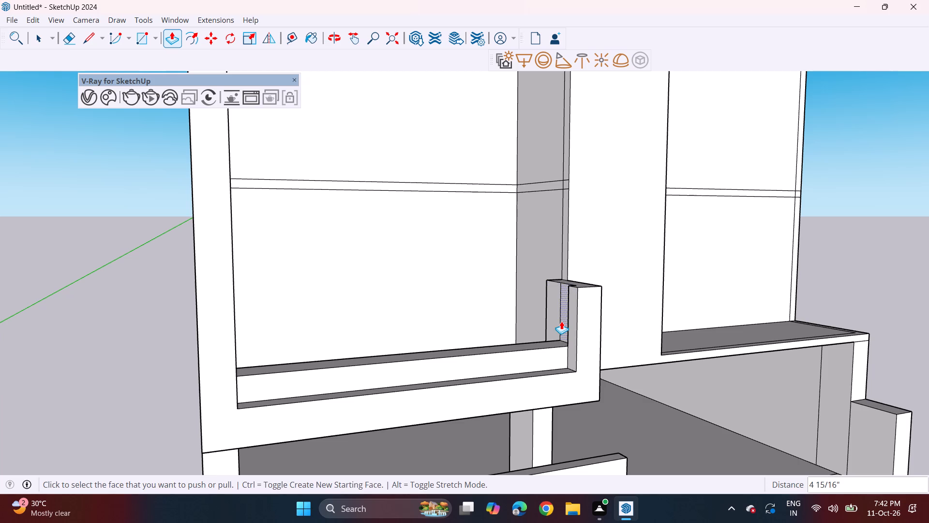
double_click(561, 321)
double_click(551, 313)
middle_click_drag(564, 335, 489, 321)
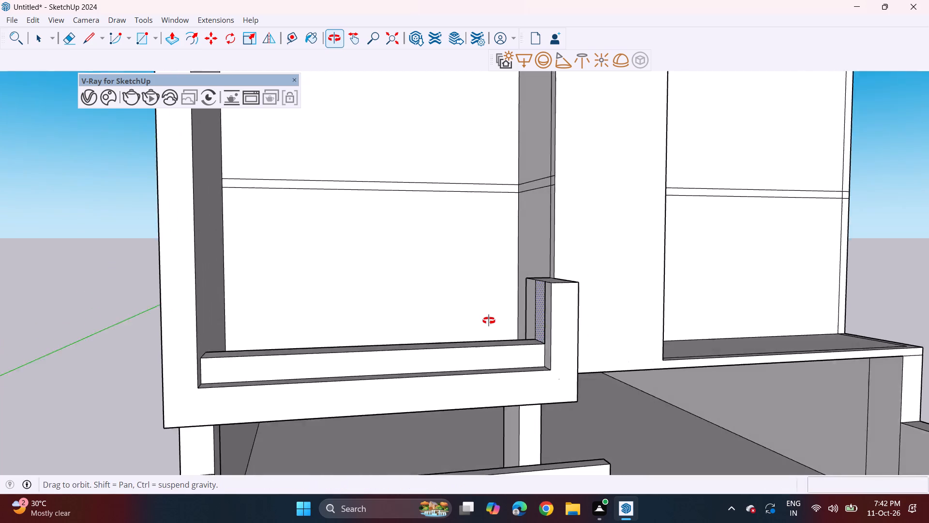
middle_click_drag(489, 321, 446, 319)
scroll(399, 302, "down", 5)
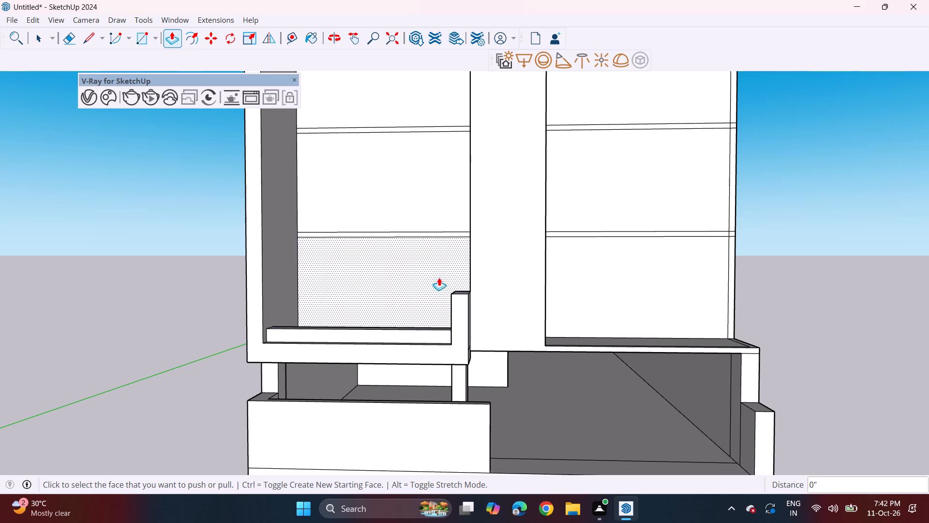
Extrude the floor band above the left balcony outward to the frame's front, by about 5' 7 13/16", 7 1/4" and 3' 3 9/16" in turn.
middle_click_drag(464, 252, 486, 253)
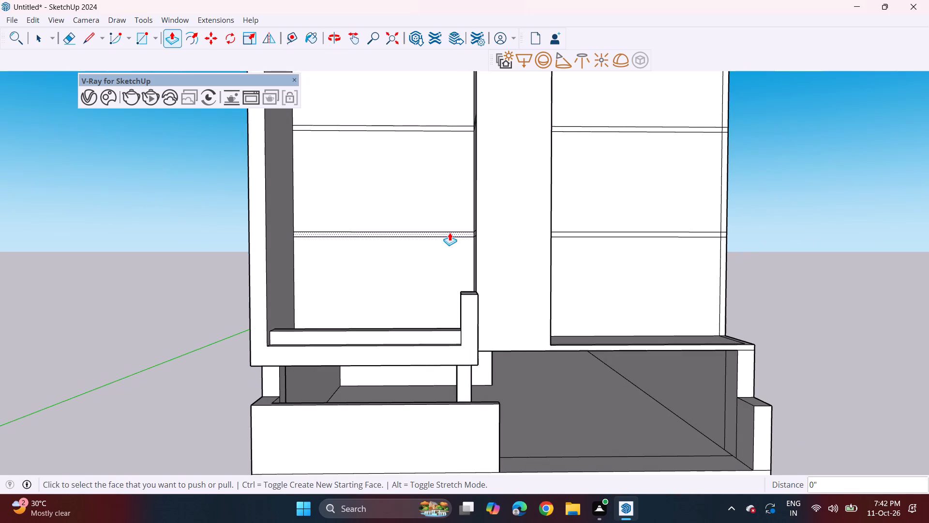
left_click(450, 232)
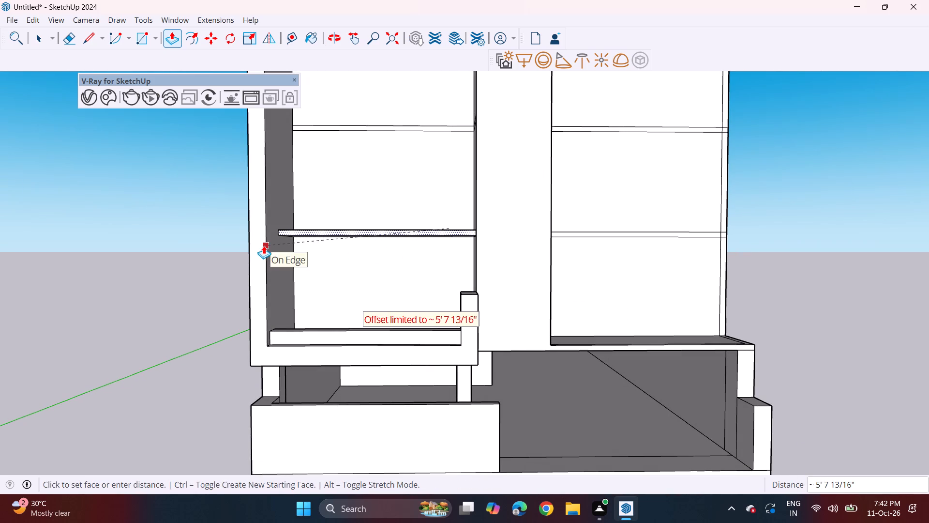
left_click(264, 246)
left_click_drag(321, 233, 316, 234)
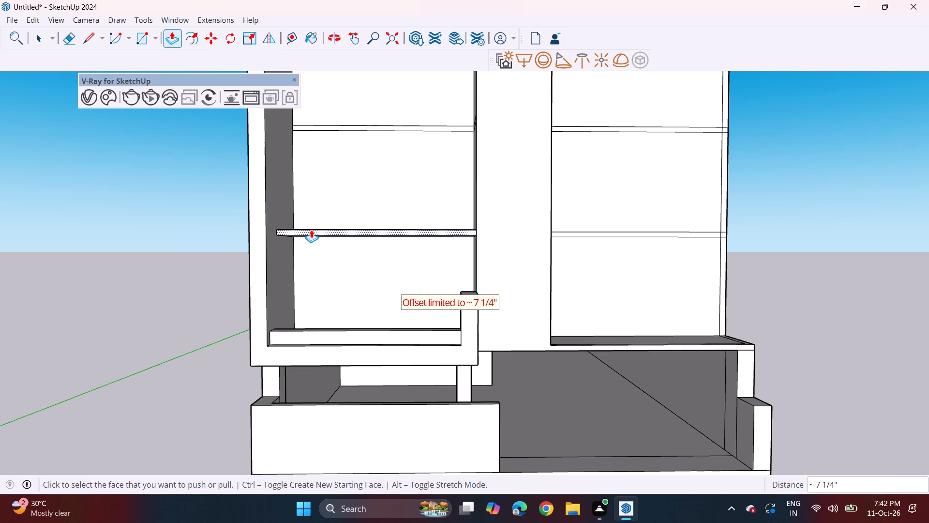
left_click(311, 230)
left_click(260, 246)
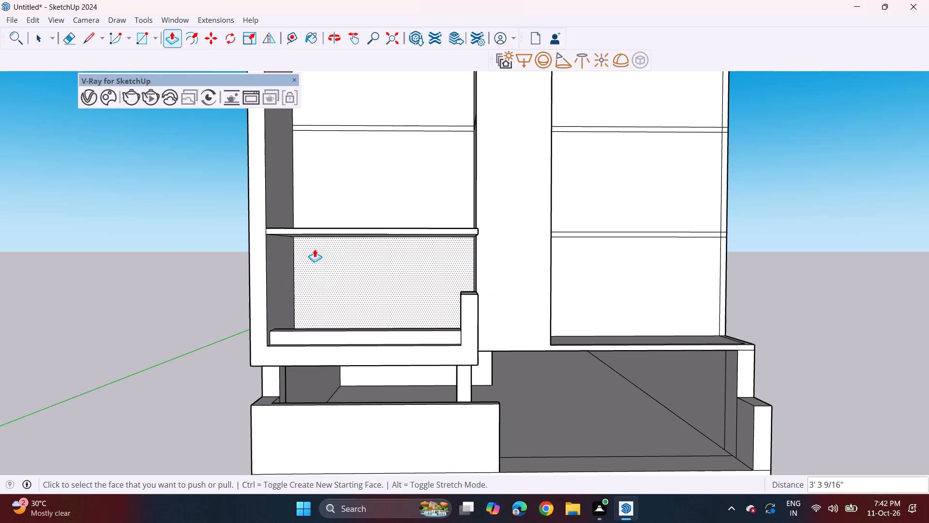
Thicken the new left balcony slab by raising its top face about 8 3/8".
middle_click_drag(287, 178, 312, 196)
scroll(330, 218, "up", 2)
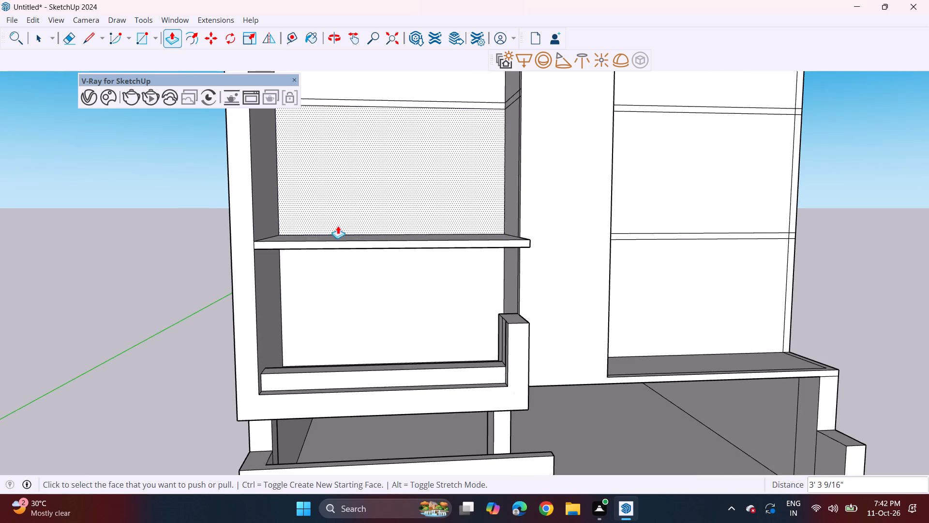
middle_click_drag(340, 227, 343, 254)
left_click(370, 252)
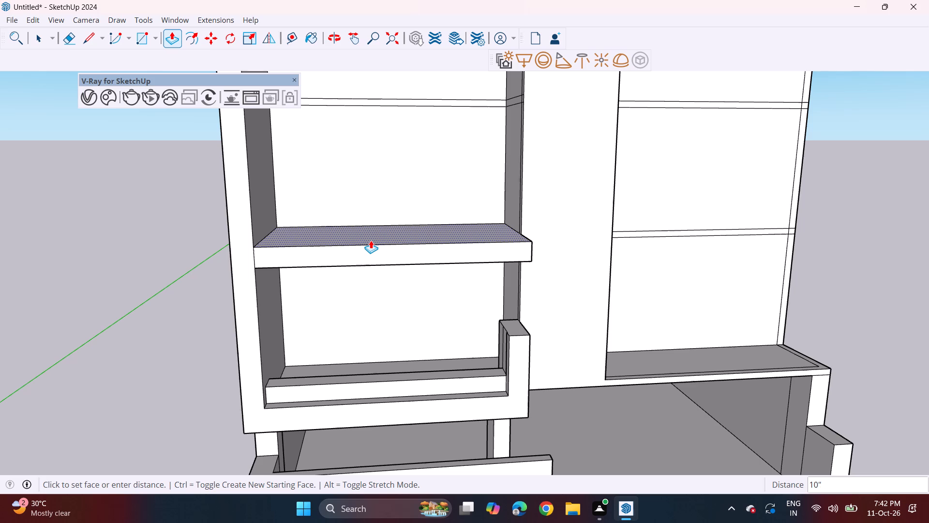
left_click(371, 242)
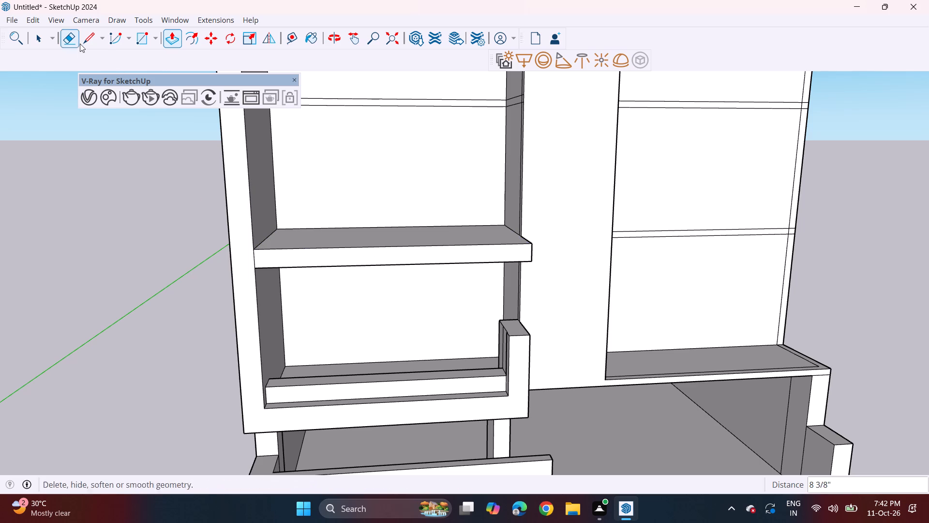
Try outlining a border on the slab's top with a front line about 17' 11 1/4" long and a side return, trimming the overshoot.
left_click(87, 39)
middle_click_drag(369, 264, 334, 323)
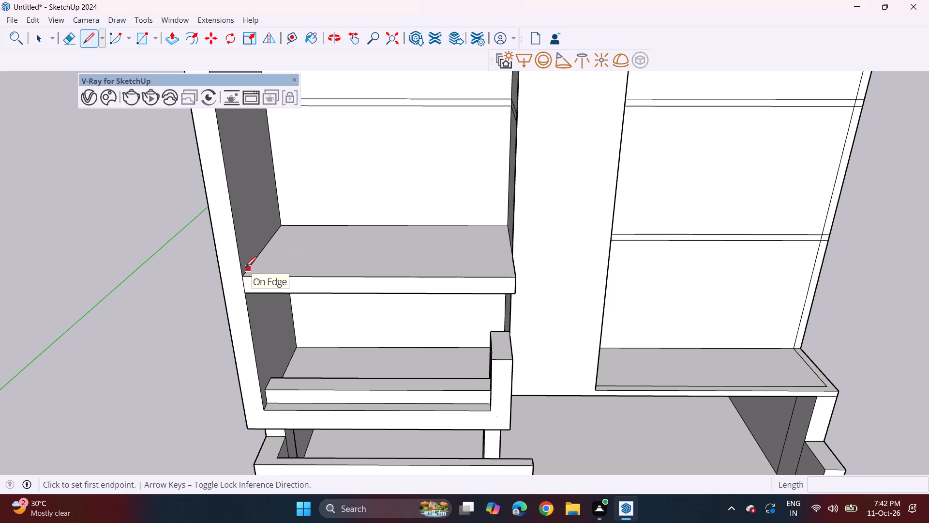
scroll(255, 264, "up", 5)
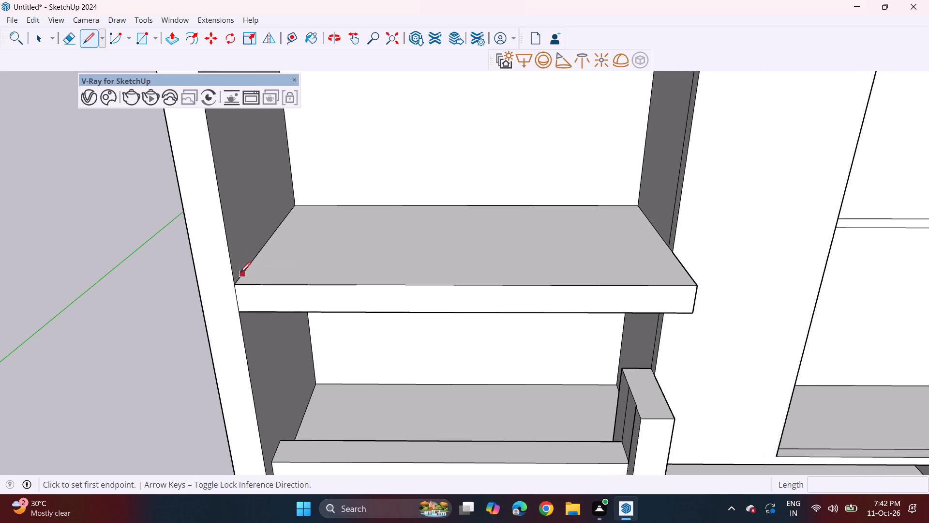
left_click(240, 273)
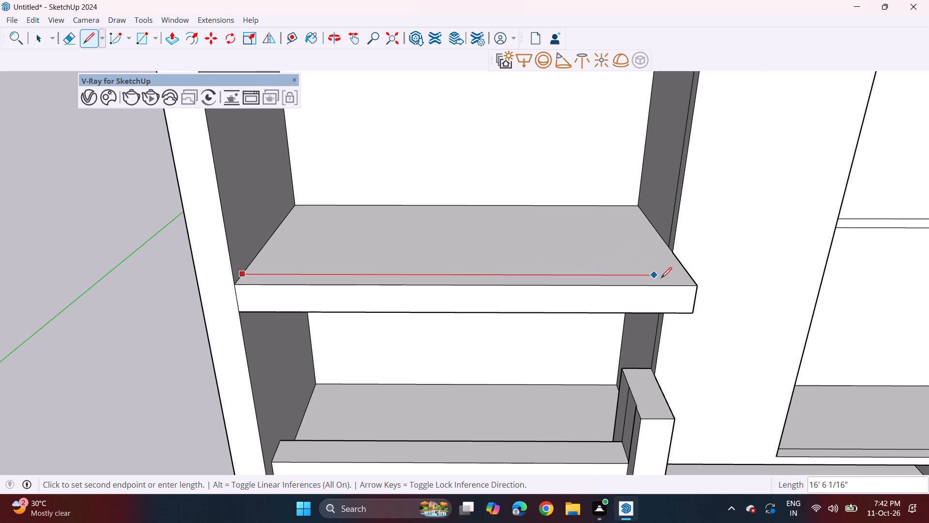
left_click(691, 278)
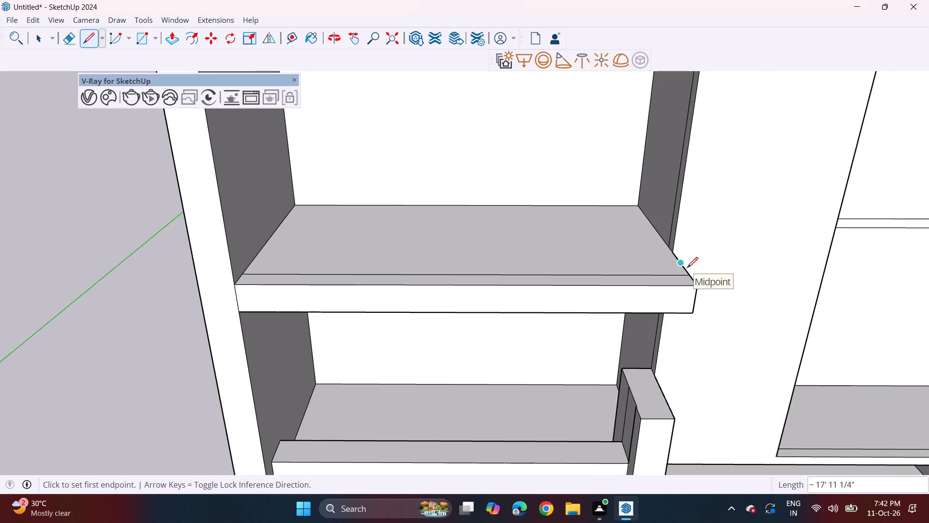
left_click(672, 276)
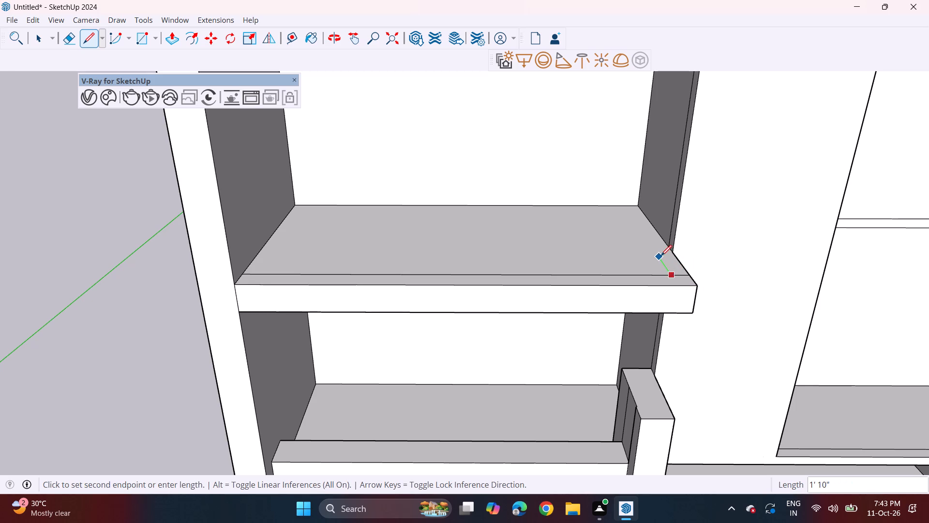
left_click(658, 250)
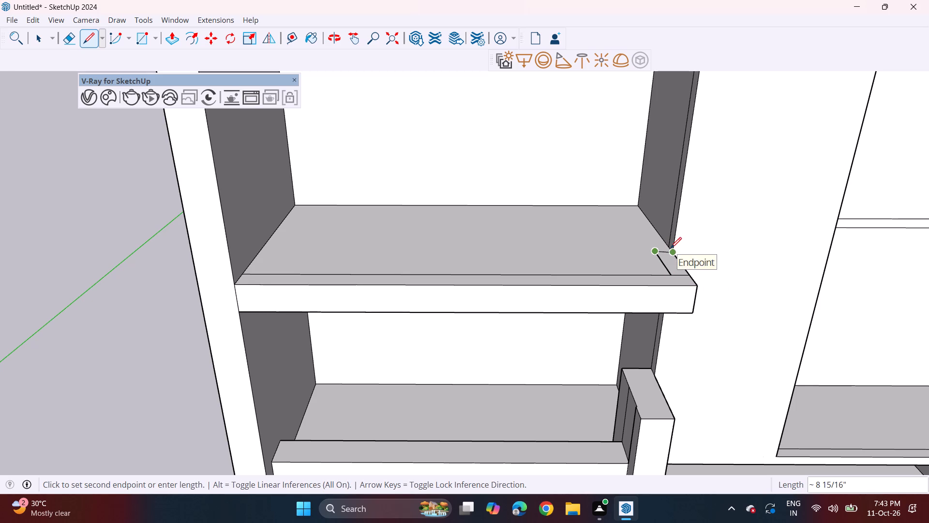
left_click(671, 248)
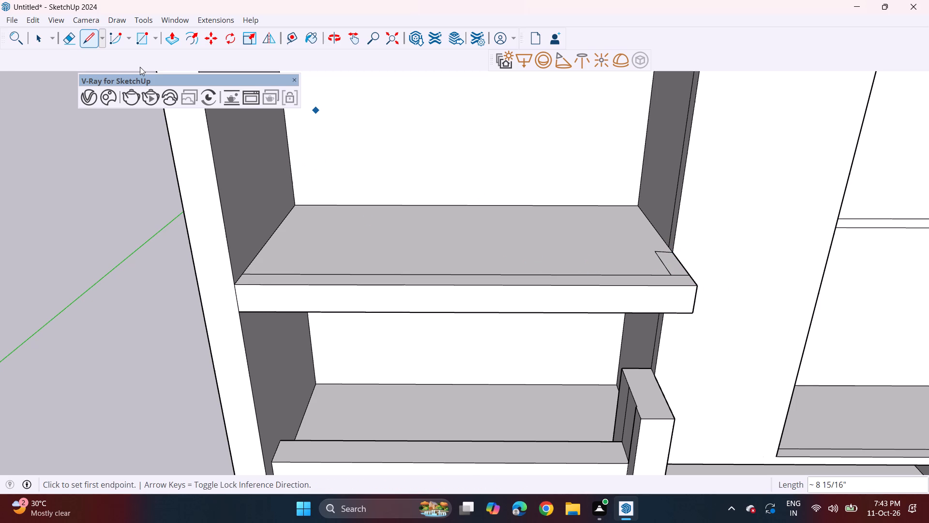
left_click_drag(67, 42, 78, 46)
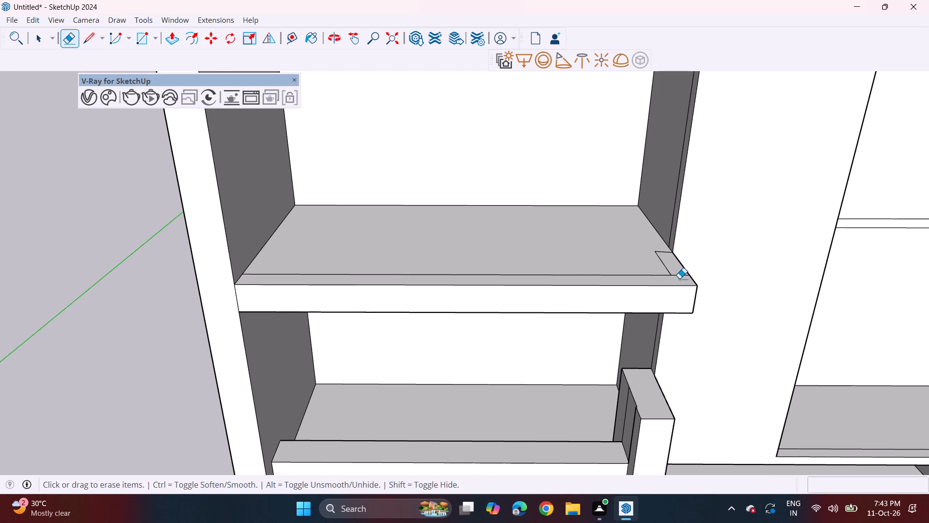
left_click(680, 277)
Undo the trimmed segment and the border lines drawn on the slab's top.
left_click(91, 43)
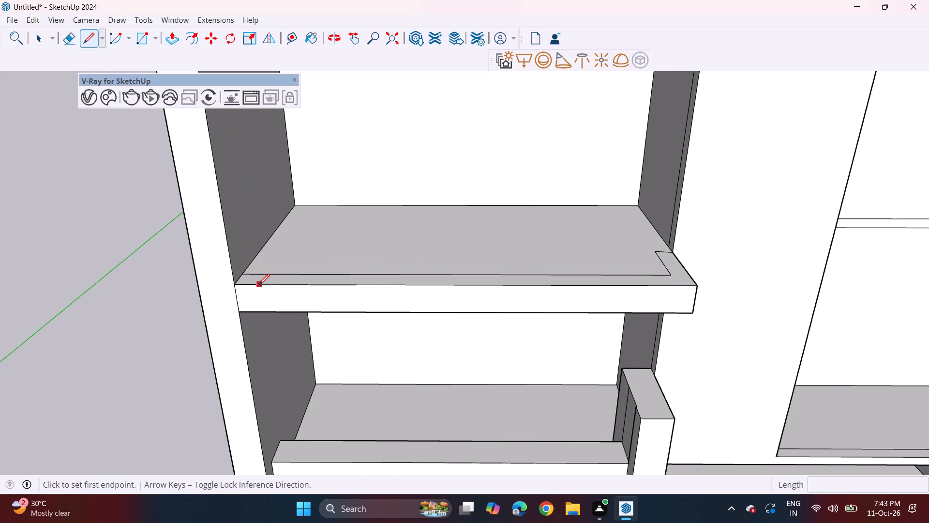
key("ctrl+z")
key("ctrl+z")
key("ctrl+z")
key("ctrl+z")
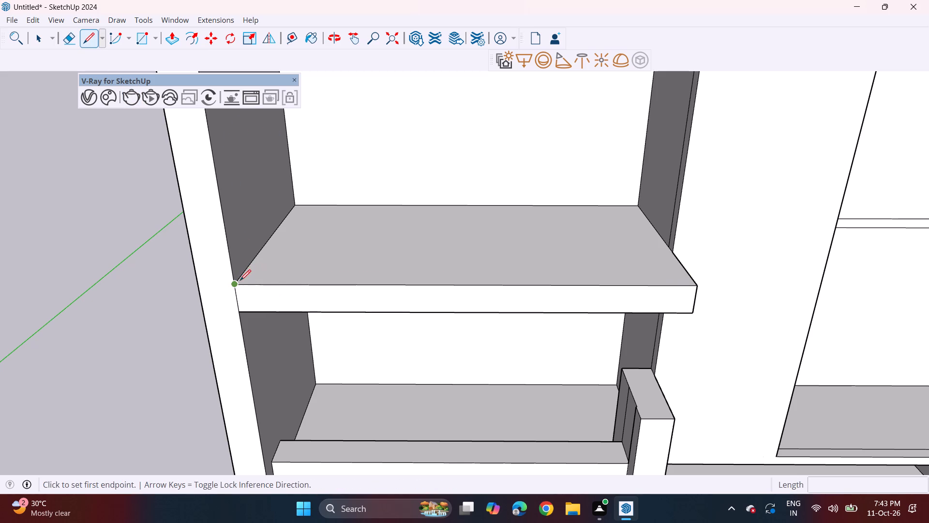
Draw a narrow border on the slab's top along the front and open side, closing it to the inner wall with a line about 6 7/16" long.
scroll(243, 273, "up", 9)
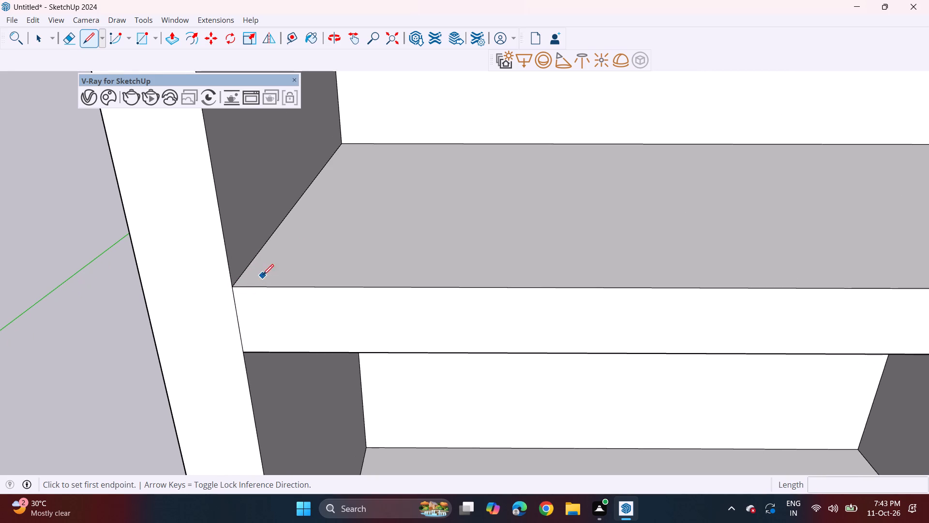
left_click(245, 272)
scroll(372, 257, "down", 7)
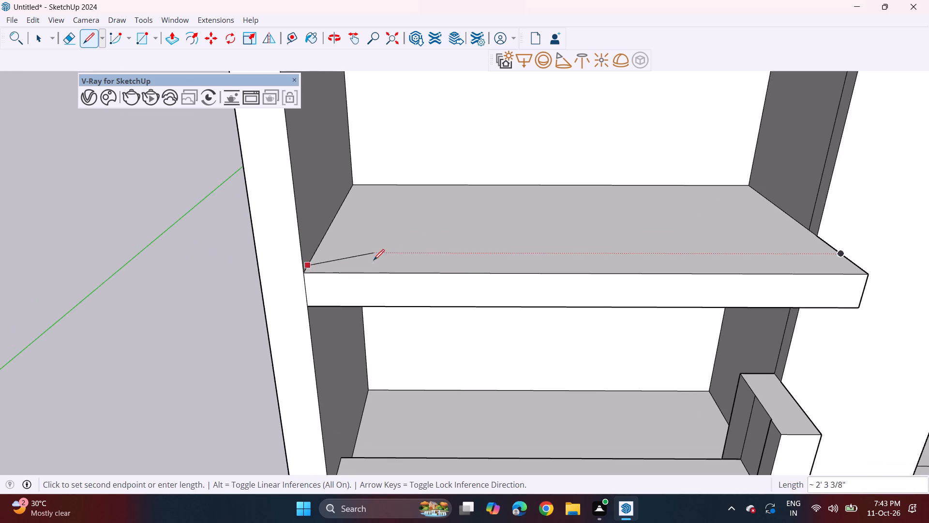
middle_click_drag(377, 258, 228, 285)
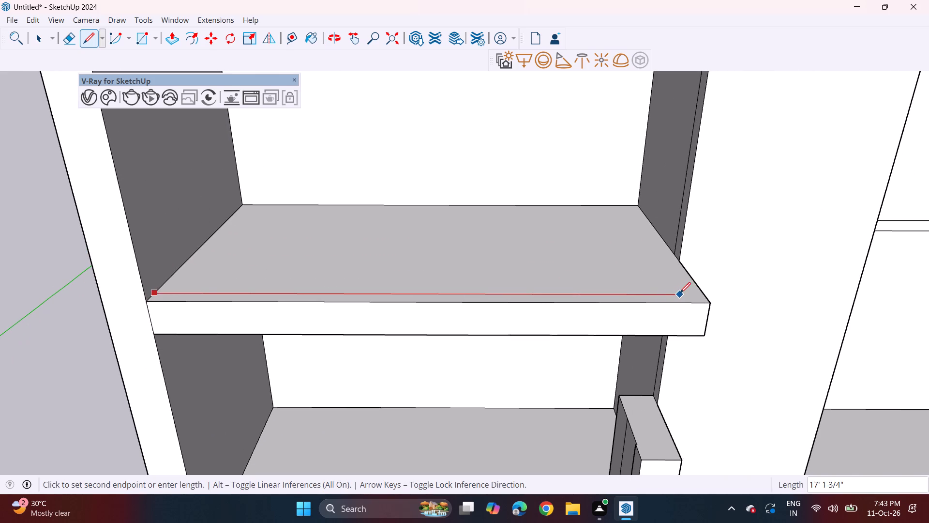
left_click(688, 293)
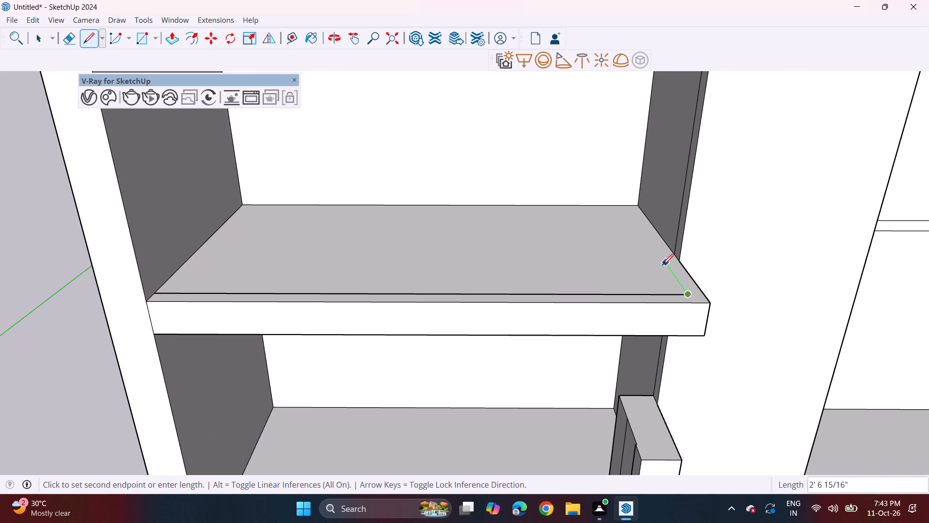
left_click(660, 259)
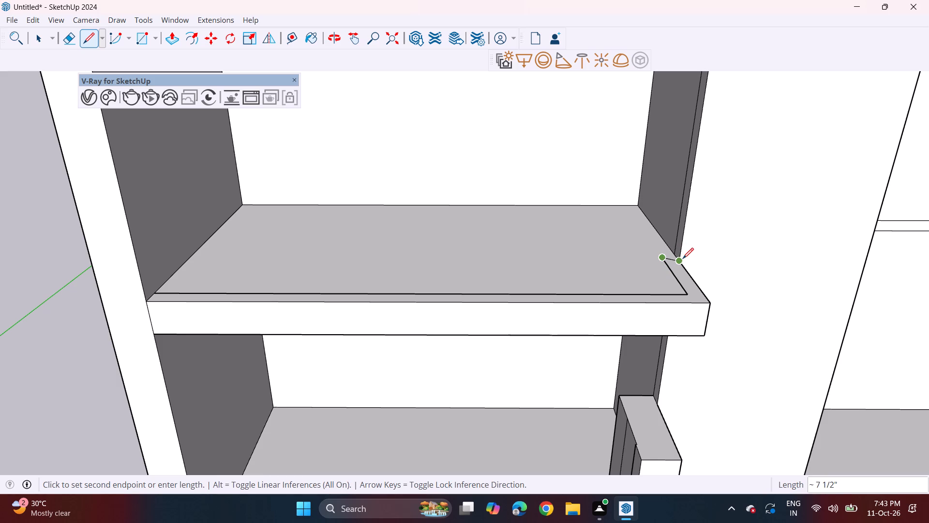
scroll(678, 259, "up", 4)
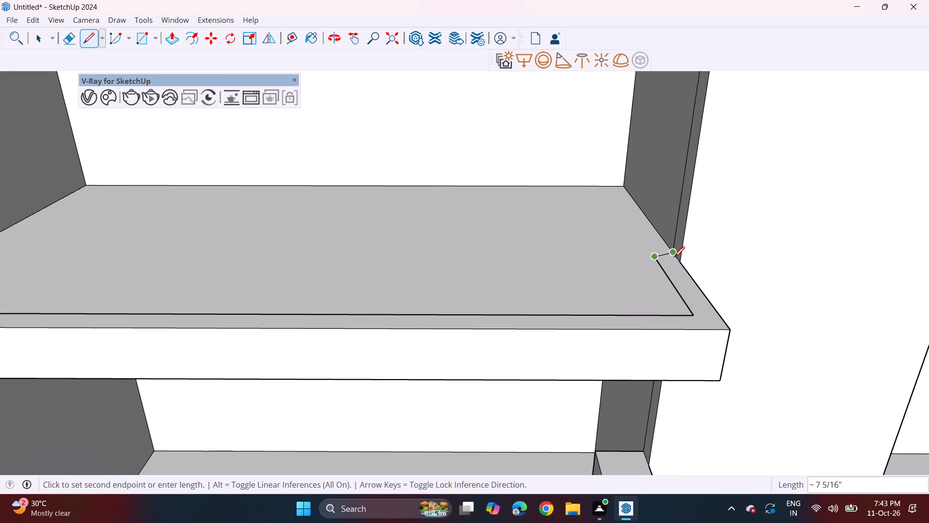
scroll(674, 257, "up", 4)
middle_click_drag(645, 258, 515, 254)
middle_click_drag(599, 299, 769, 394)
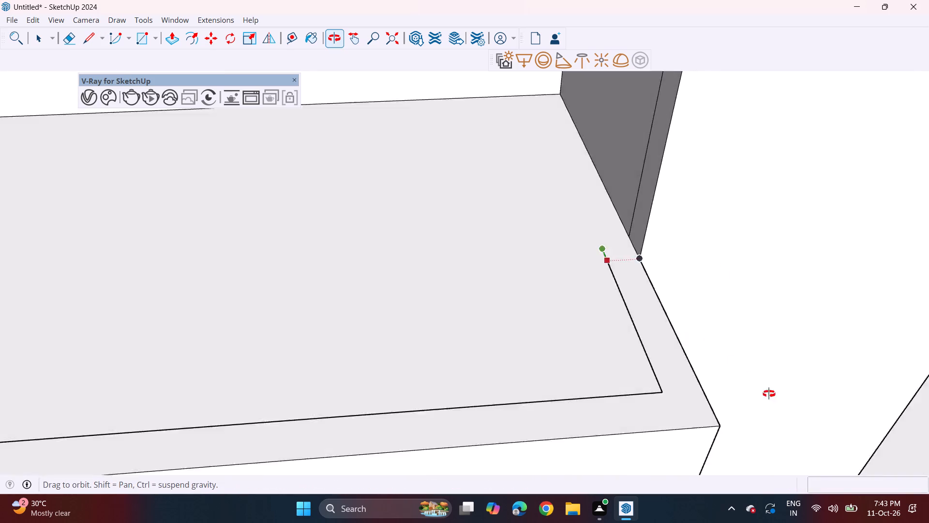
middle_click_drag(769, 394, 772, 397)
left_click(624, 235)
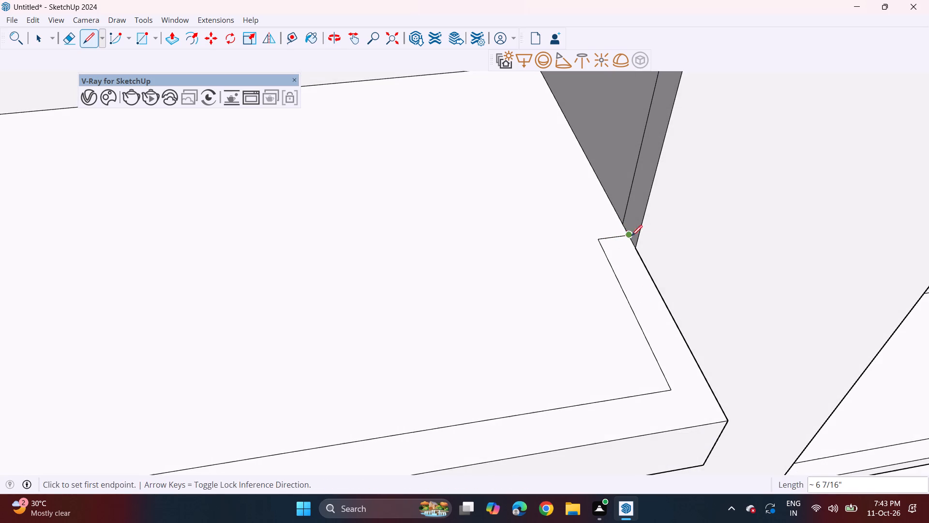
Draw a line about 17' 4 13/16" long across the slab's top, from the side return's midpoint to the outer side wall.
middle_click_drag(575, 330, 534, 265)
scroll(505, 260, "down", 6)
middle_click_drag(477, 351, 455, 302)
scroll(437, 294, "down", 2)
middle_click_drag(404, 282, 539, 342, "shift")
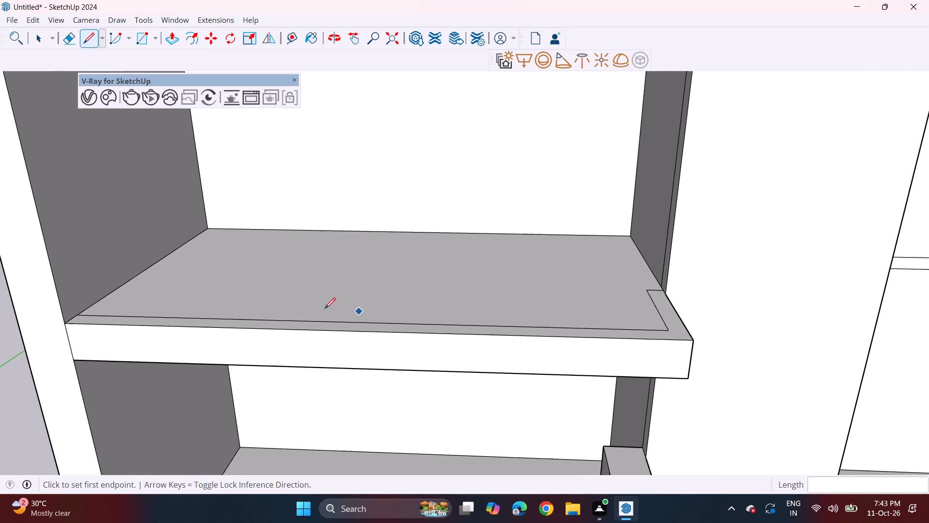
left_click(654, 311)
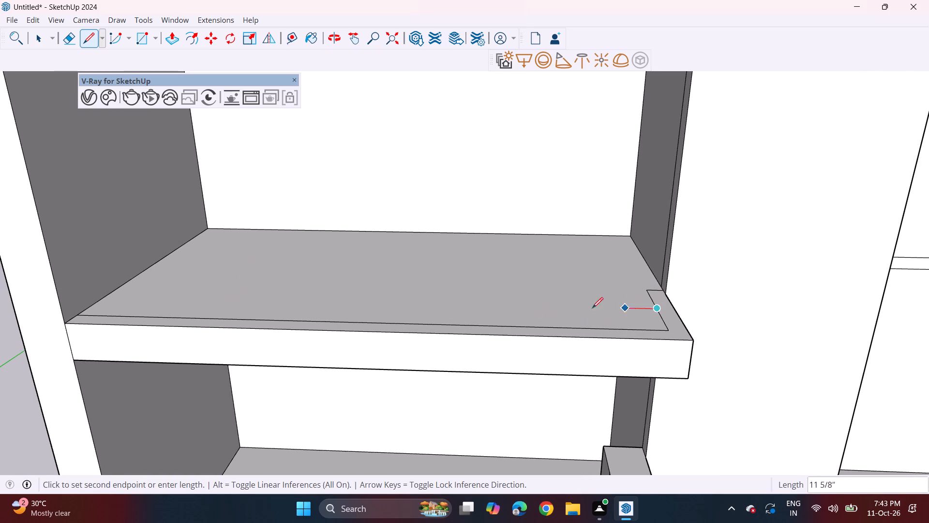
left_click(105, 292)
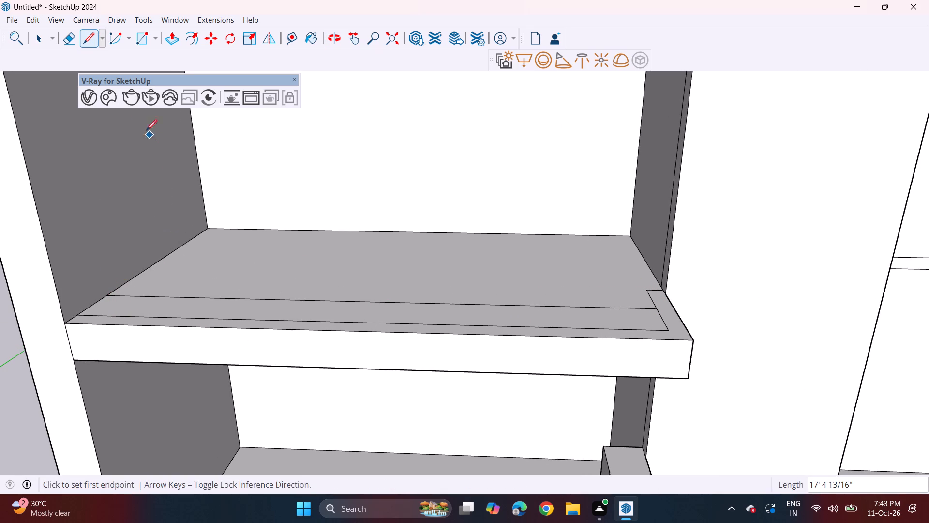
Raise the slab's L-shaped front border by about 1 1/16" and then by a further small amount.
left_click(172, 39)
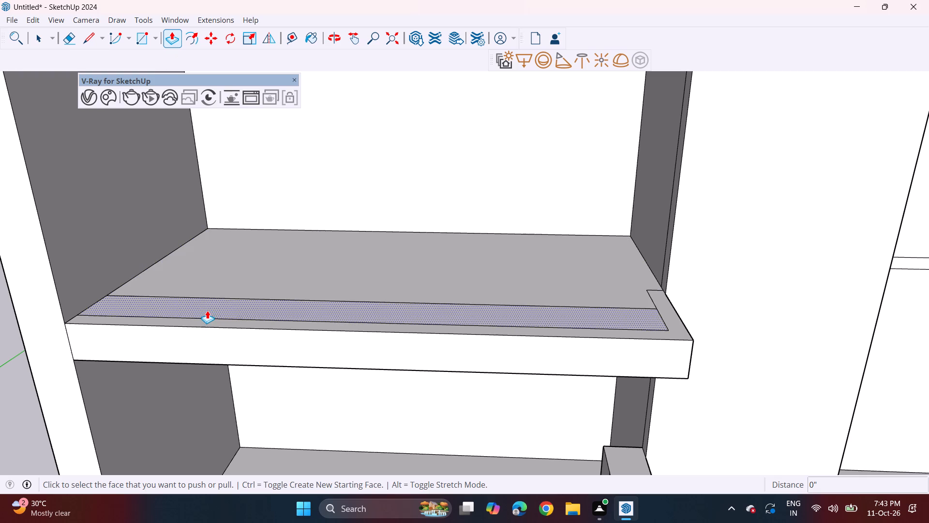
left_click_drag(247, 325, 248, 319)
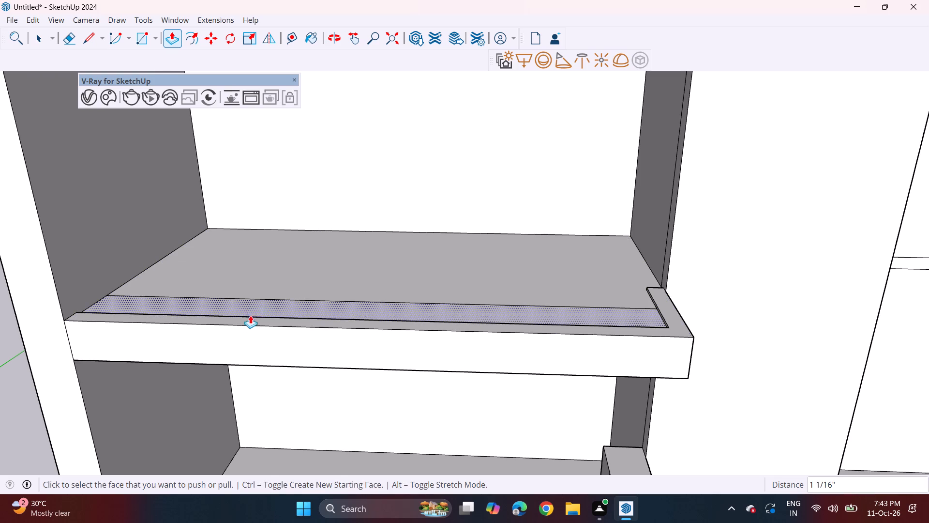
left_click(250, 320)
left_click(252, 306)
Raise the strip behind the front border by about 1' 9 5/16" as a low balcony parapet.
middle_click_drag(277, 285, 269, 338)
left_click(276, 324)
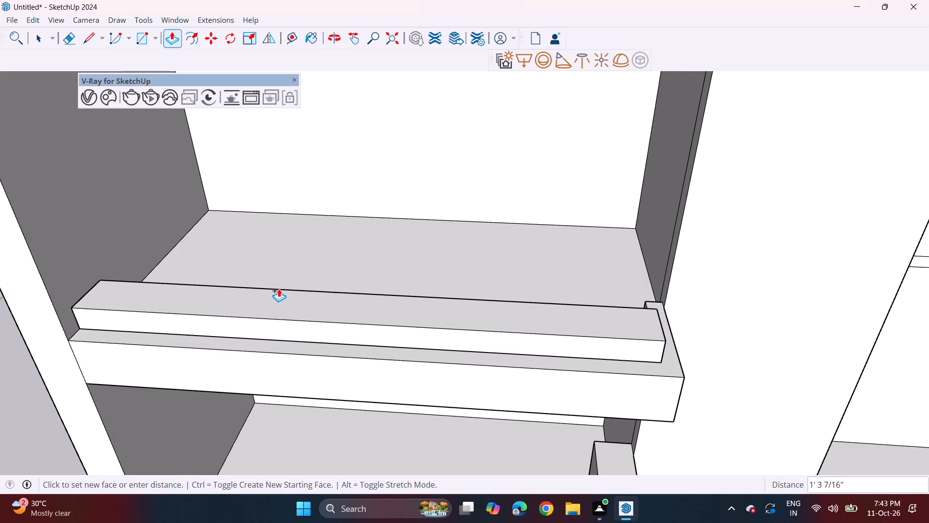
left_click(279, 276)
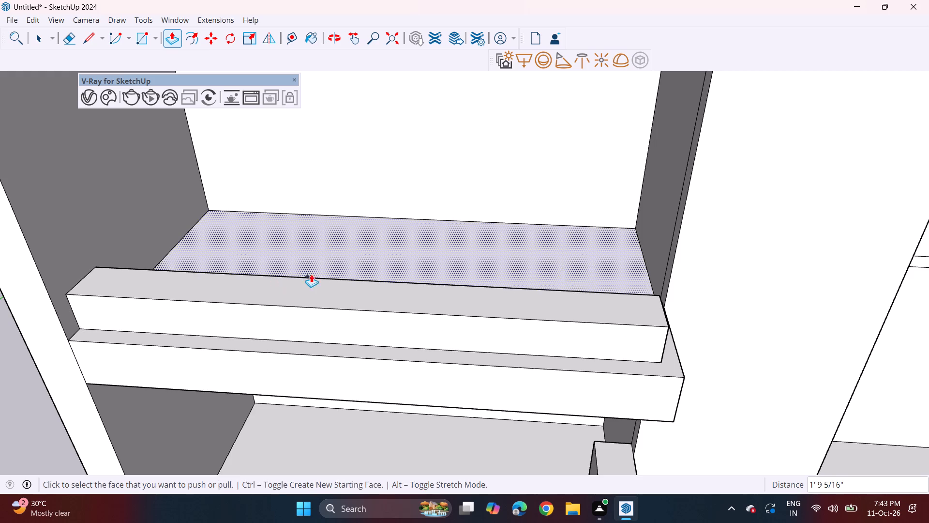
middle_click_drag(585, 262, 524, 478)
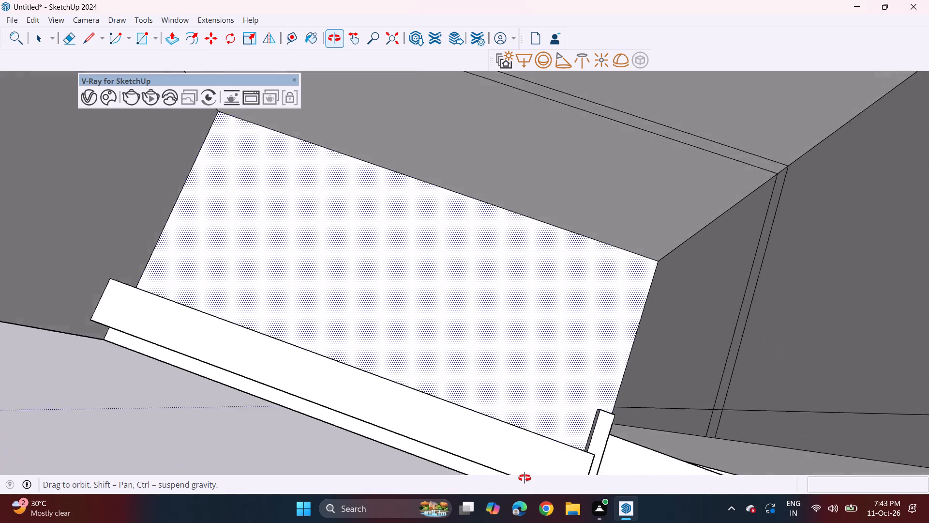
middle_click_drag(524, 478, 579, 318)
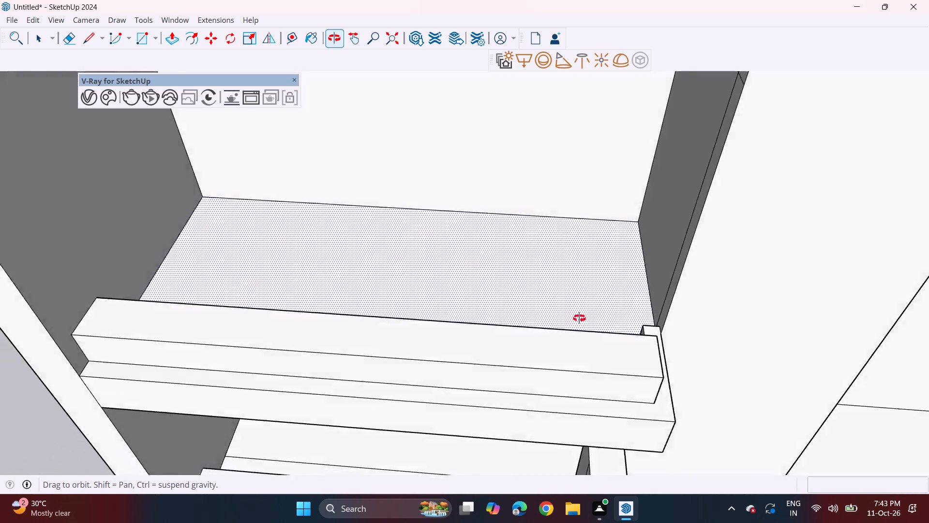
Draw a vertical line about 1' 9 3/8" long on the parapet's inner face, close to its open-side corner.
middle_click_drag(579, 318, 544, 510)
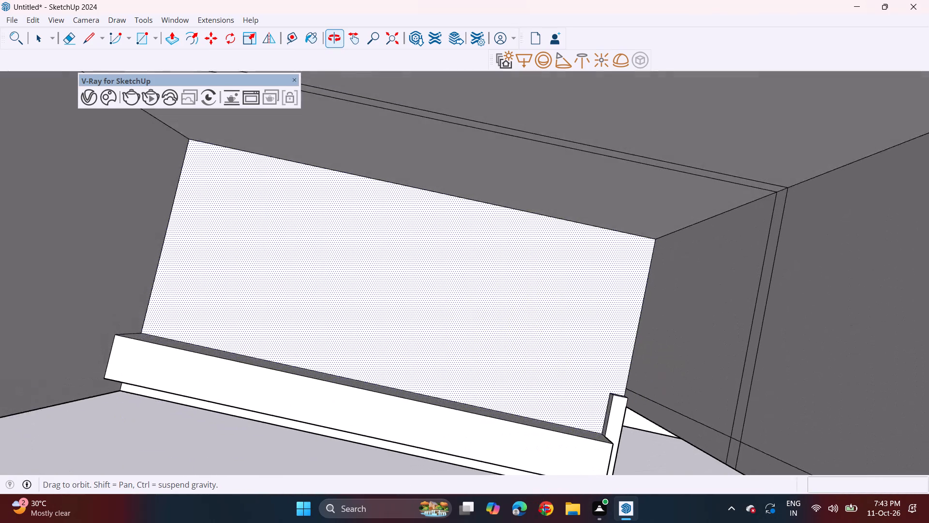
middle_click_drag(544, 510, 548, 513)
left_click_drag(88, 40, 94, 46)
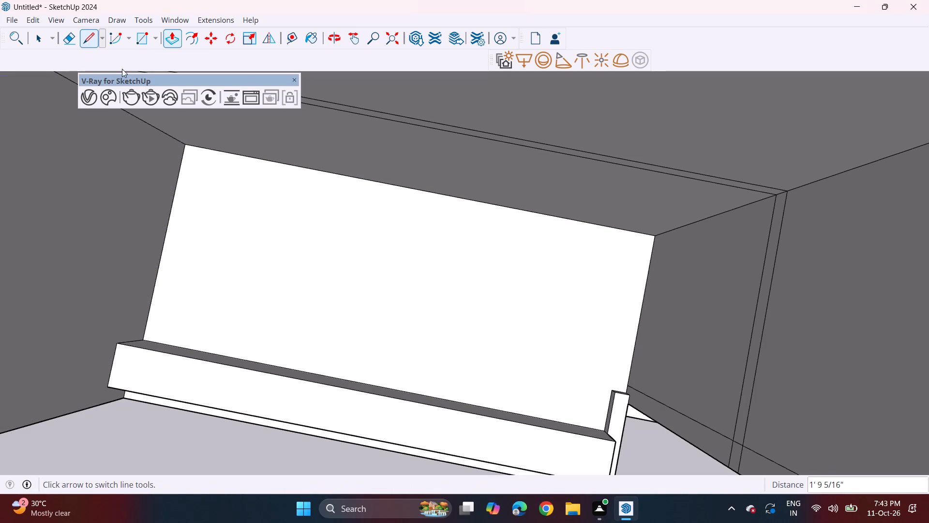
left_click(588, 430)
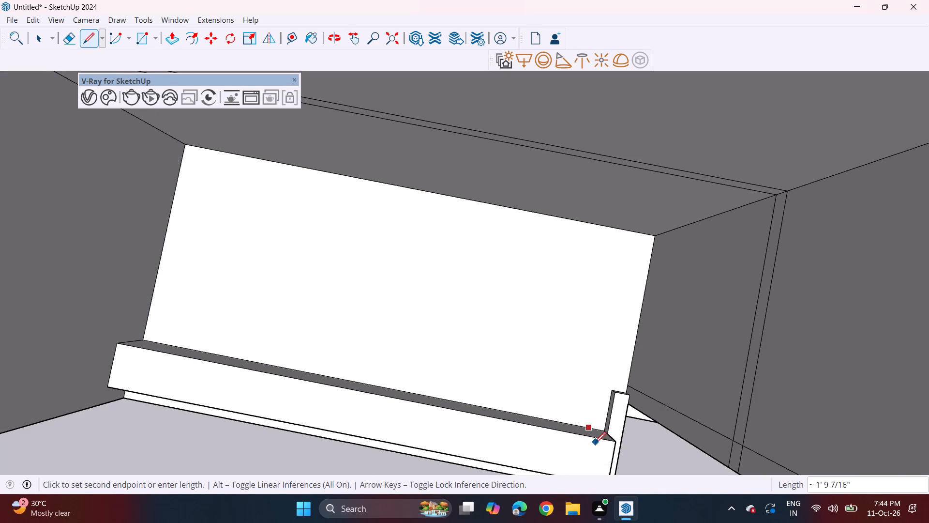
scroll(595, 442, "up", 9)
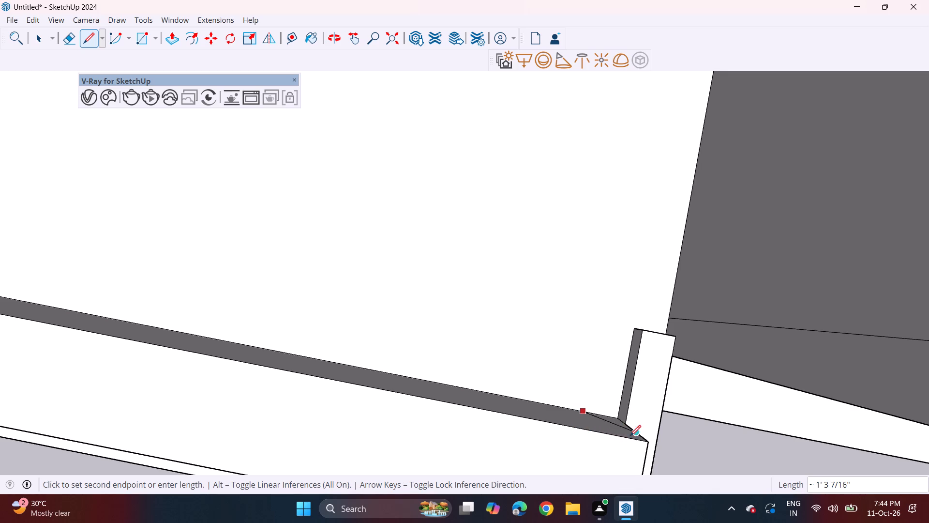
middle_click_drag(603, 437, 599, 489)
middle_click_drag(583, 432, 474, 235, "shift")
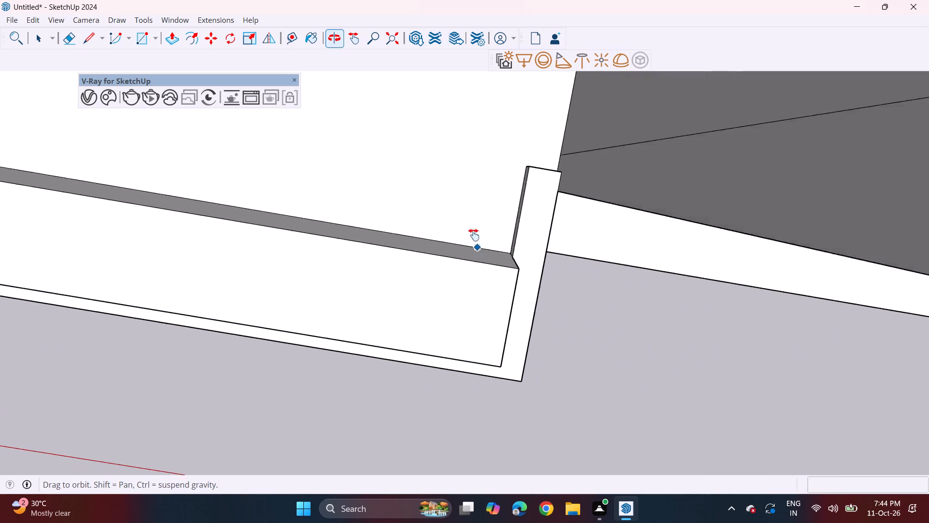
middle_click_drag(474, 235, 471, 231, "shift")
middle_click_drag(471, 231, 479, 367)
scroll(471, 231, "up", 1)
middle_click_drag(470, 437, 456, 347)
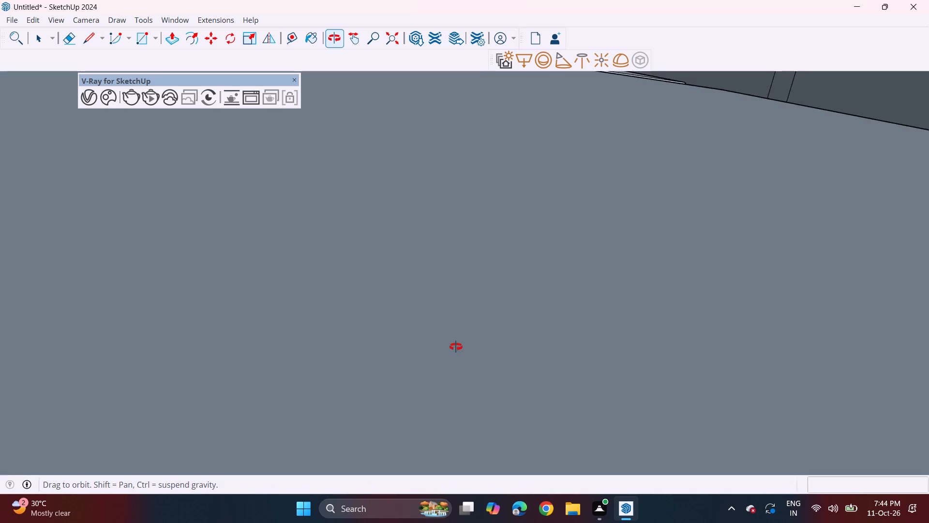
middle_click_drag(456, 347, 456, 336)
scroll(454, 322, "down", 4)
middle_click_drag(463, 339, 497, 138, "shift")
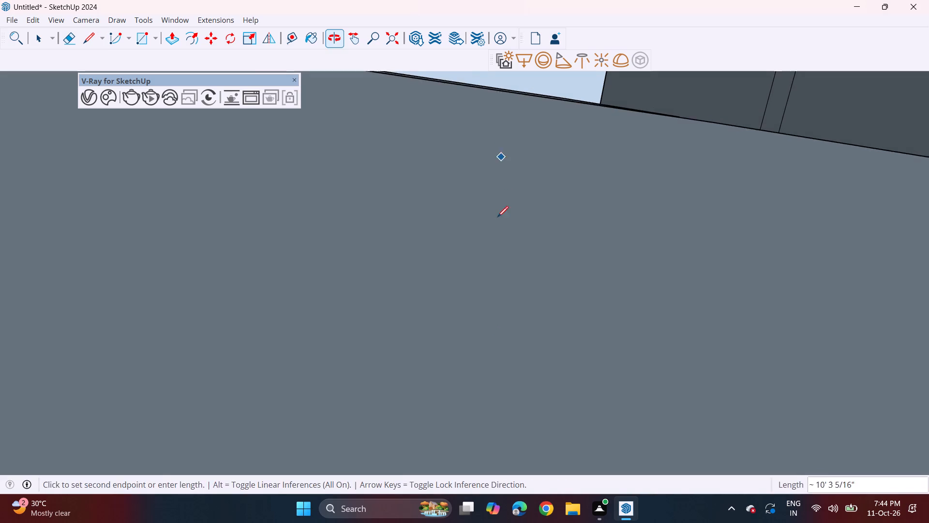
middle_click_drag(498, 355, 539, 121)
middle_click_drag(510, 304, 541, 148, "shift")
middle_click_drag(540, 383, 540, 262)
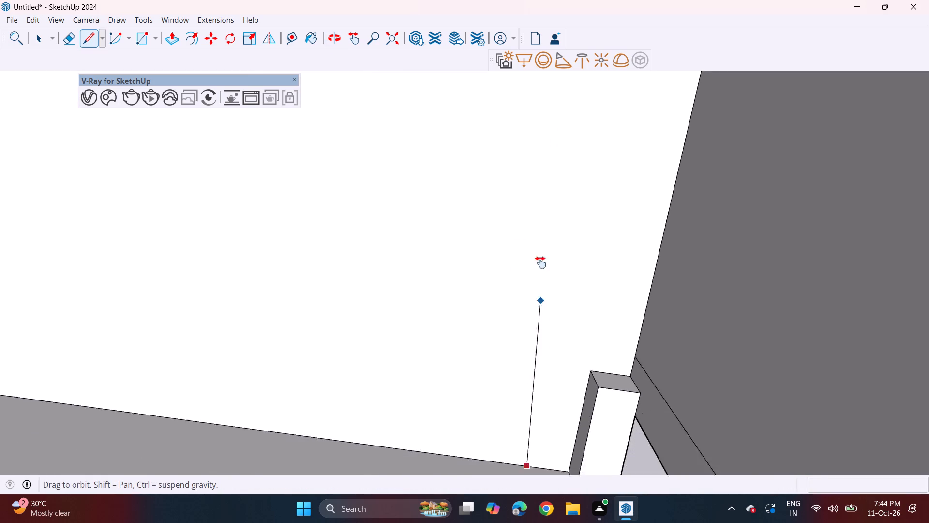
middle_click_drag(540, 262, 540, 169)
middle_click_drag(534, 174, 534, 211)
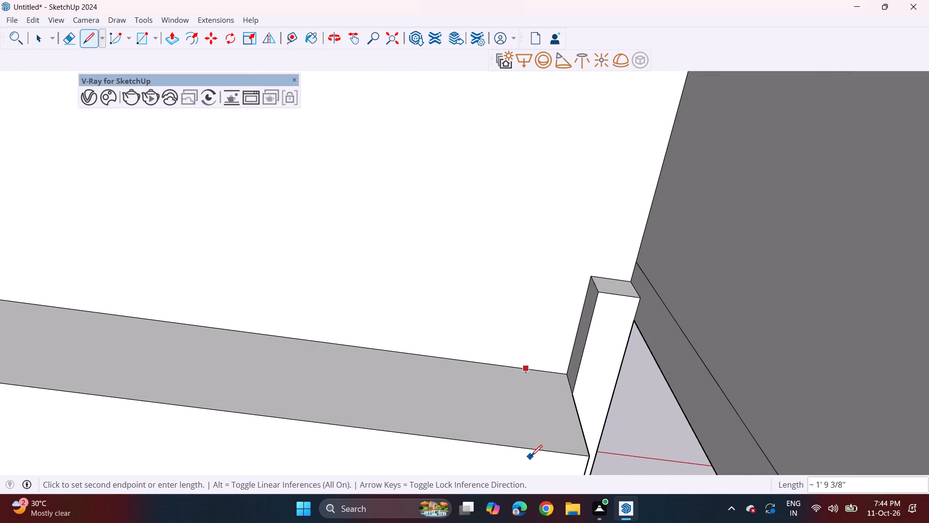
left_click(534, 452)
Extend the narrow corner section of the parapet's inner face by about 1' 6 1/4" towards the back wall as a side return.
left_click_drag(174, 41, 180, 45)
left_click(560, 424)
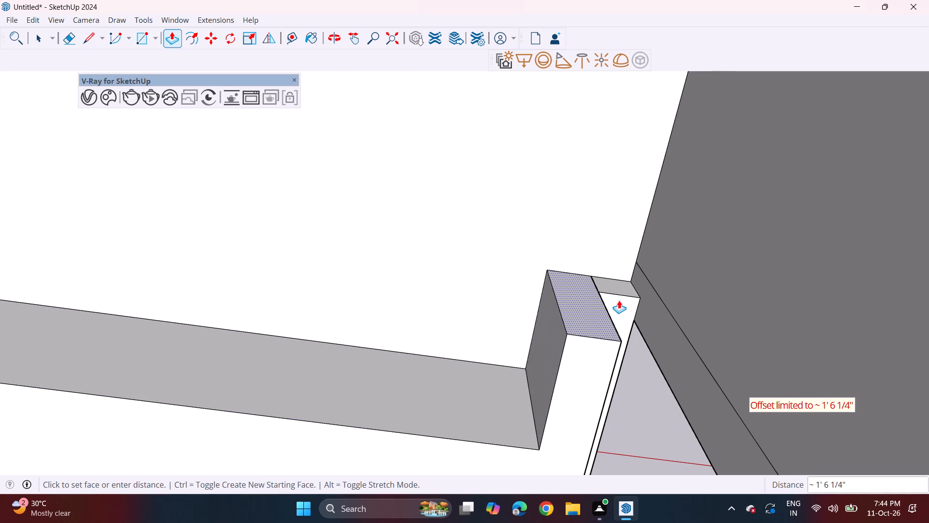
left_click(619, 300)
Pull the parapet's front face out by about 4 5/16" and its open-side face out by about 6 7/16".
middle_click_drag(621, 326, 486, 0)
middle_click_drag(521, 268, 529, 208)
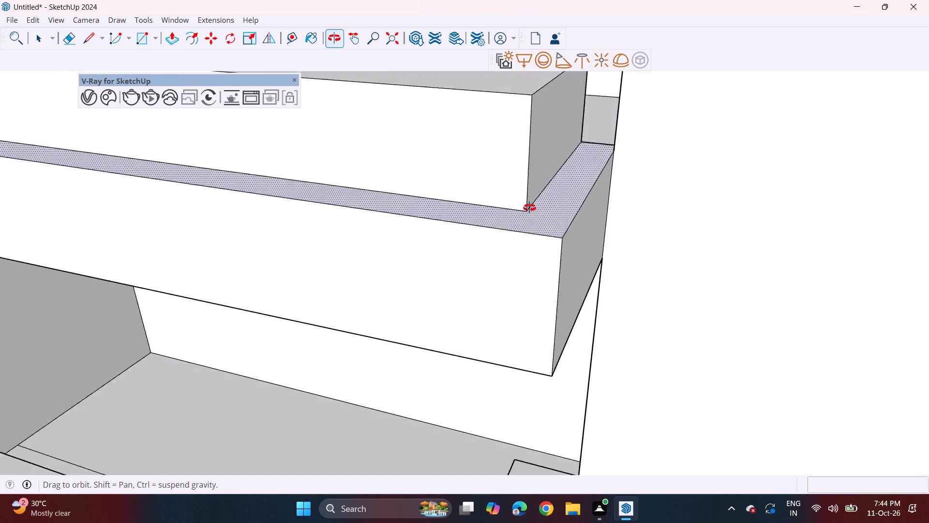
middle_click_drag(529, 208, 538, 185)
middle_click_drag(498, 221, 574, 415)
middle_click_drag(564, 389, 565, 276)
scroll(546, 240, "down", 9)
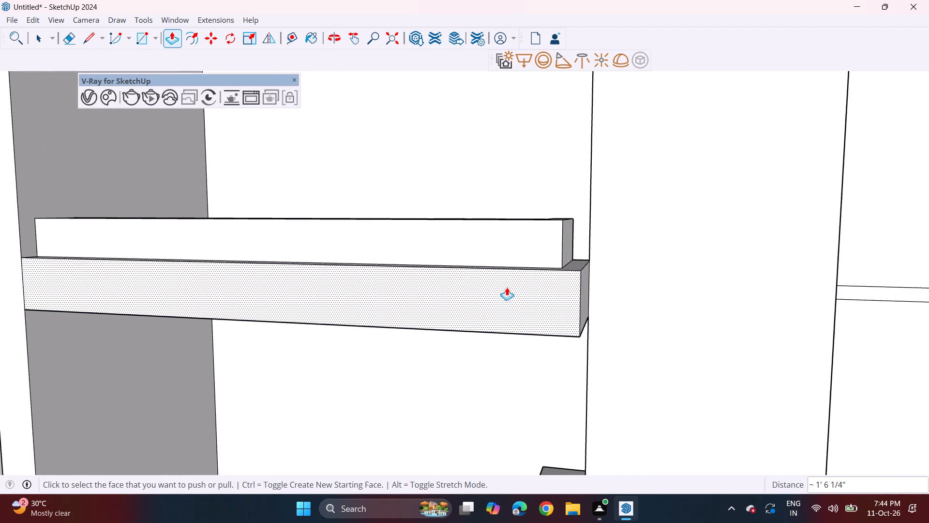
middle_click_drag(472, 297, 535, 357)
scroll(533, 339, "down", 3)
middle_click_drag(514, 364, 513, 346)
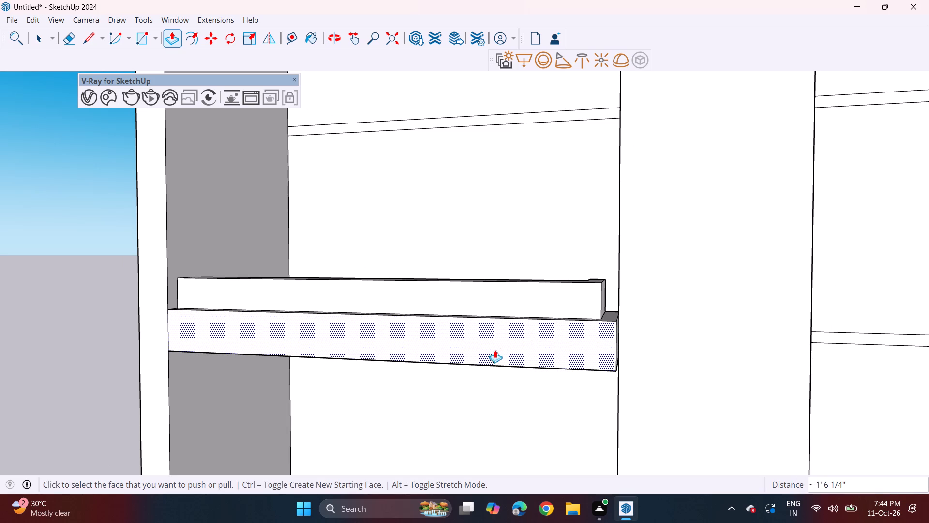
middle_click_drag(443, 328, 344, 356)
scroll(361, 332, "up", 2)
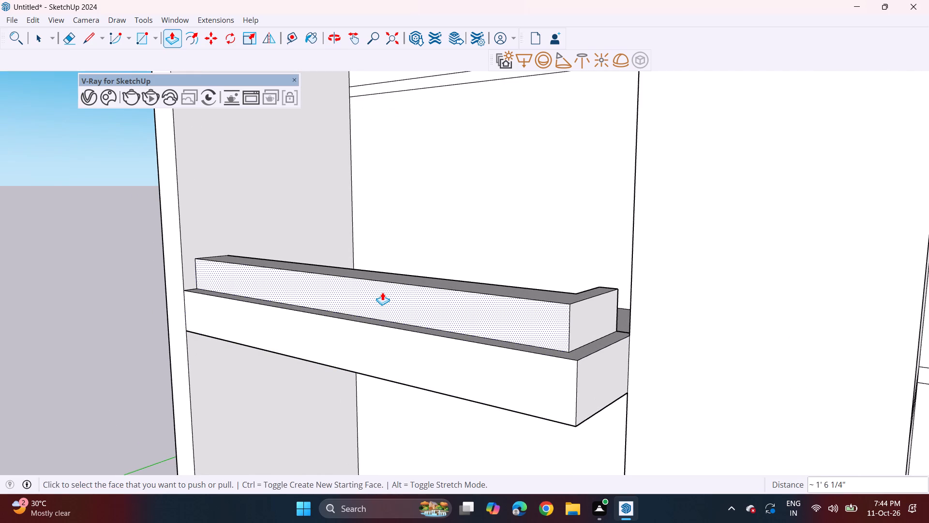
left_click(382, 292)
left_click(376, 302)
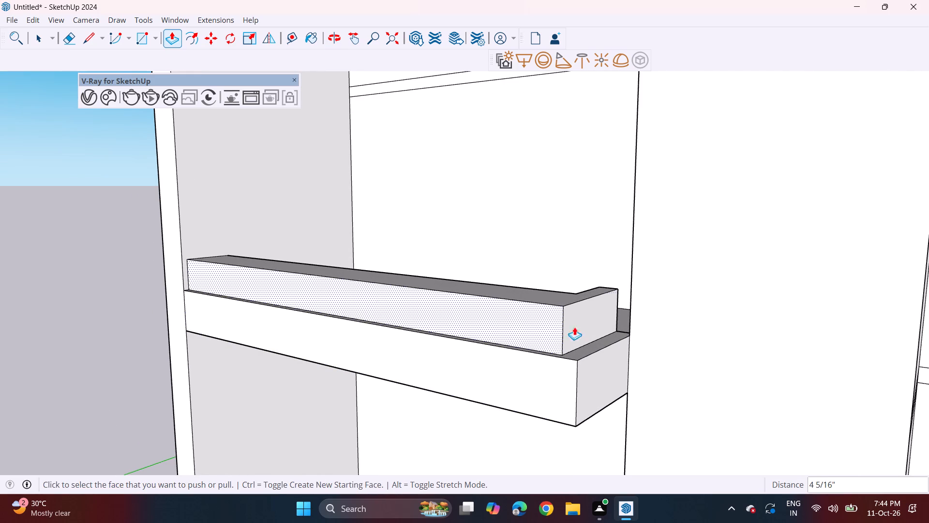
left_click(597, 332)
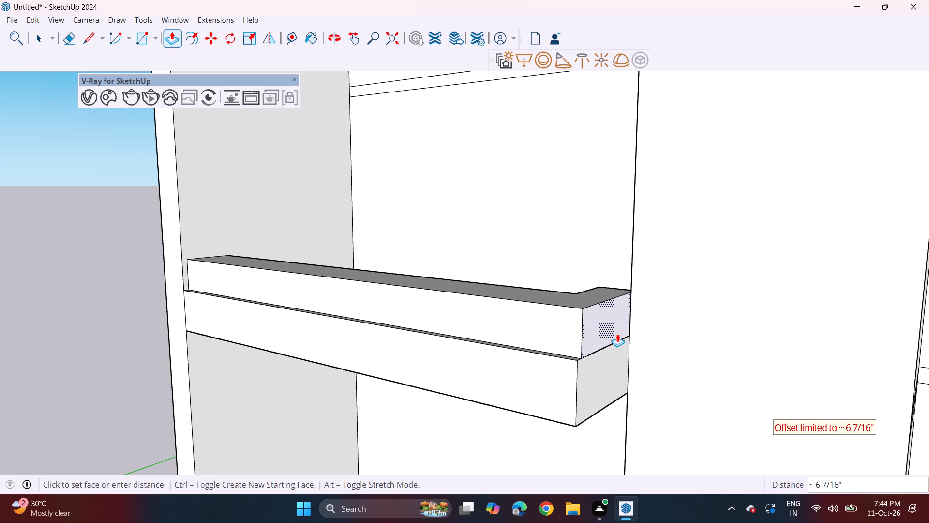
left_click(634, 295)
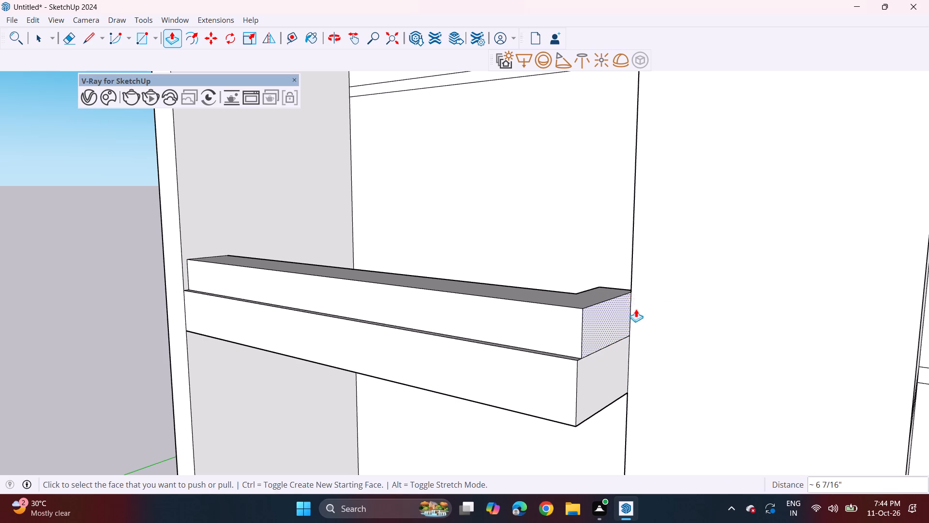
Pull the balcony slab's open-side end face out by about 3 3/8".
left_click(603, 379)
left_click(613, 385)
Examine how the balcony's slab end and parapet meet the tower and line up with the balcony below.
middle_click_drag(553, 407, 600, 384)
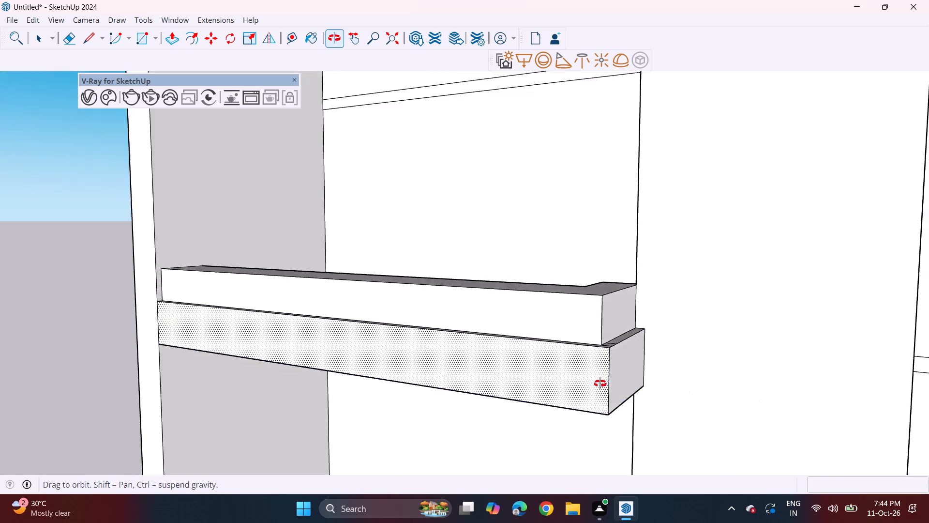
middle_click_drag(600, 384, 641, 364)
scroll(629, 362, "down", 12)
middle_click_drag(462, 397, 515, 379)
middle_click_drag(530, 382, 390, 357, "shift")
scroll(377, 348, "down", 3)
middle_click_drag(368, 382, 342, 357, "shift")
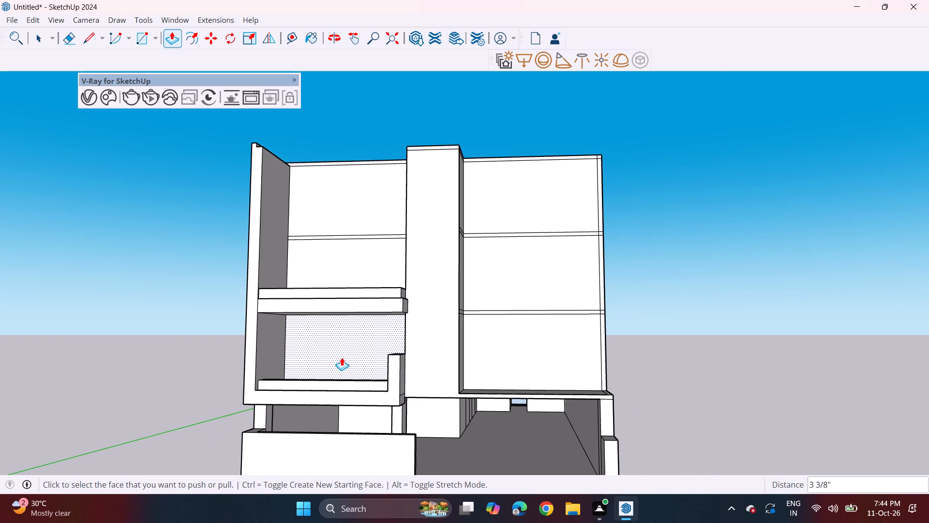
scroll(392, 317, "up", 8)
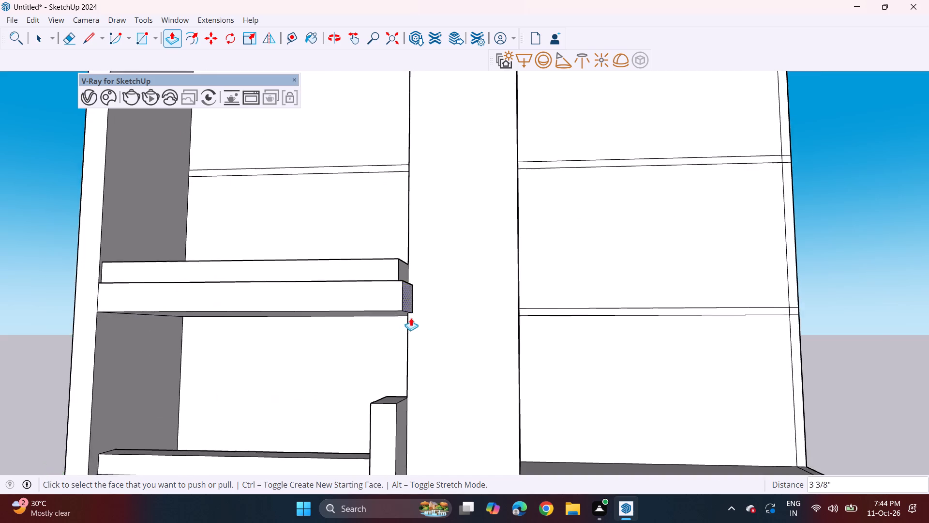
scroll(411, 318, "up", 8)
scroll(398, 314, "down", 5)
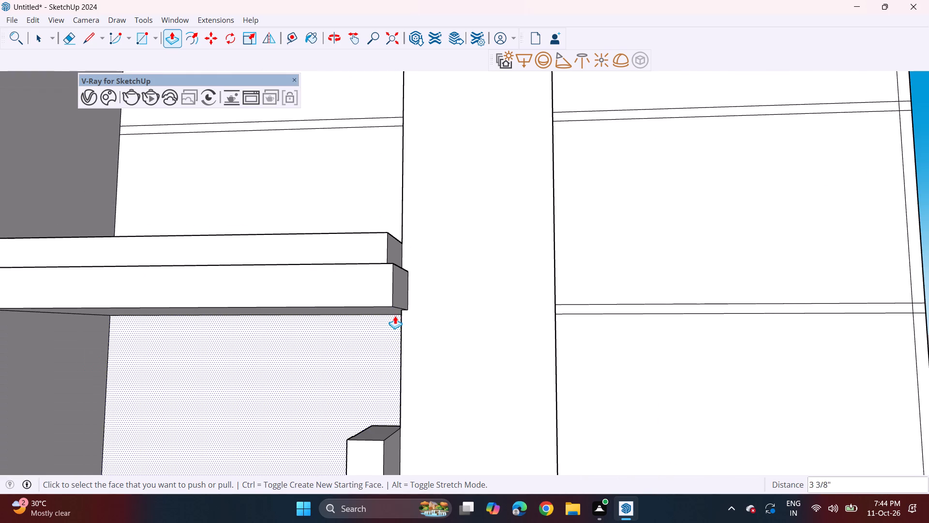
scroll(395, 316, "down", 4)
middle_click_drag(372, 321, 456, 329)
scroll(410, 326, "down", 4)
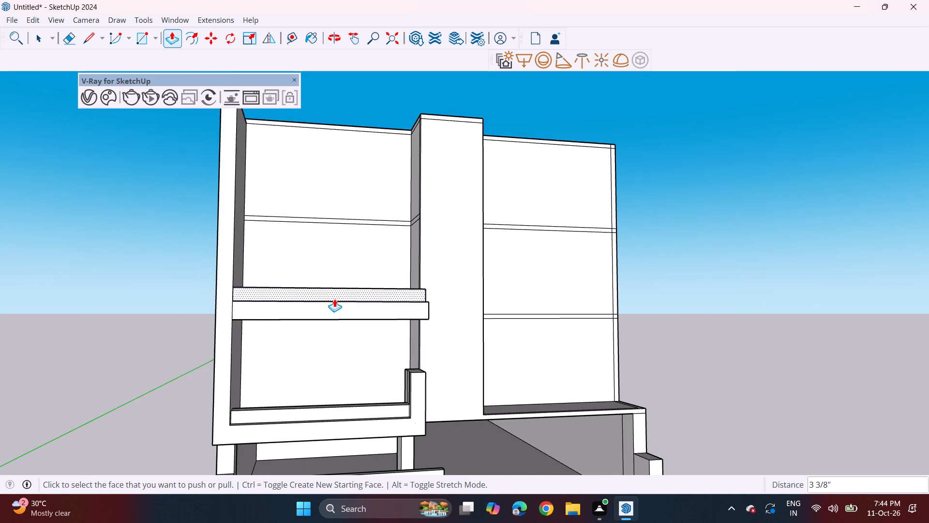
Pull the next floor band above out by about 5' 7 13/16", adding a new section about 3' 10 13/16" deep.
middle_click_drag(316, 245, 307, 314, "shift")
middle_click_drag(315, 272, 294, 325)
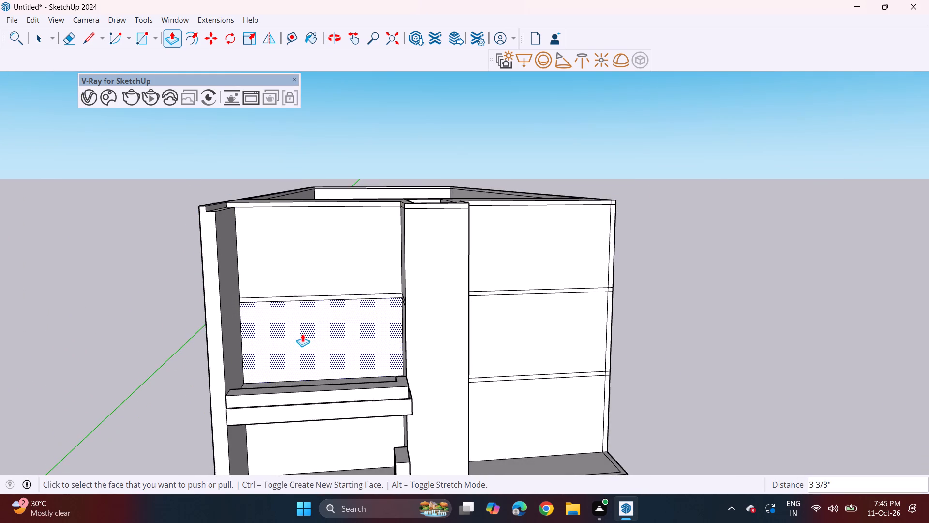
scroll(302, 334, "up", 4)
left_click(300, 282)
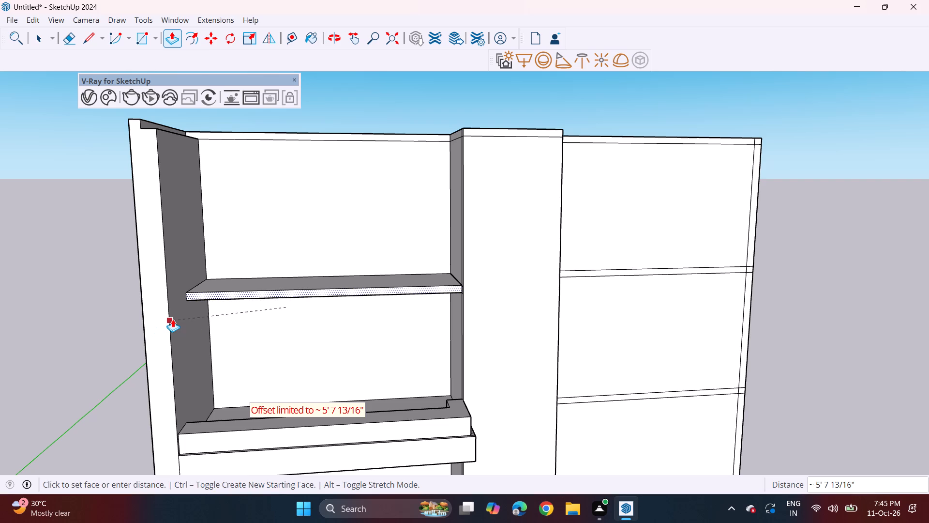
left_click(173, 319)
left_click(205, 295)
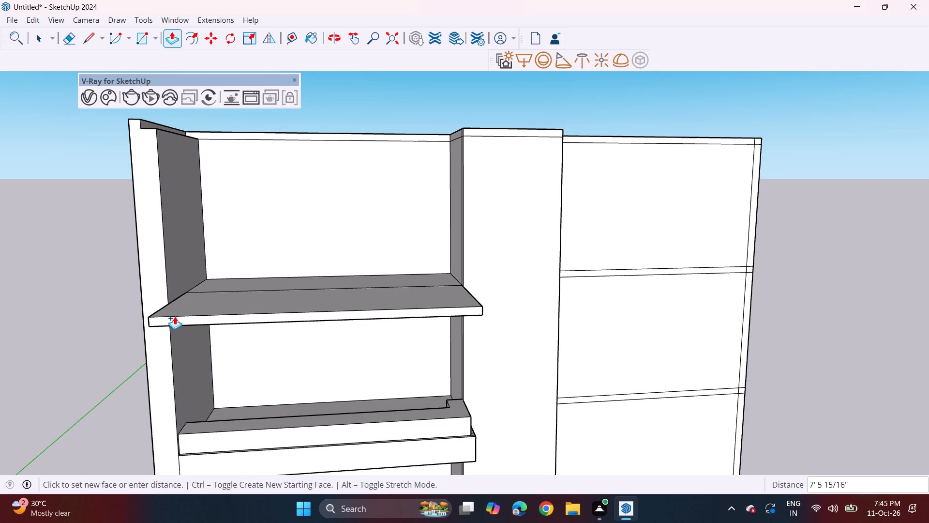
left_click(168, 261)
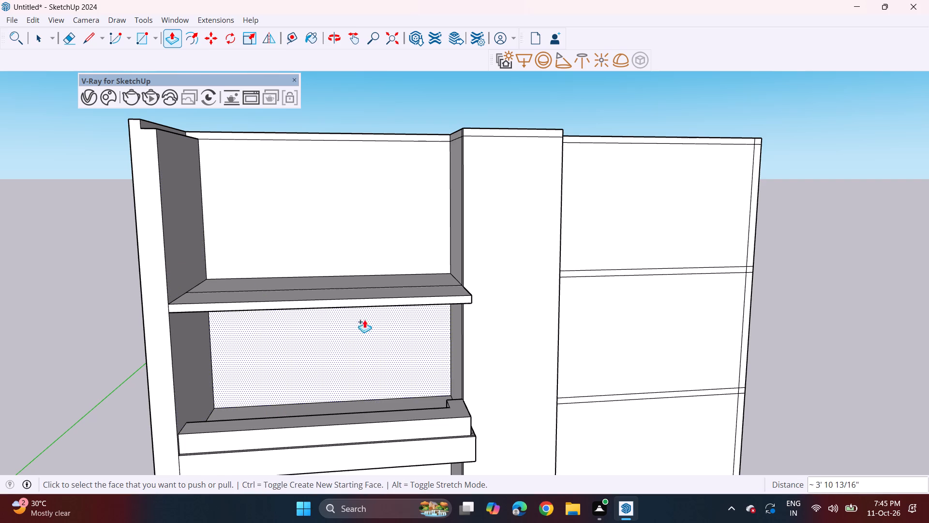
Raise the front strip of the new slab's top by about 1' and the rear strip by the same amount.
middle_click_drag(379, 322, 277, 354)
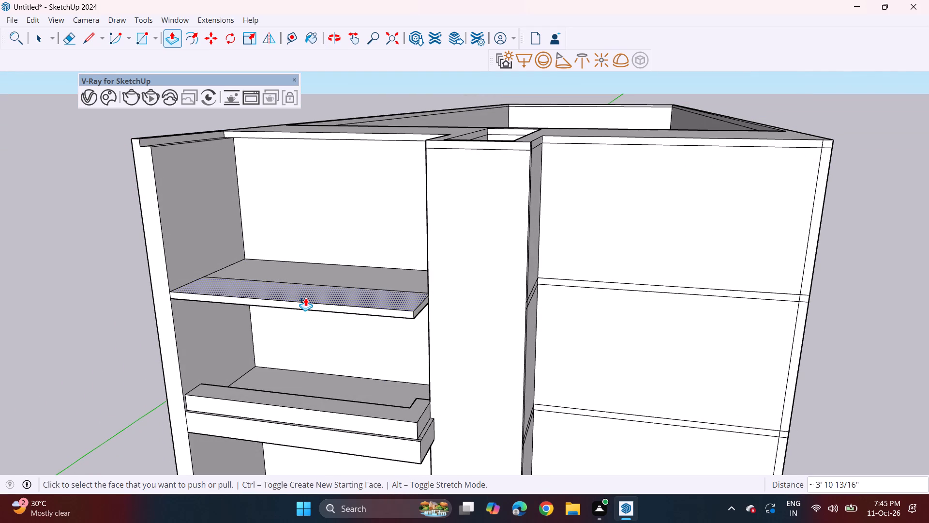
left_click(305, 298)
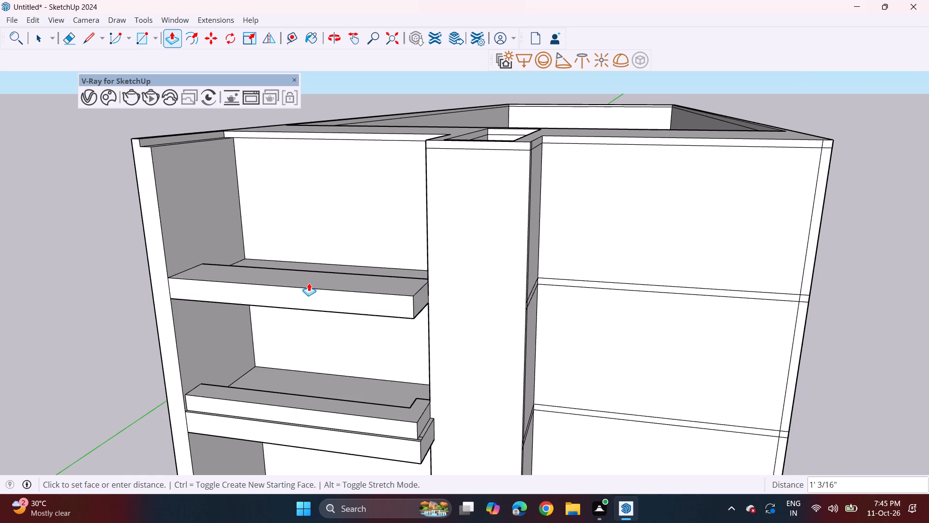
left_click(310, 279)
middle_click_drag(300, 296, 401, 382)
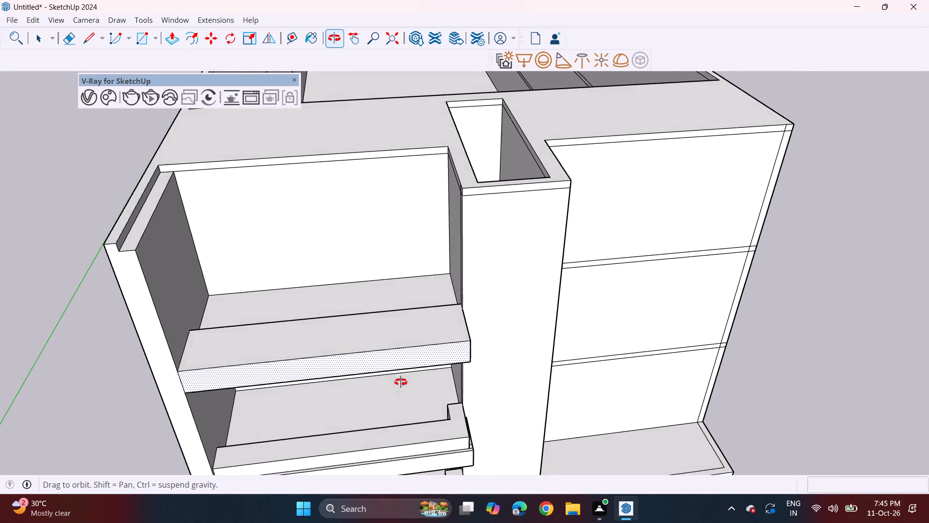
middle_click_drag(401, 382, 398, 380)
double_click(383, 304)
Outline an L-shaped border on the new slab's top with lines about 17' 4" along the front and 3' 1 1/2" back.
middle_click_drag(402, 339, 371, 232)
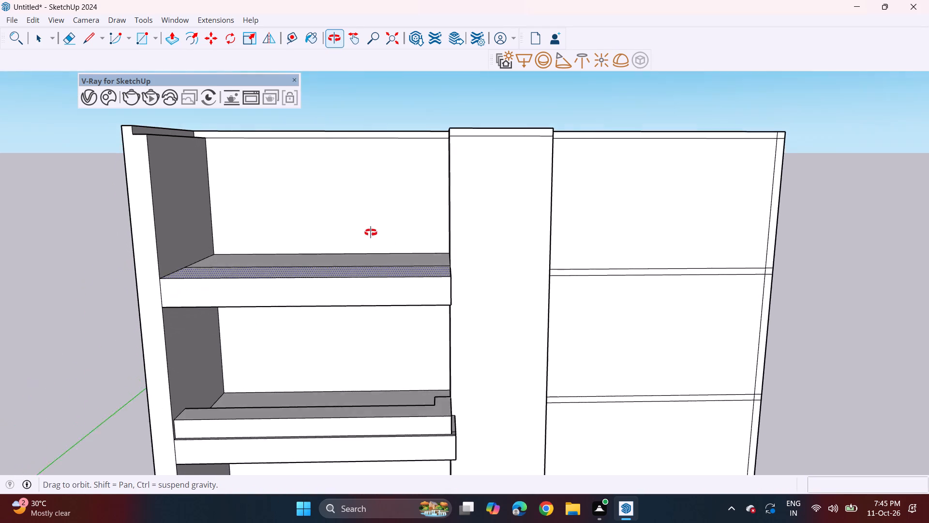
middle_click_drag(371, 232, 352, 247)
left_click(90, 32)
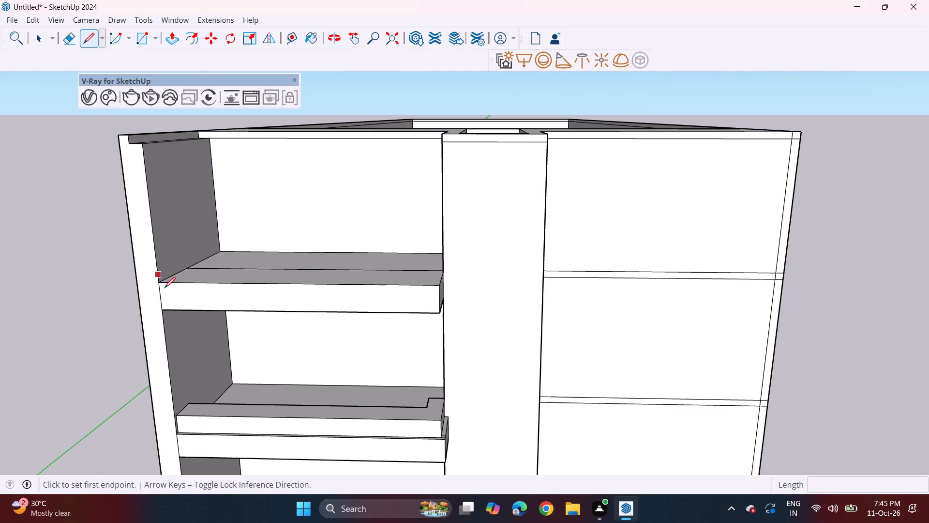
middle_click_drag(202, 303, 205, 259)
scroll(218, 233, "down", 3)
middle_click_drag(240, 323, 251, 280)
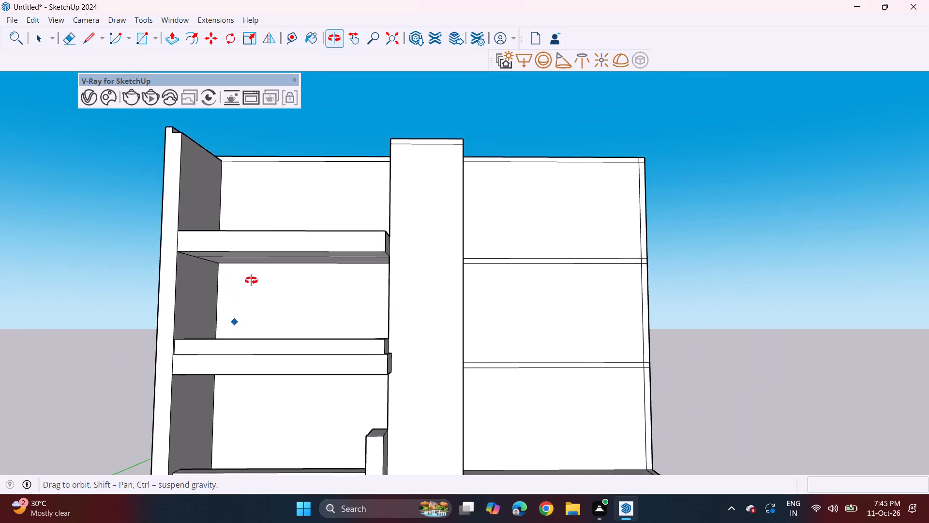
middle_click_drag(251, 280, 242, 427)
scroll(210, 318, "up", 7)
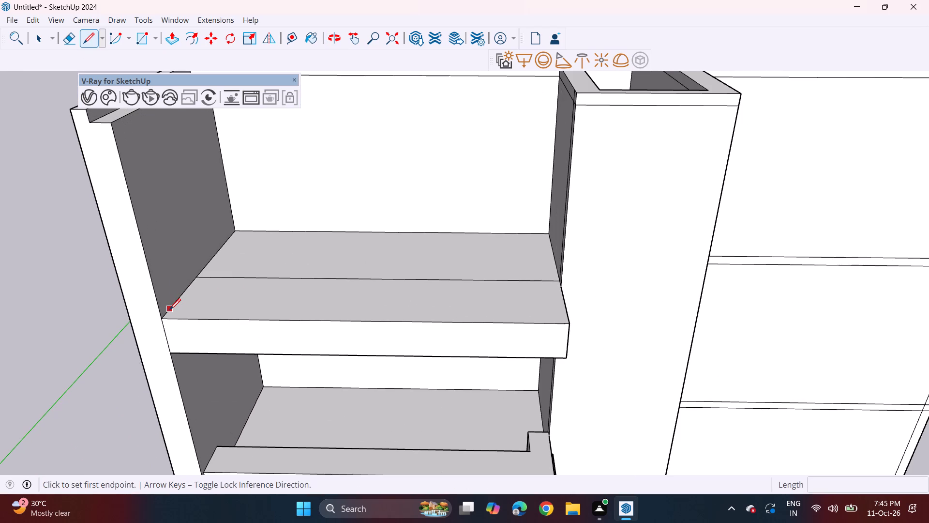
scroll(170, 309, "up", 5)
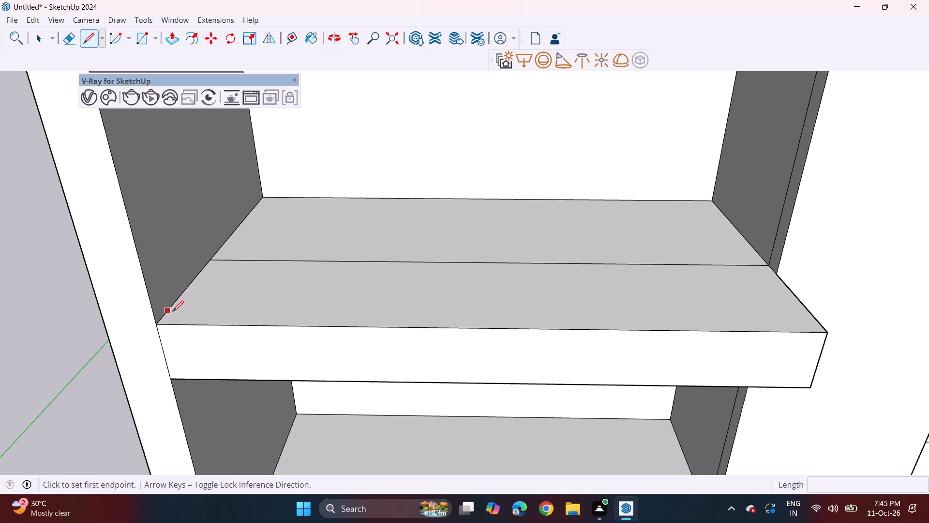
left_click_drag(172, 312, 177, 314)
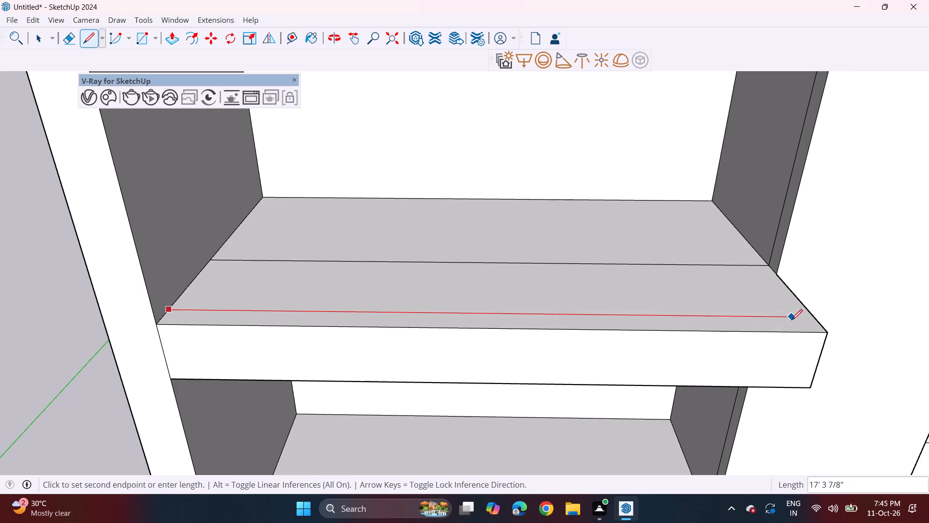
left_click(796, 319)
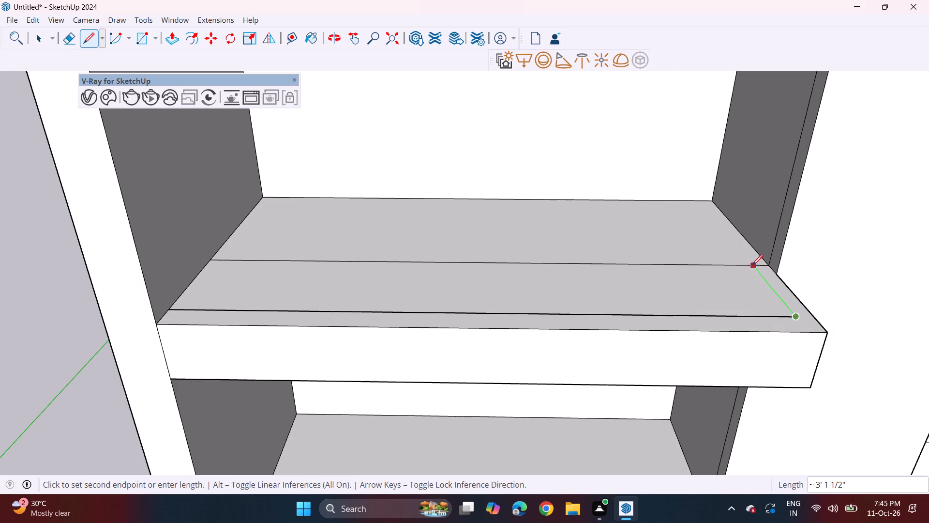
left_click(751, 264)
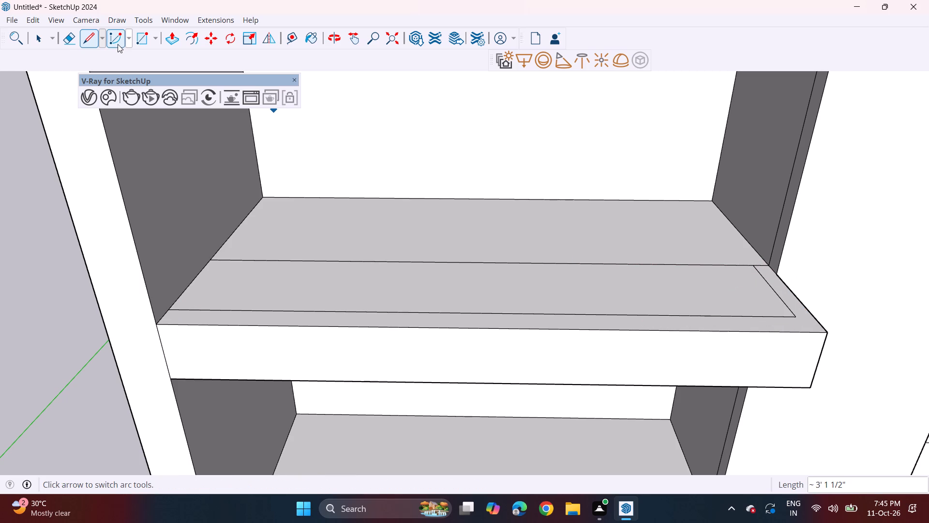
Raise the L-shaped border strip on the slab's top by about 6 7/8".
left_click(173, 42)
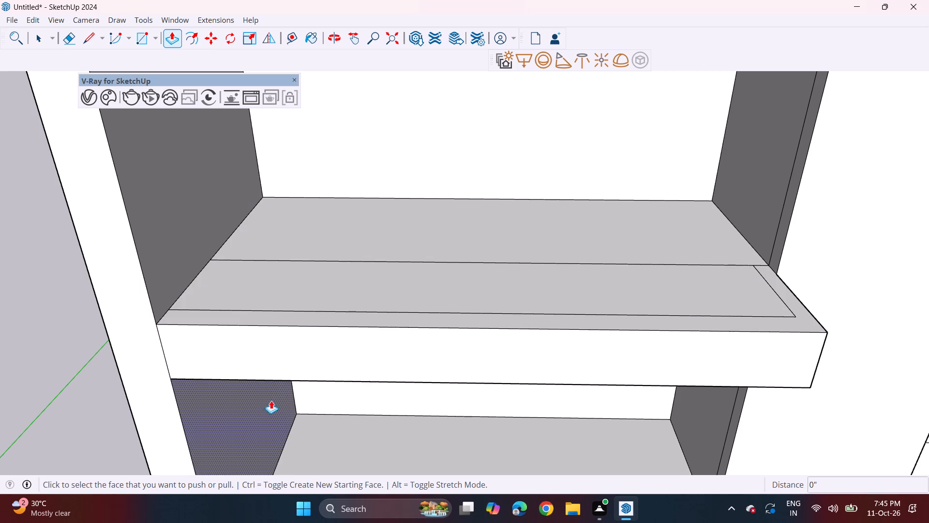
left_click(333, 314)
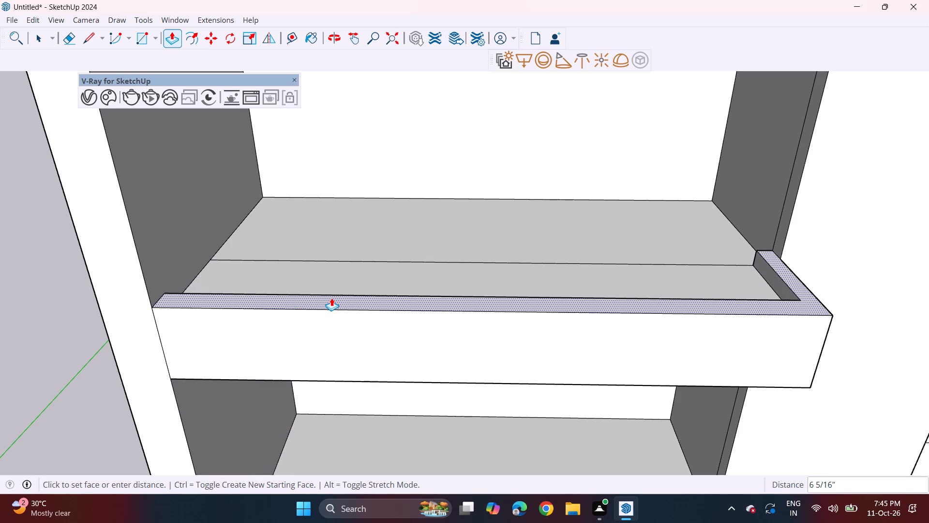
left_click(336, 296)
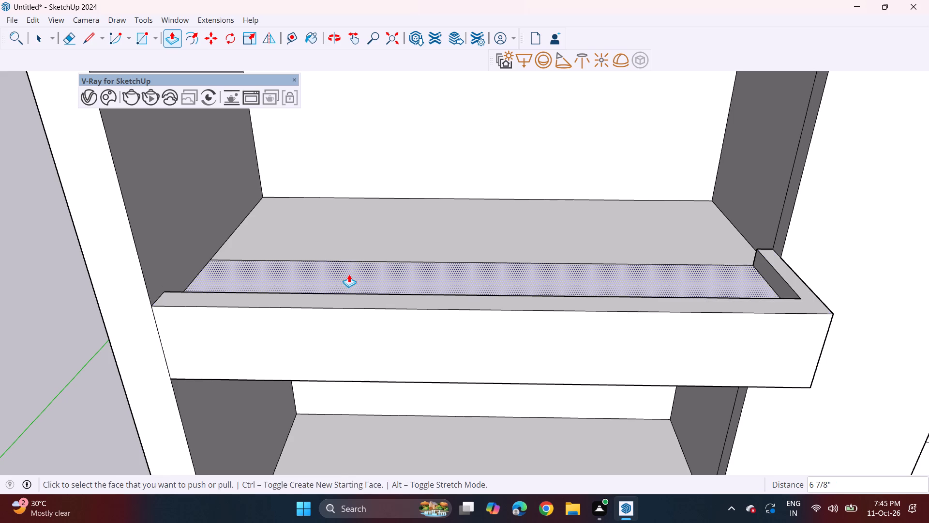
Pull the inner strip behind the L-shaped border up by about 1' 10 1/8" as the parapet block.
left_click(349, 274)
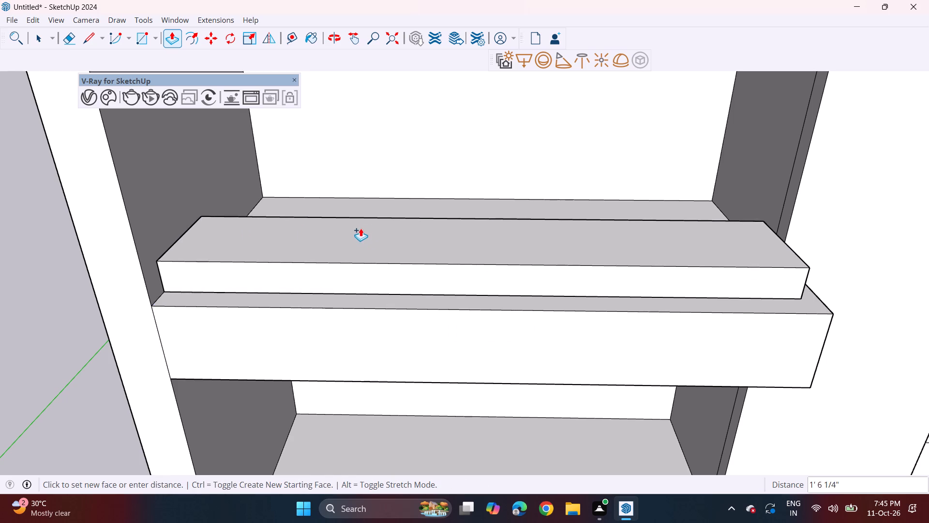
left_click(365, 217)
Pull the upper slab's tower-side end face out about 3 3/8", matching the balcony below.
middle_click_drag(561, 274, 388, 198)
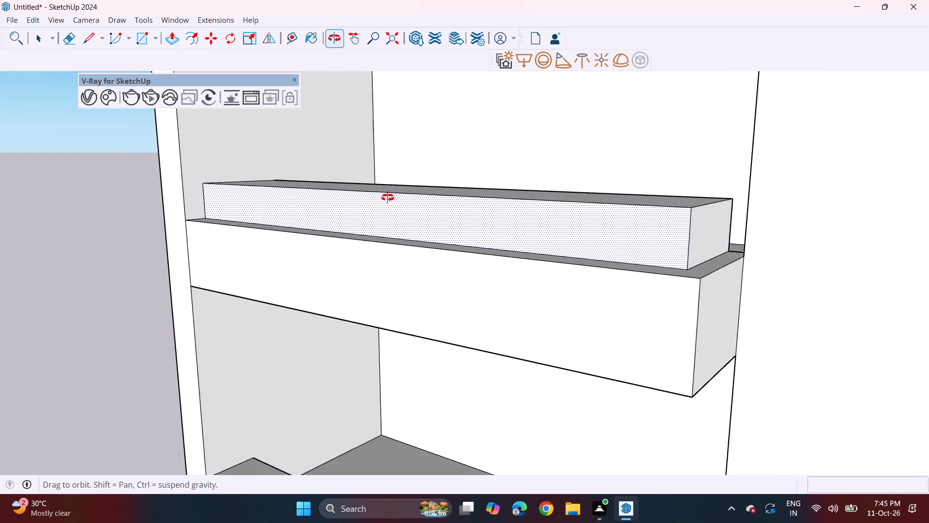
middle_click_drag(388, 198, 433, 211)
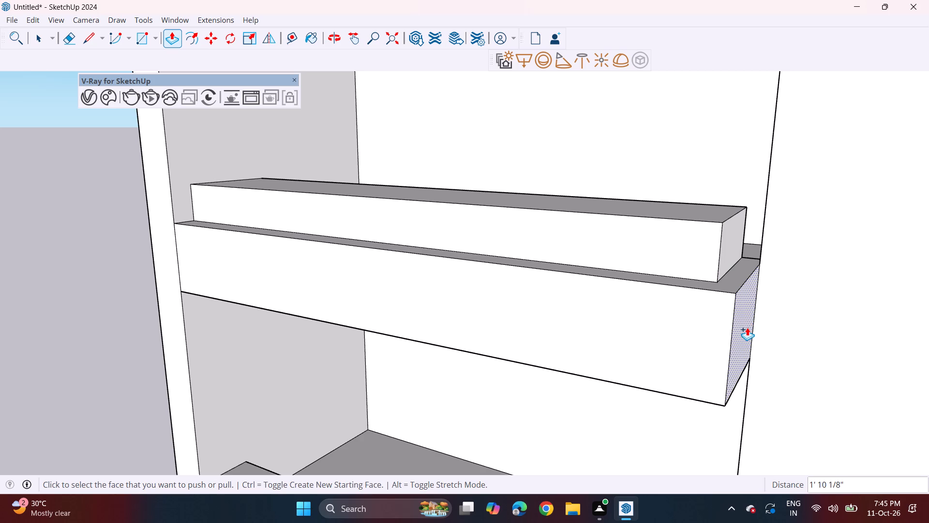
left_click(747, 327)
middle_click_drag(755, 351, 719, 80, "shift")
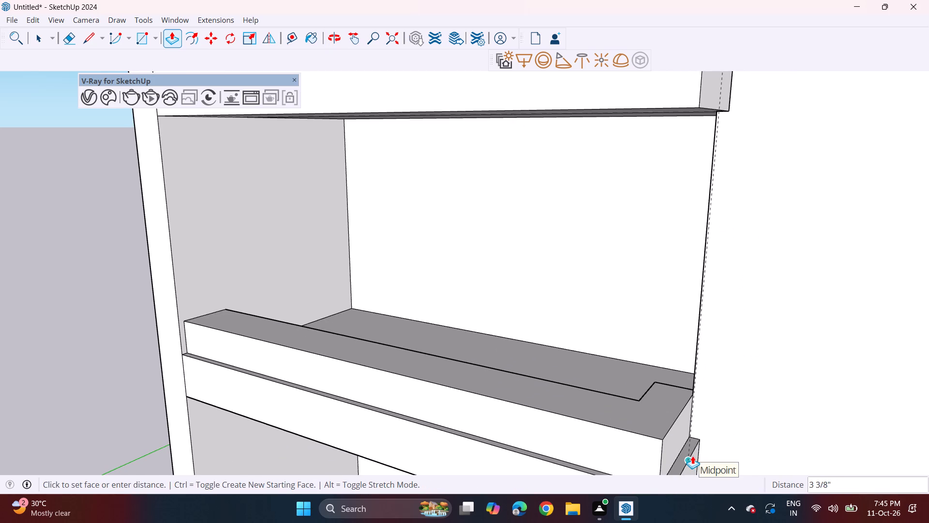
left_click(692, 456)
Extend the upper parapet block's tower-side end face by about 6 3/16".
middle_click_drag(616, 225, 612, 382)
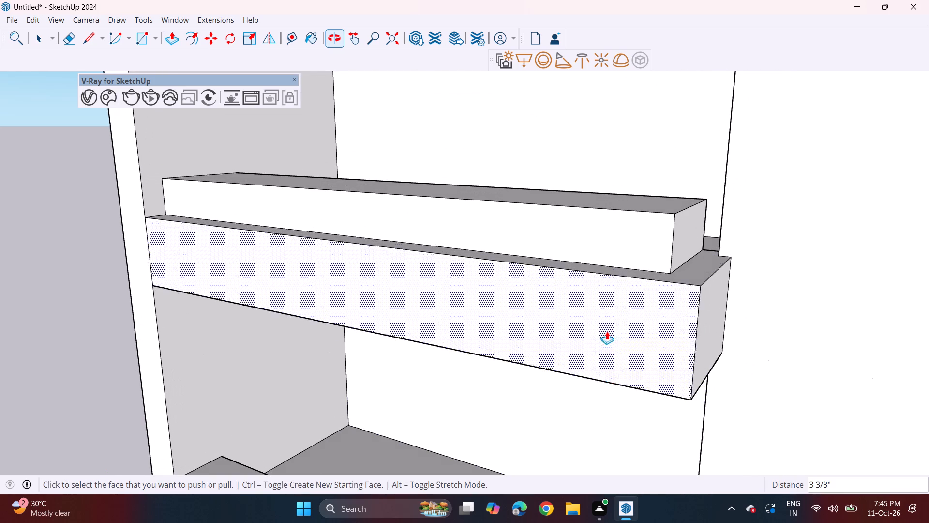
left_click(679, 236)
left_click(703, 245)
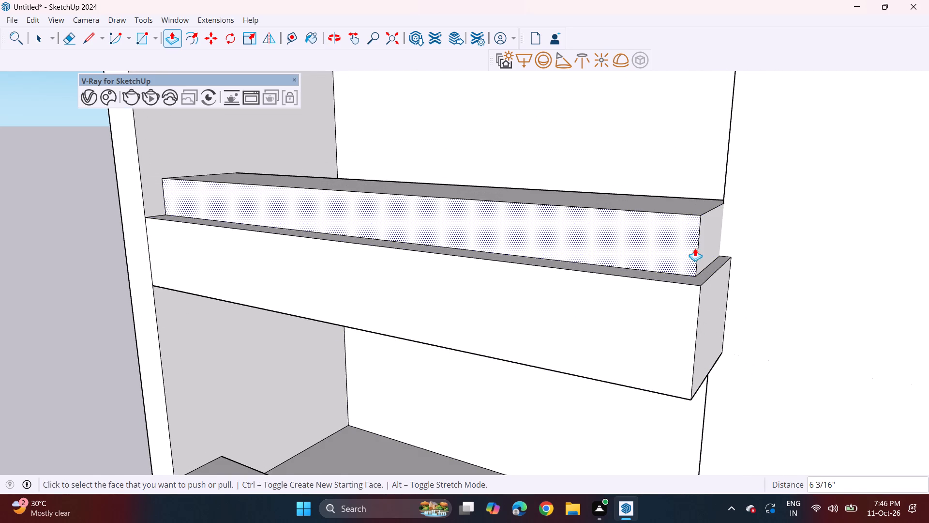
Lower the narrow L-shaped ledge in front of the upper parapet by about 4 7/8".
middle_click_drag(619, 289, 670, 264)
scroll(651, 271, "down", 1)
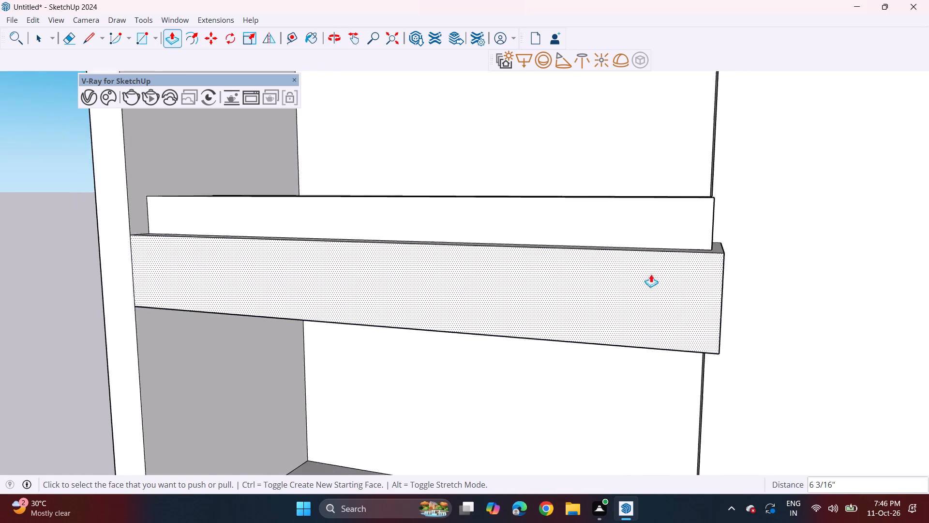
scroll(651, 274, "down", 5)
middle_click_drag(571, 355, 496, 254, "shift")
scroll(468, 248, "down", 3)
middle_click_drag(444, 317, 465, 279)
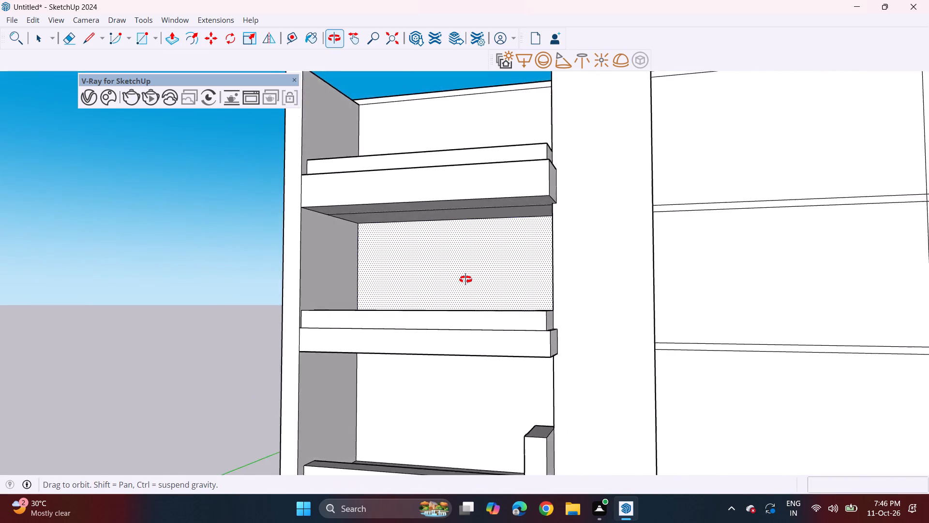
middle_click_drag(465, 279, 503, 300)
scroll(526, 223, "up", 2)
middle_click_drag(525, 218, 524, 193)
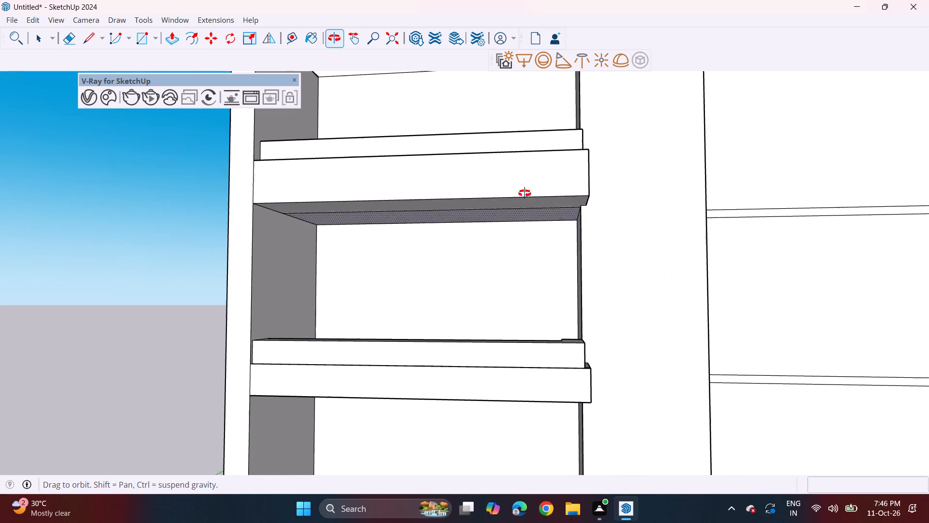
middle_click_drag(524, 193, 522, 187)
middle_click_drag(508, 188, 538, 359)
left_click(538, 238)
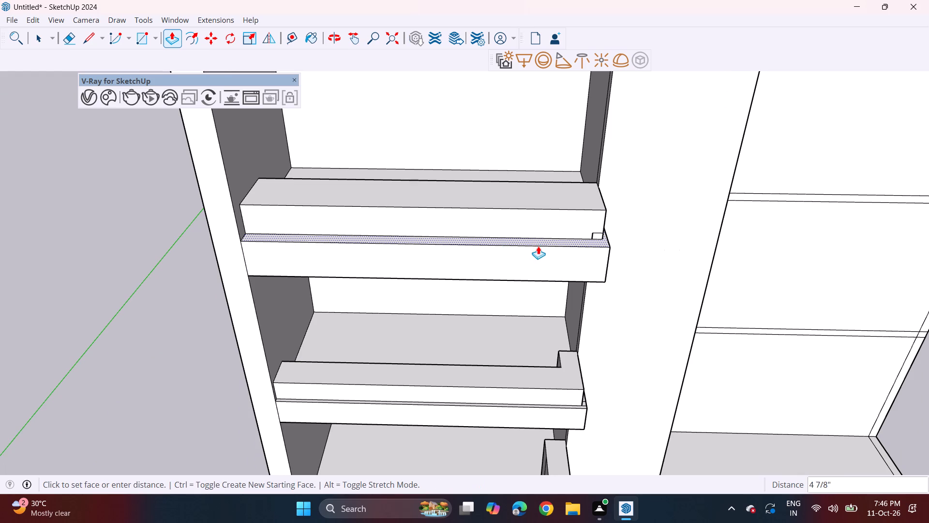
left_click(539, 247)
Lower the top of the upper balcony's parapet block by about 7 7/8".
left_click(540, 199)
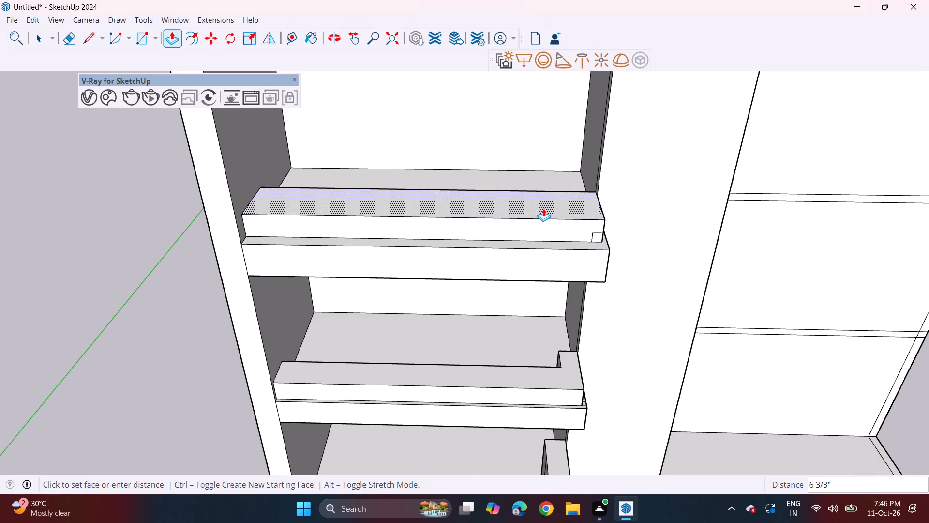
left_click(545, 211)
Erase the small leftover square outline at the tower-side end of the upper parapet's front face.
middle_click_drag(654, 230, 629, 231)
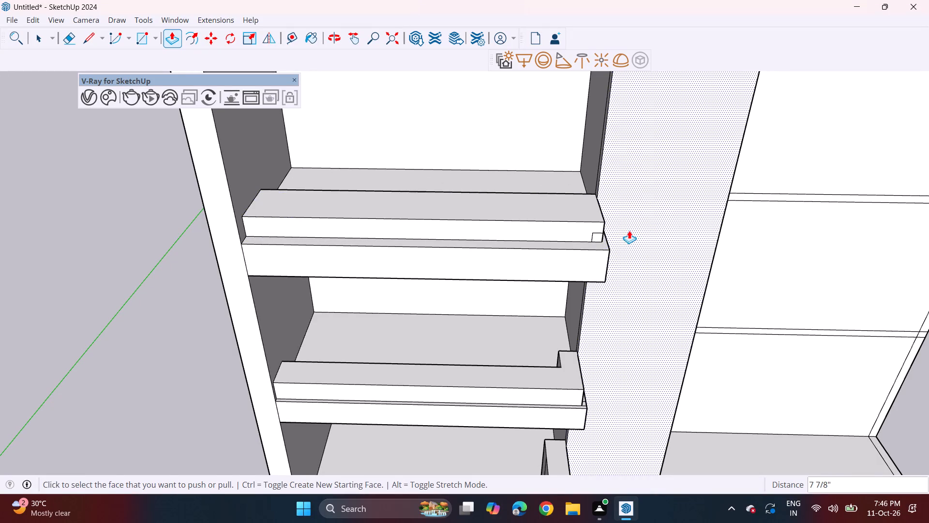
middle_click_drag(629, 231, 590, 231)
scroll(598, 234, "up", 3)
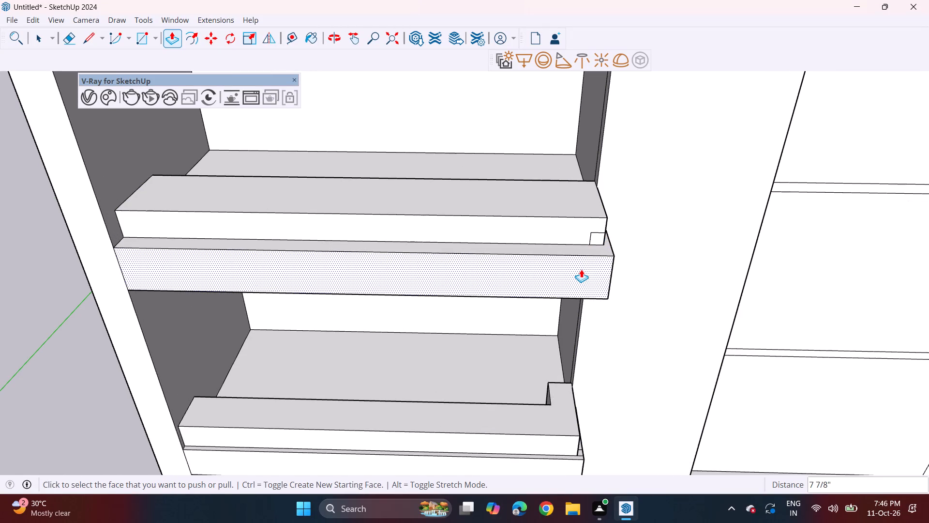
scroll(614, 265, "up", 4)
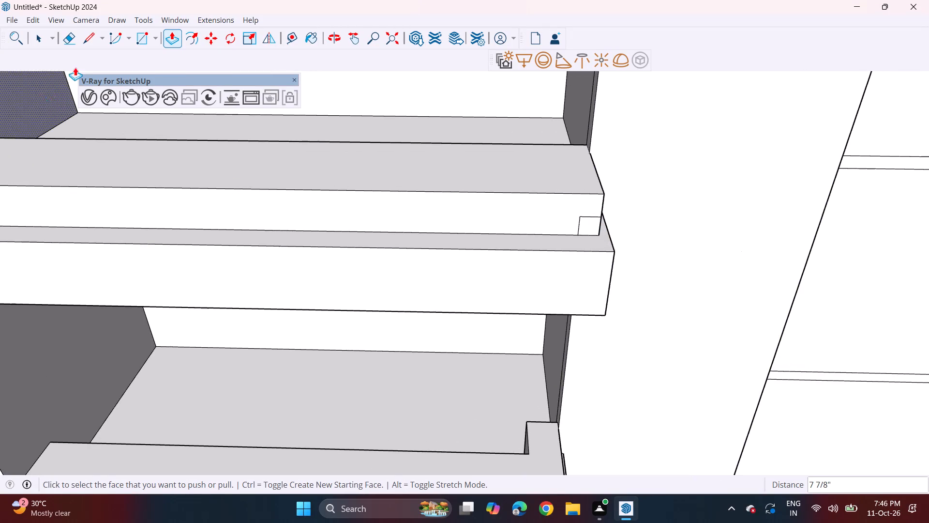
left_click_drag(66, 38, 76, 44)
left_click(580, 218)
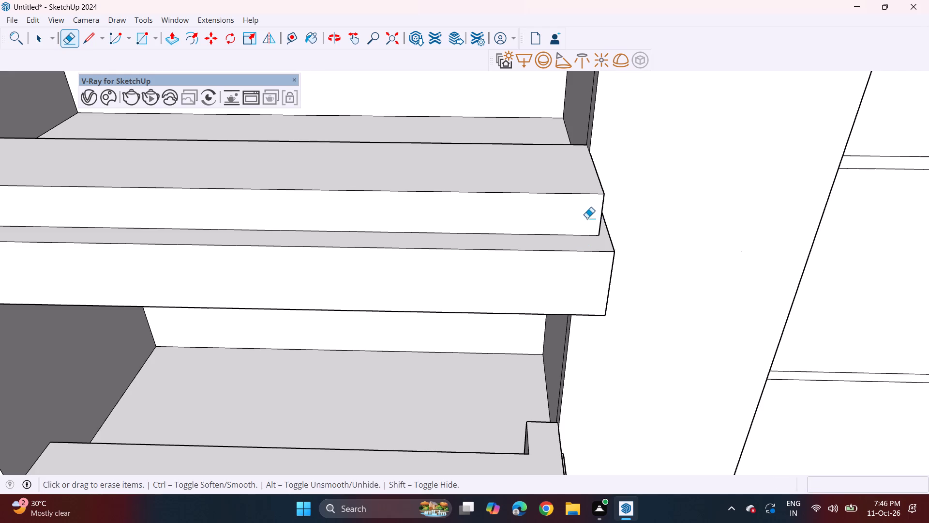
Erase the leftover dividing line on the tower-side end face of the upper balcony's parapet.
middle_click_drag(556, 268, 509, 177)
scroll(502, 160, "down", 3)
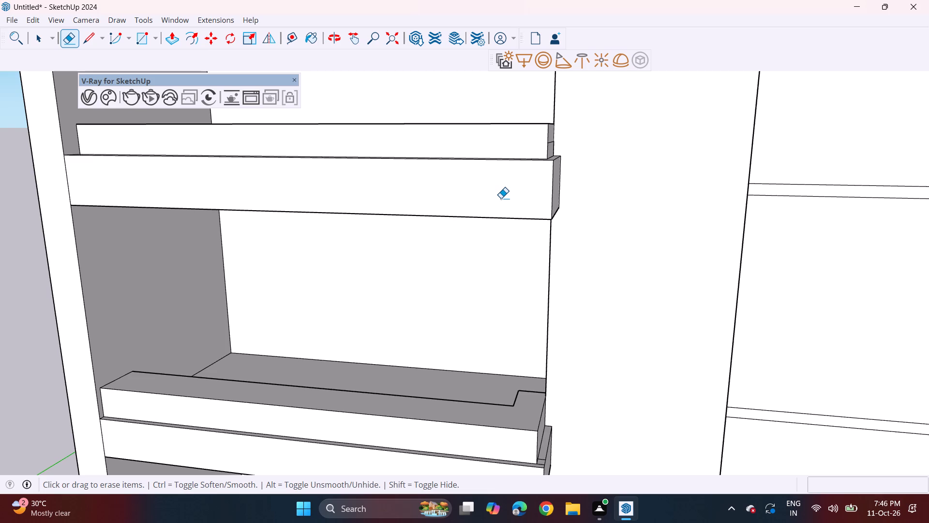
scroll(436, 221, "down", 4)
scroll(391, 316, "down", 2)
middle_click_drag(395, 358, 395, 358, "shift")
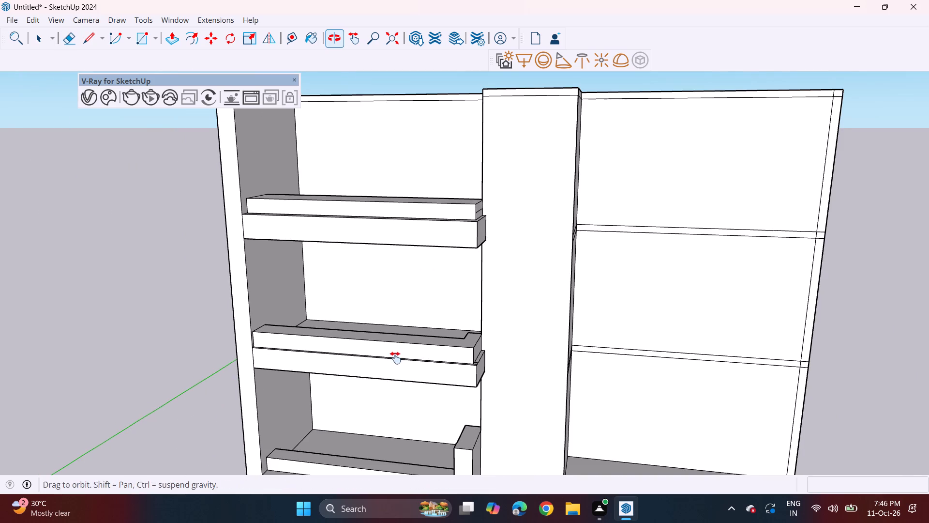
middle_click_drag(395, 358, 367, 358, "shift")
middle_click_drag(330, 373, 360, 323)
middle_click_drag(370, 319, 185, 382, "shift")
middle_click_drag(199, 364, 211, 354)
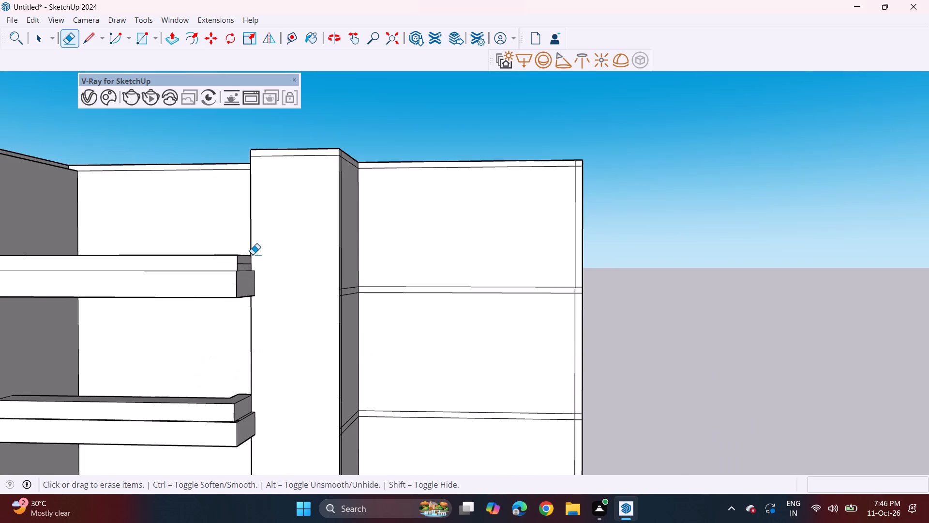
scroll(253, 254, "up", 3)
left_click(239, 270)
left_click(241, 268)
Examine the stacked front balconies, their parapets and the lowest balcony's raised corner post from the front and side.
scroll(233, 283, "down", 3)
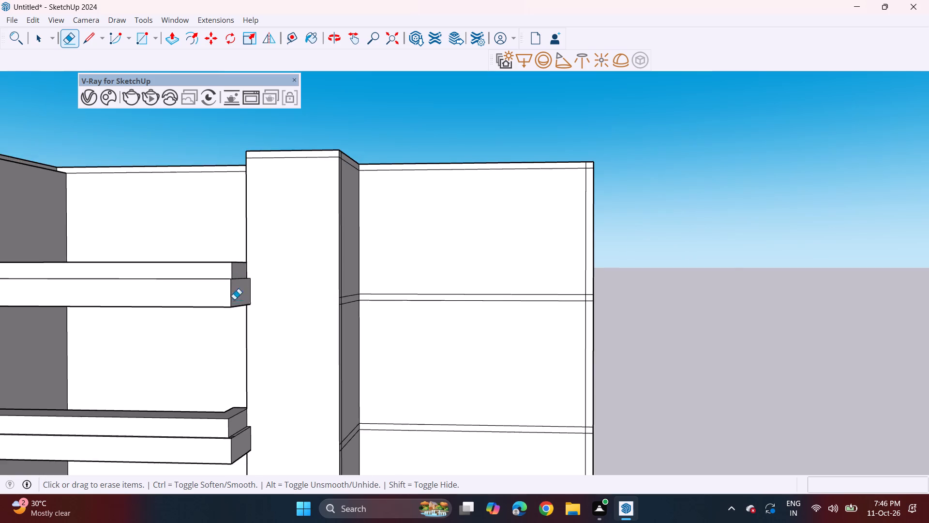
middle_click_drag(210, 321, 345, 274, "shift")
scroll(346, 275, "down", 2)
middle_click_drag(340, 308, 298, 273, "shift")
middle_click_drag(295, 274, 345, 273)
middle_click(353, 273)
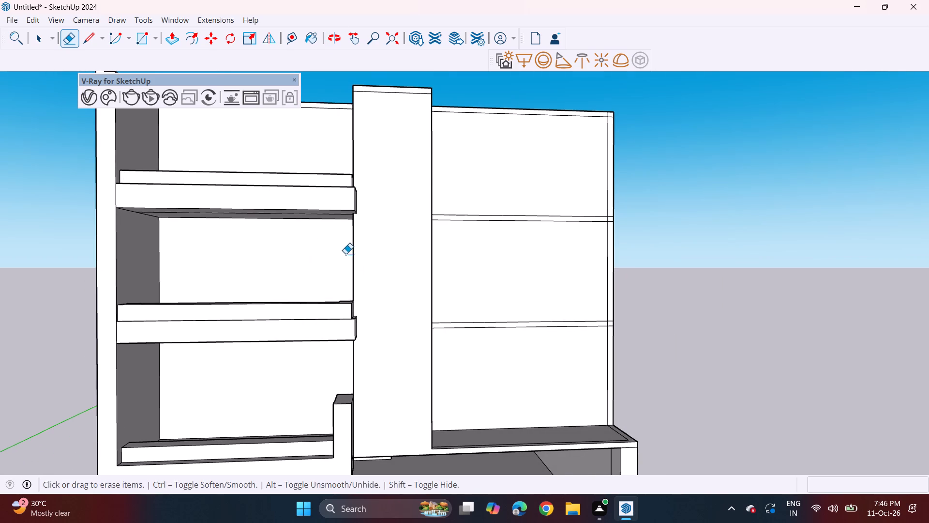
scroll(345, 253, "down", 2)
middle_click_drag(312, 268, 360, 248, "shift")
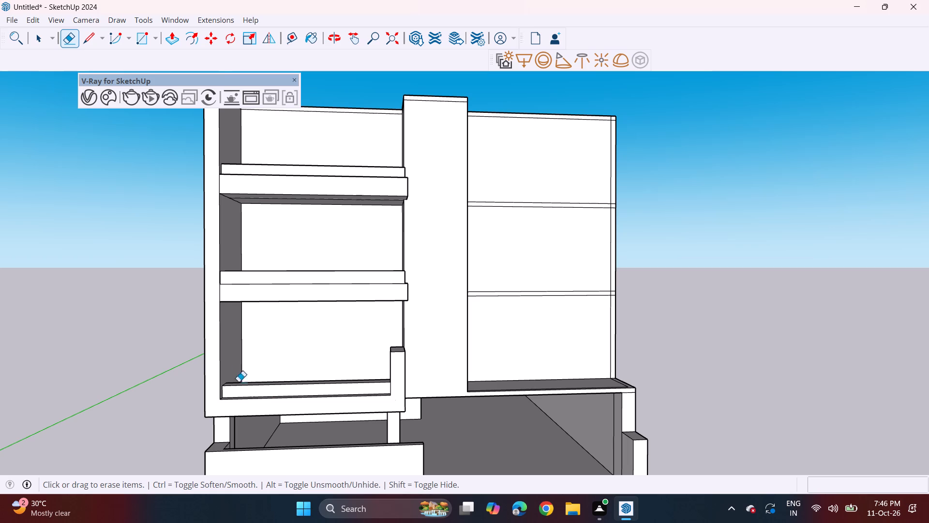
middle_click_drag(238, 367, 254, 357)
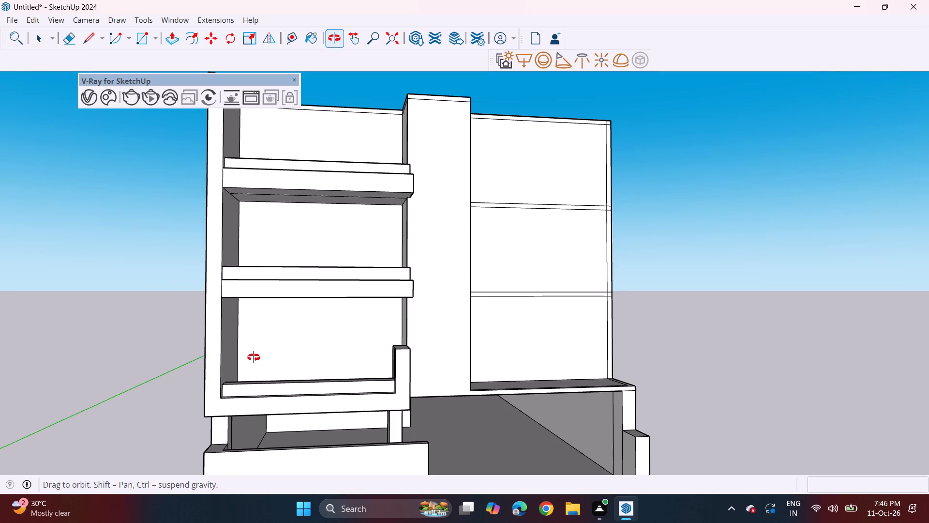
middle_click_drag(254, 357, 253, 357)
middle_click_drag(252, 358, 257, 427)
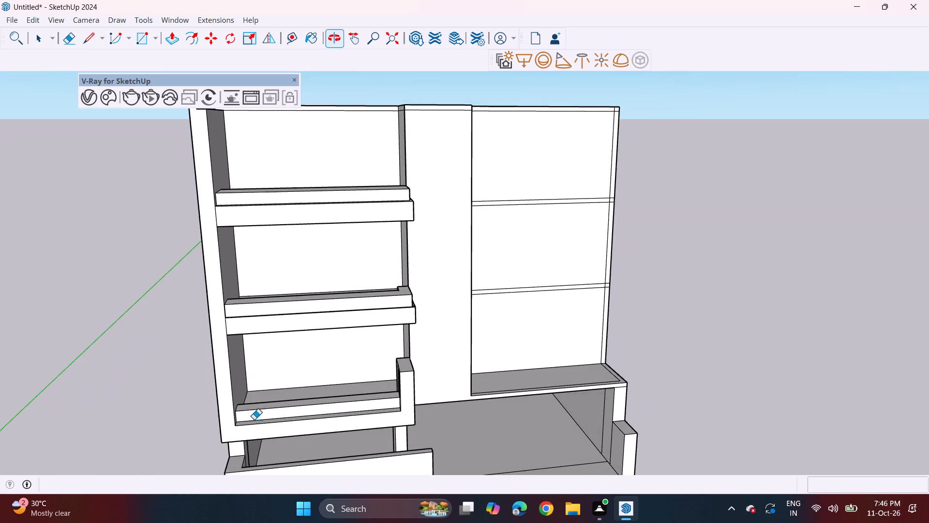
middle_click_drag(375, 371, 464, 351)
left_click(443, 376)
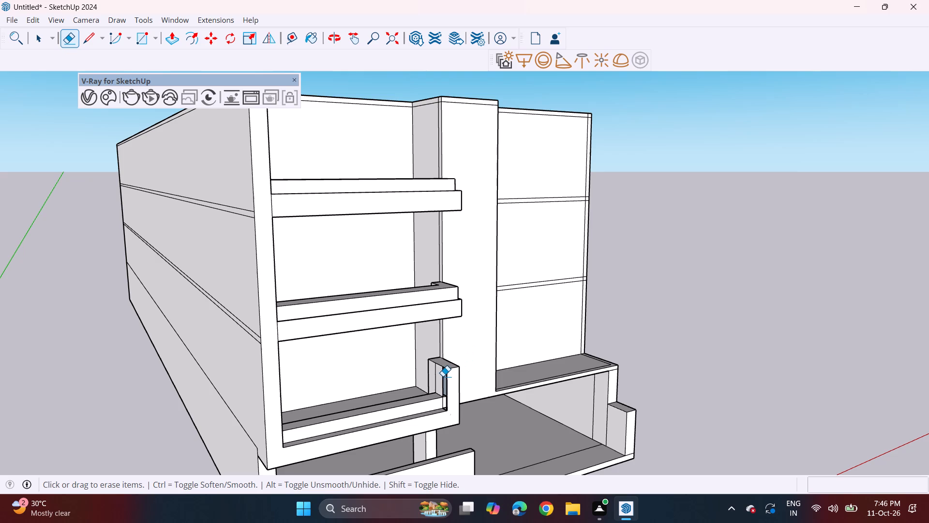
Pull the recessed inner face of the lowest balcony's corner post toward the parapet by about 1' 4 15/16".
scroll(437, 375, "up", 7)
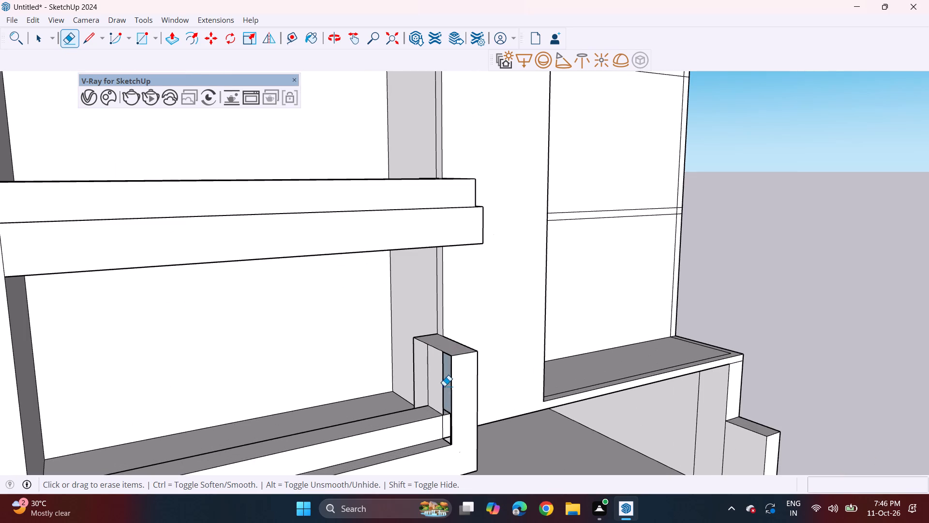
left_click(444, 386)
left_click(429, 377)
middle_click_drag(433, 387, 488, 391)
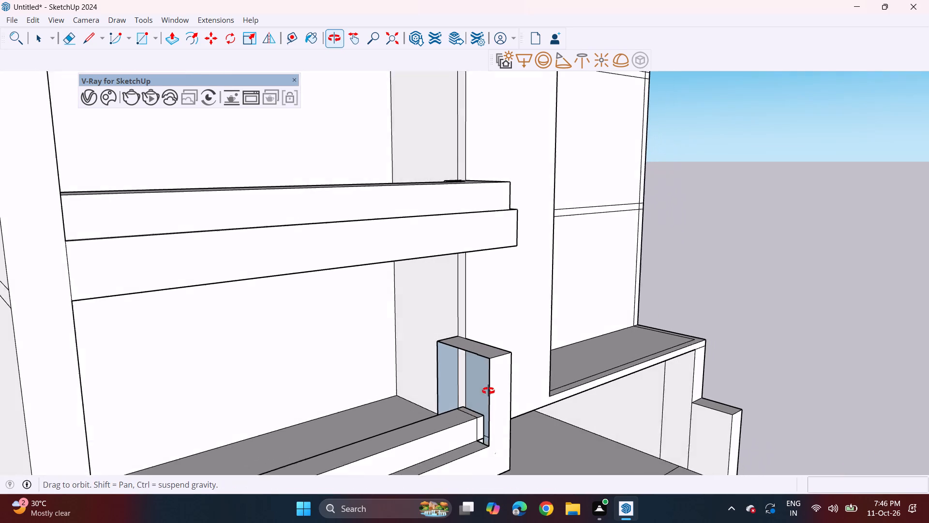
middle_click_drag(488, 391, 489, 390)
key("m")
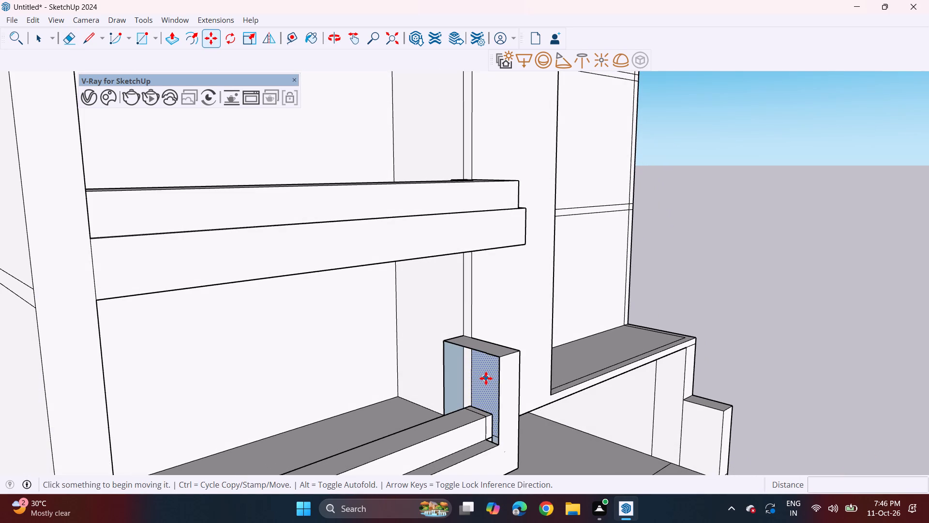
key("p")
left_click(487, 381)
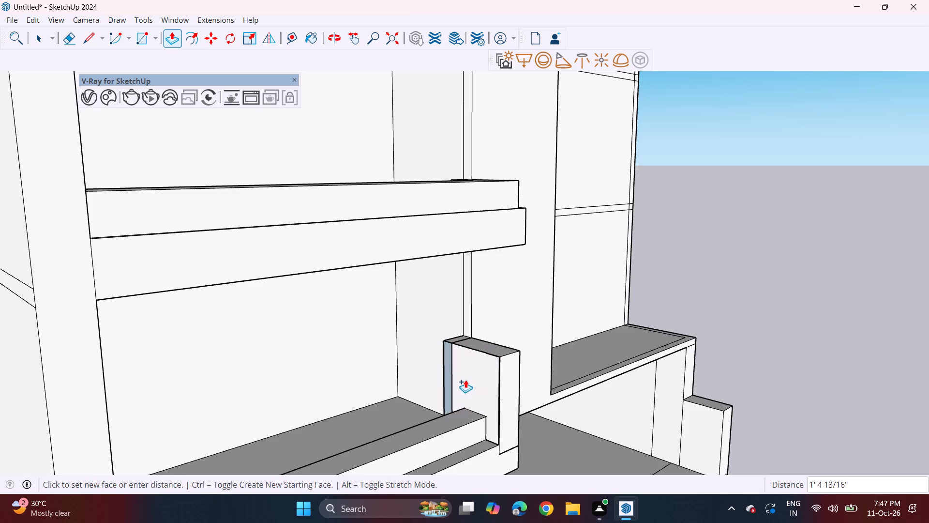
left_click(461, 345)
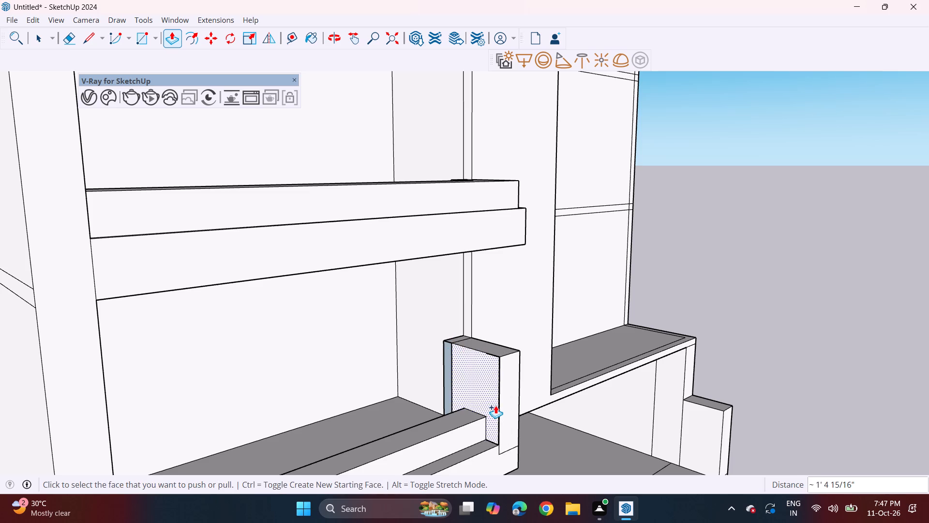
Erase the leftover horizontal line across the front and outer side of the corner post's base.
middle_click_drag(494, 405, 303, 338)
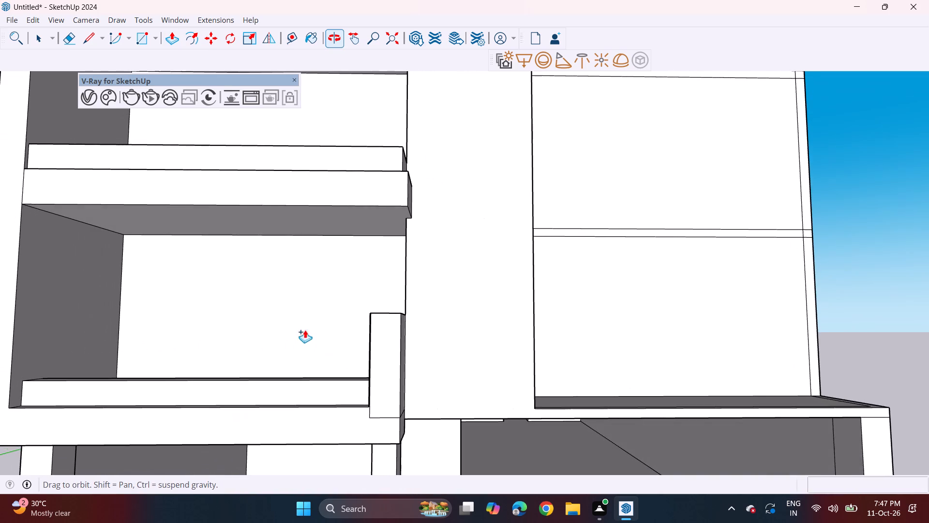
left_click_drag(71, 33, 74, 41)
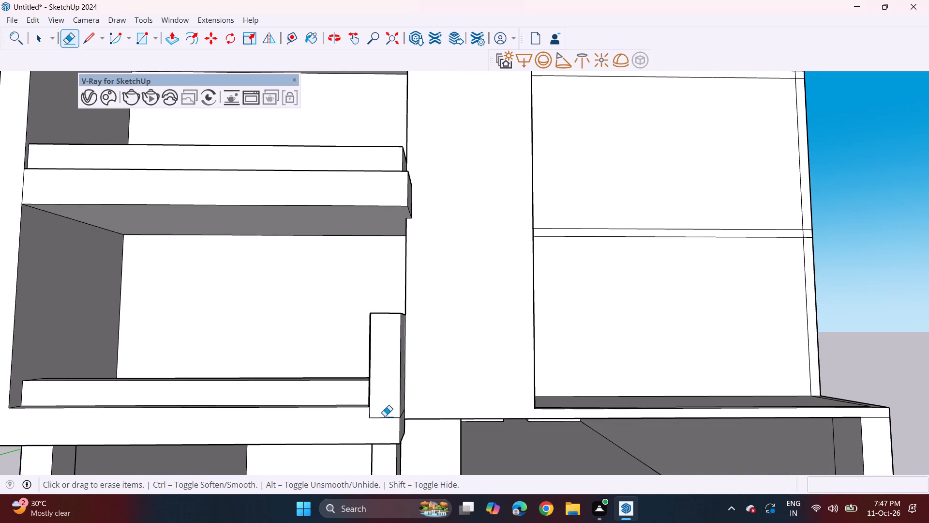
left_click_drag(385, 416, 384, 423)
left_click(370, 417)
middle_click_drag(386, 407, 302, 392)
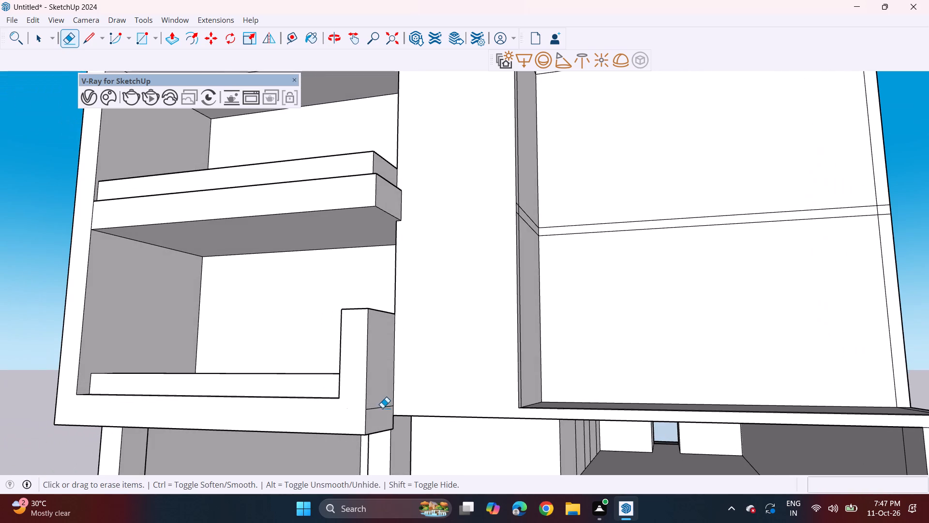
left_click(382, 408)
Pull the corner post's reopened inner face toward the parapet again by about 1' 4 15/16".
middle_click_drag(329, 415, 456, 433)
scroll(420, 374, "down", 6)
middle_click_drag(415, 365, 459, 388)
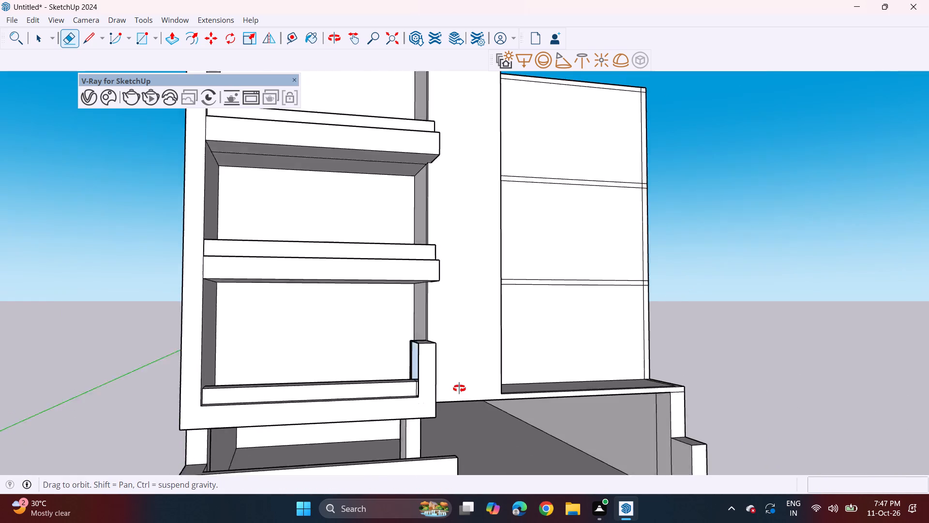
middle_click_drag(459, 388, 566, 421)
scroll(467, 381, "up", 3)
key("space")
key("p")
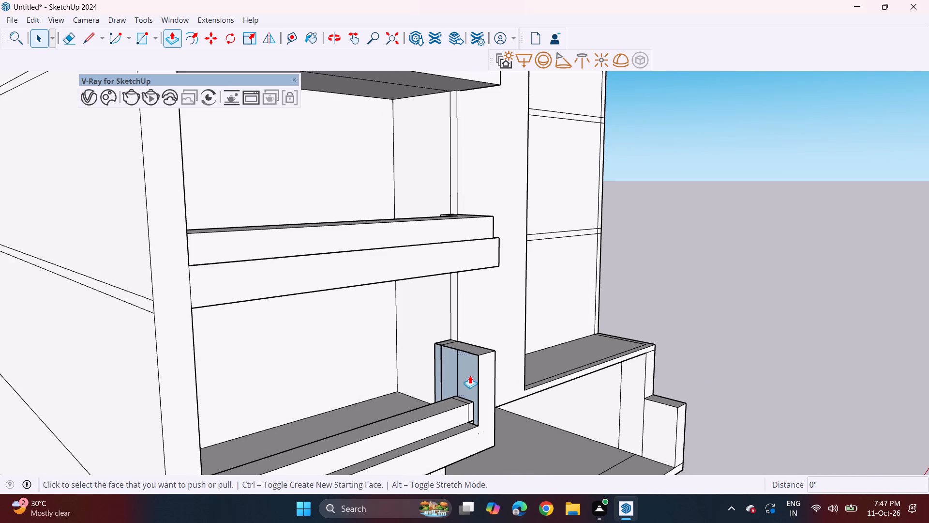
left_click(471, 377)
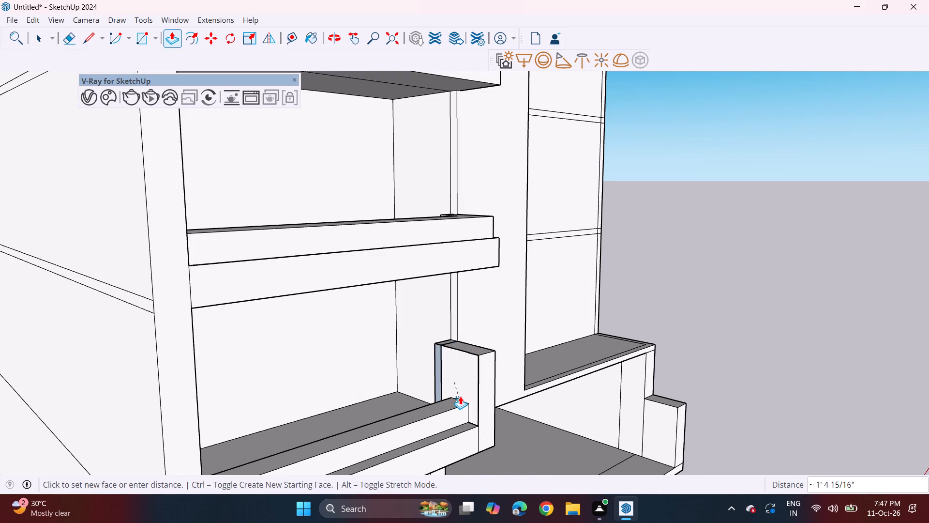
left_click(460, 396)
Pull the narrow recessed strip at the rear of the corner post's inner face out by about 7 1/4".
middle_click(501, 407)
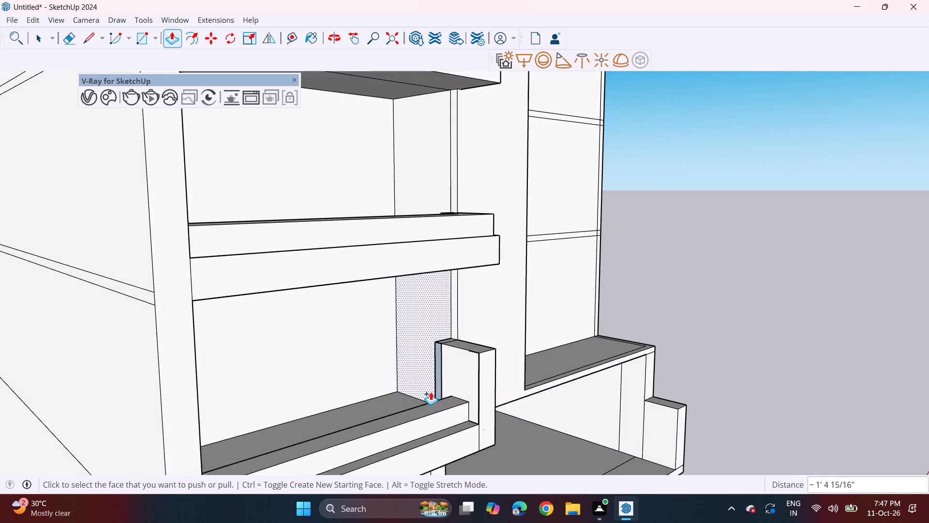
scroll(434, 383, "up", 4)
left_click(438, 380)
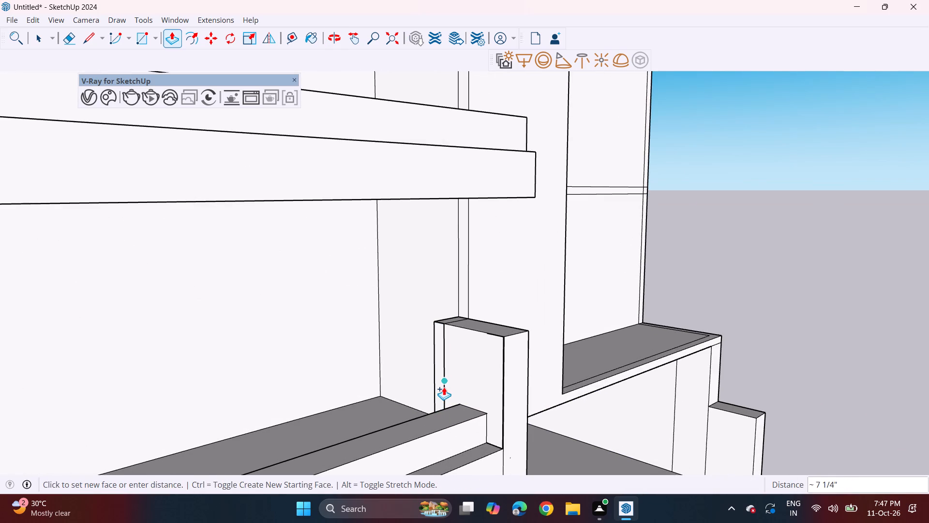
left_click(444, 387)
Erase the leftover dividing lines on the corner post's inner face and top.
left_click_drag(72, 44, 79, 53)
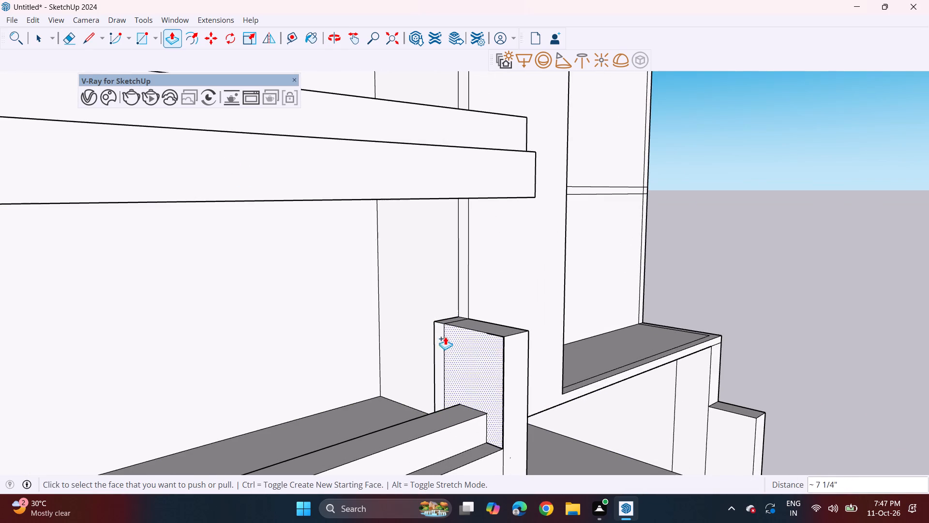
left_click_drag(68, 36, 73, 42)
left_click(442, 337)
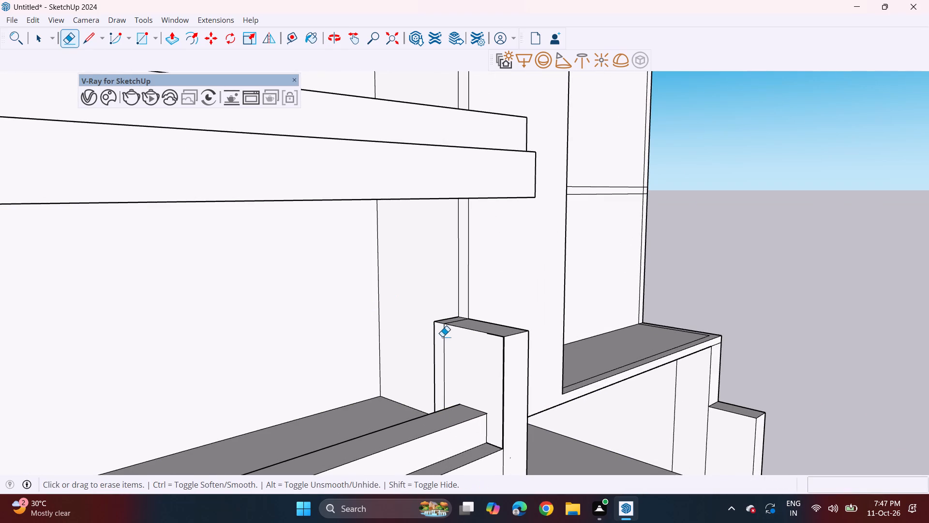
left_click(457, 322)
Examine the corner post and the lowest balcony's parapet from the front, below and above.
middle_click_drag(516, 358, 345, 287)
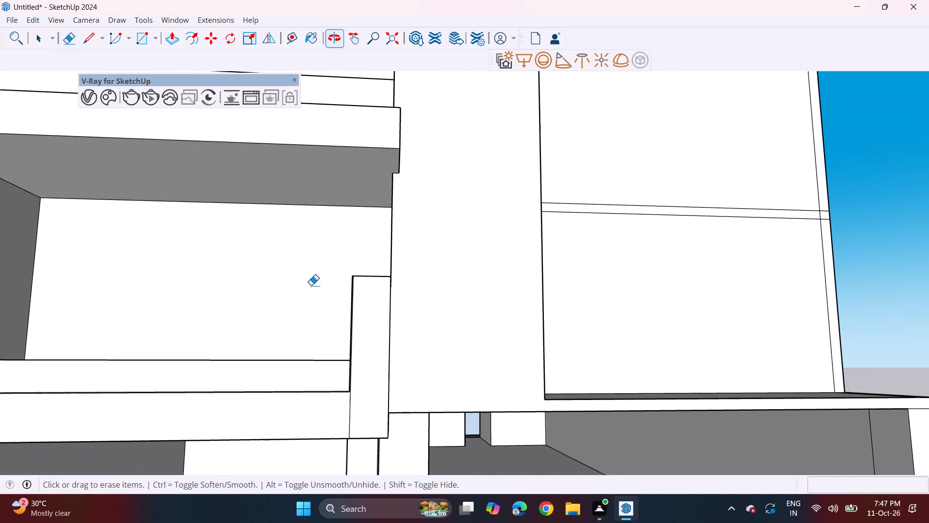
scroll(311, 288, "down", 2)
middle_click_drag(302, 300, 494, 397, "shift")
scroll(464, 347, "down", 2)
middle_click_drag(469, 355, 359, 307, "shift")
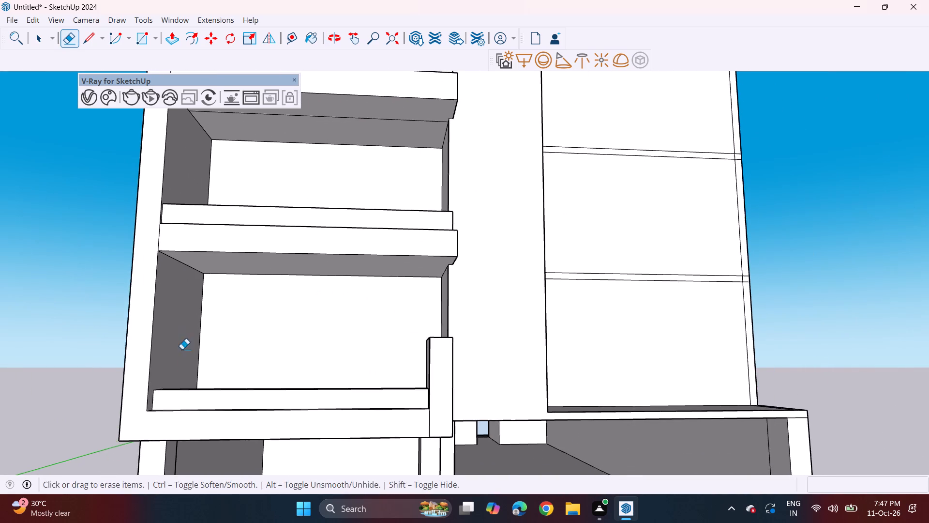
middle_click_drag(185, 359, 194, 413)
middle_click_drag(187, 443, 270, 295, "shift")
middle_click_drag(287, 281, 287, 360)
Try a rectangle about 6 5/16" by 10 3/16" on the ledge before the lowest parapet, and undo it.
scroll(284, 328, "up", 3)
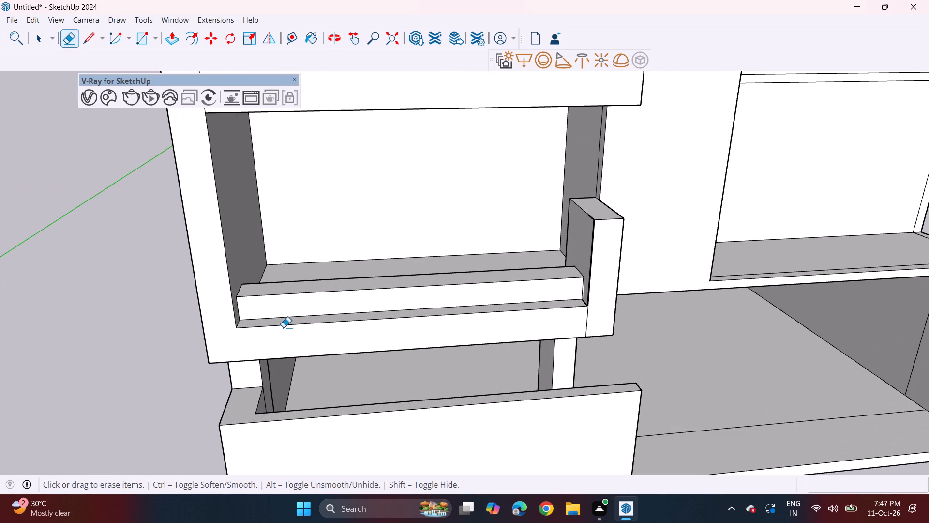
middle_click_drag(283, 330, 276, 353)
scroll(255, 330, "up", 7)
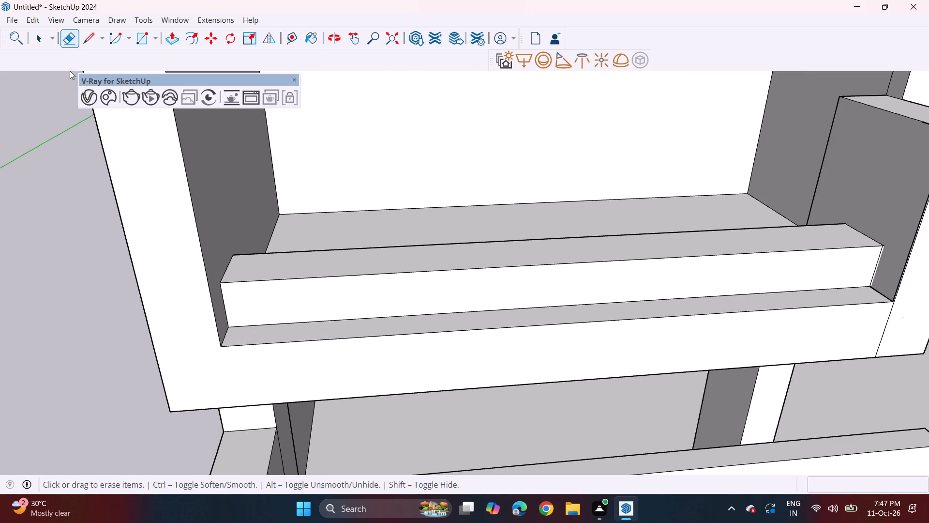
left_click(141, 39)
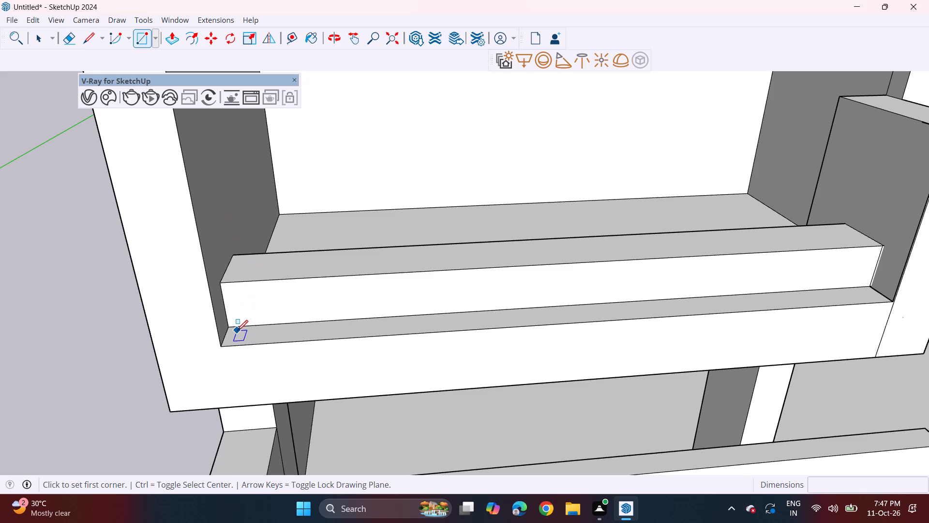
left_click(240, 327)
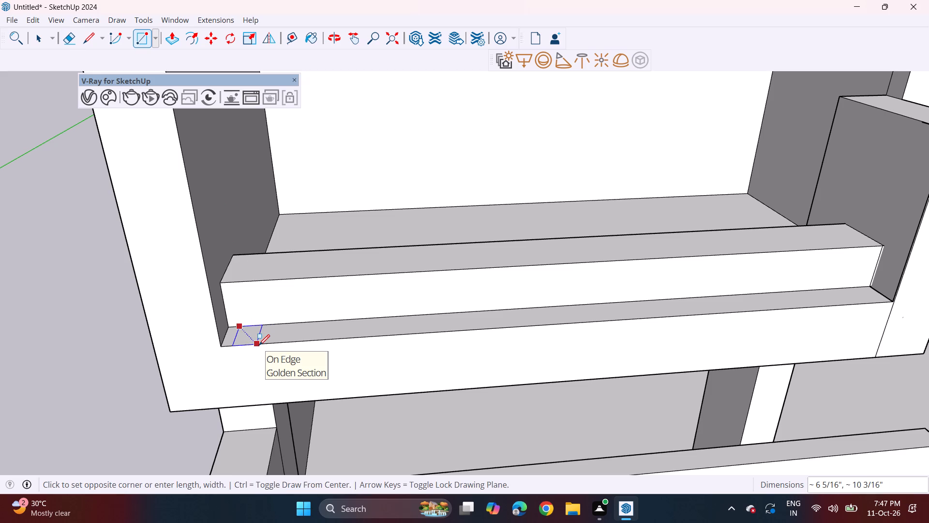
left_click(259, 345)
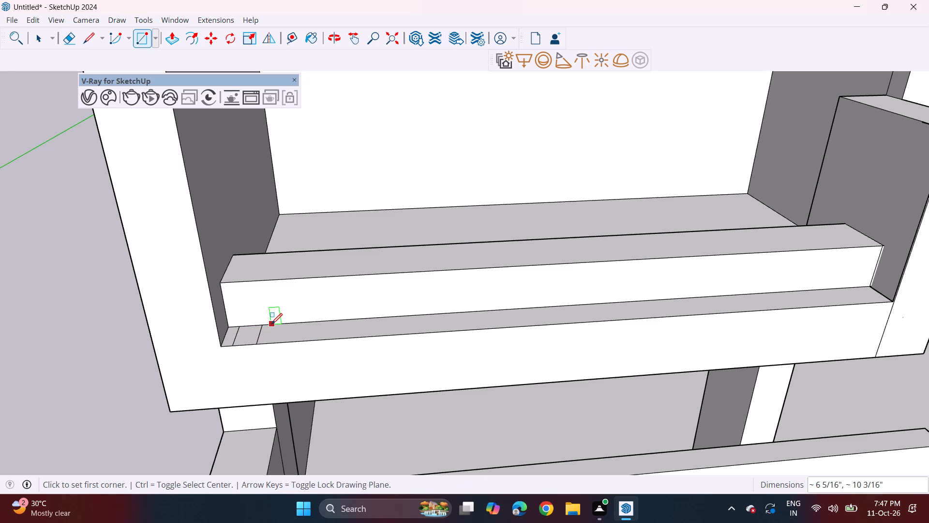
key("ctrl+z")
Draw a rectangle about 11 5/16" by 1' 6 5/16" across the lowest parapet's top, near its outer-wall end.
left_click(243, 279)
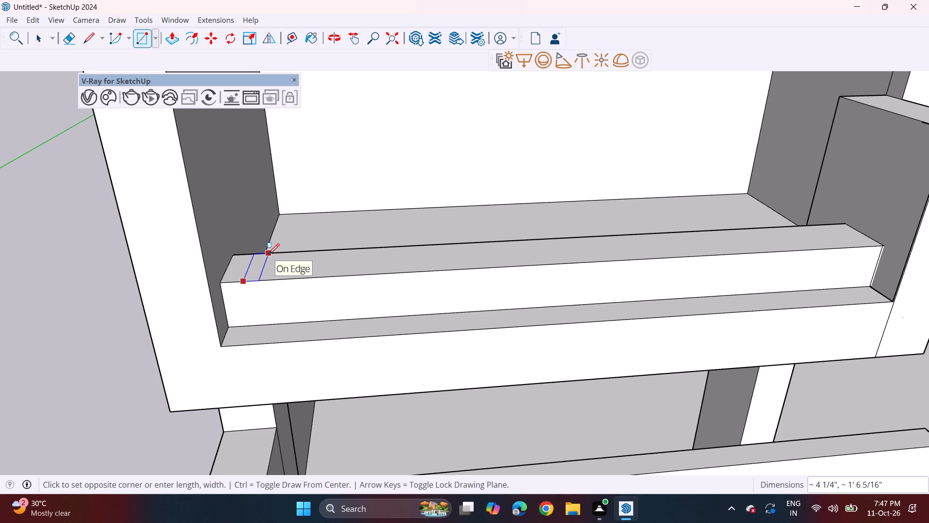
left_click(293, 254)
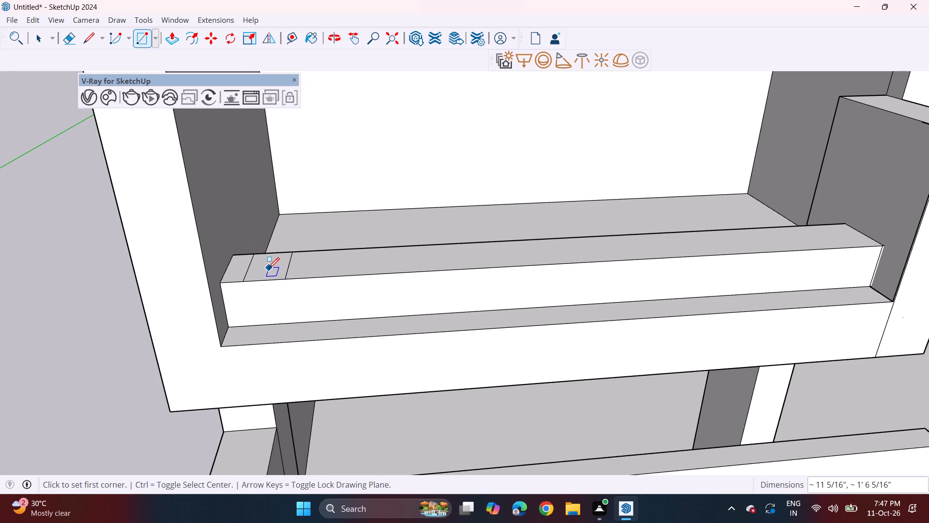
Copy the rectangle three times along the parapet's top toward the corner post, leaving small gaps between copies.
key("space")
key("space")
double_click(261, 276)
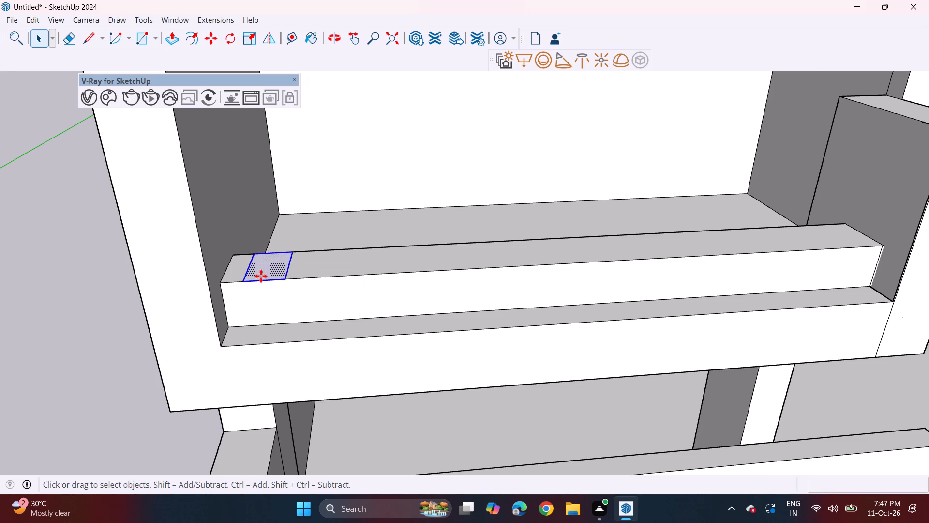
key("m")
left_click(245, 280)
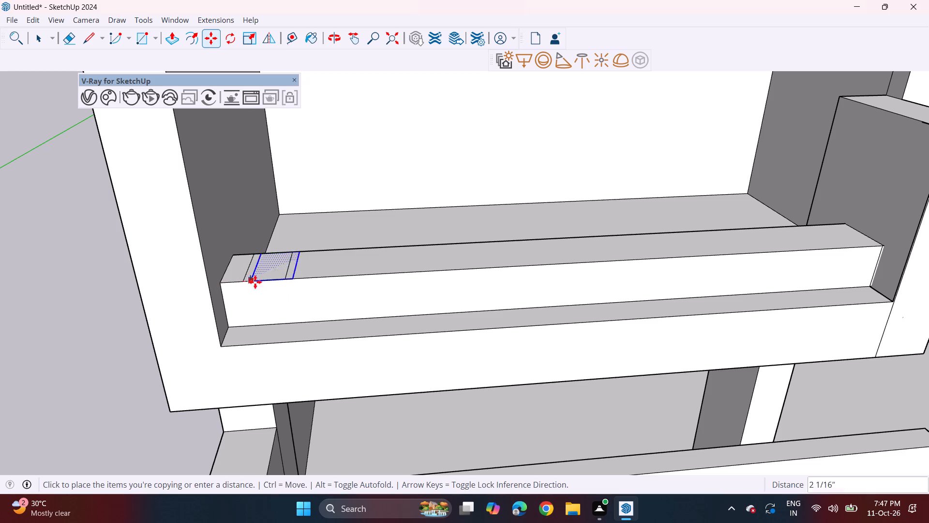
left_click(298, 283)
left_click(298, 280)
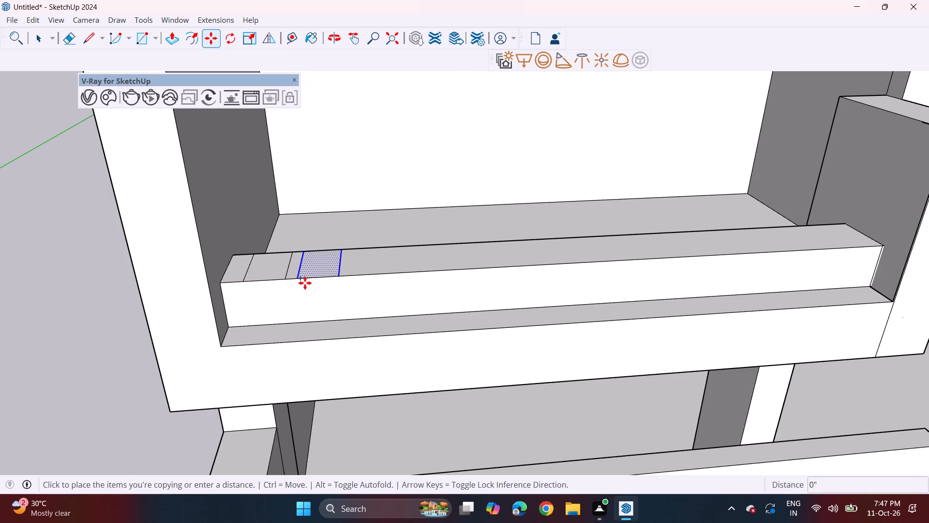
left_click(351, 280)
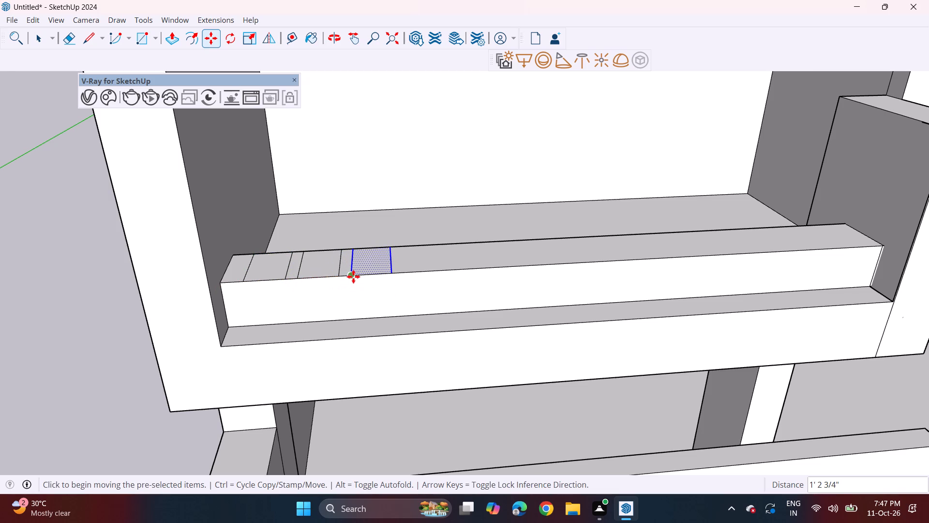
left_click(353, 276)
left_click(412, 276)
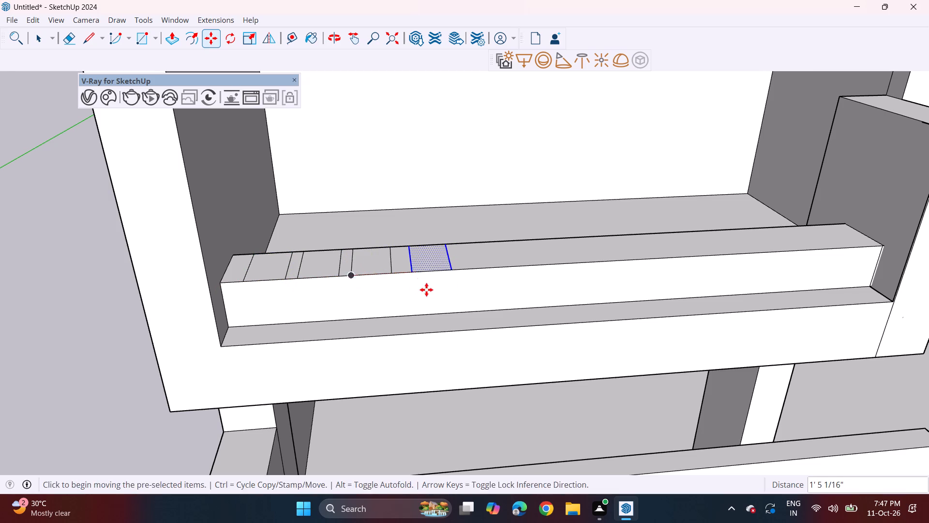
middle_click_drag(426, 289, 375, 273)
key("space")
Create a component from the first rectangle on the parapet's top, leaving the selection unreplaced.
scroll(342, 265, "down", 3)
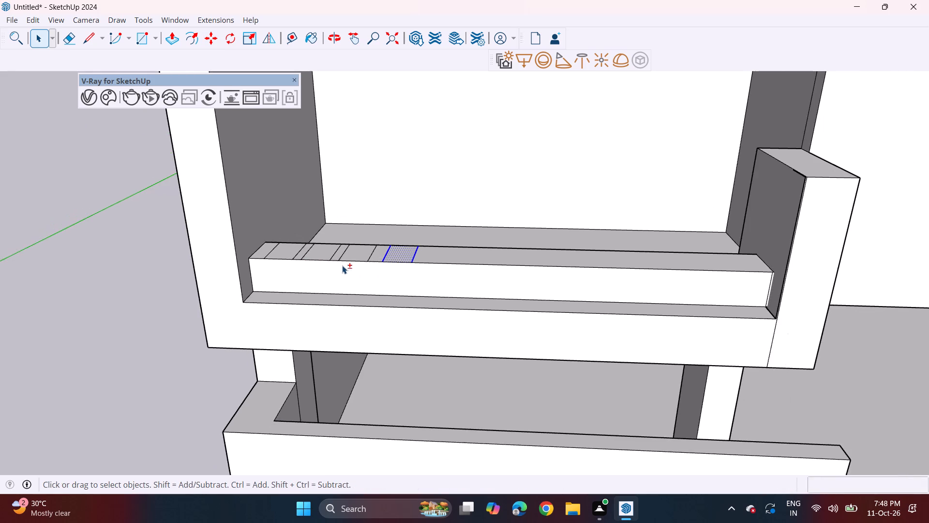
middle_click_drag(341, 265, 305, 363, "shift")
double_click(267, 335)
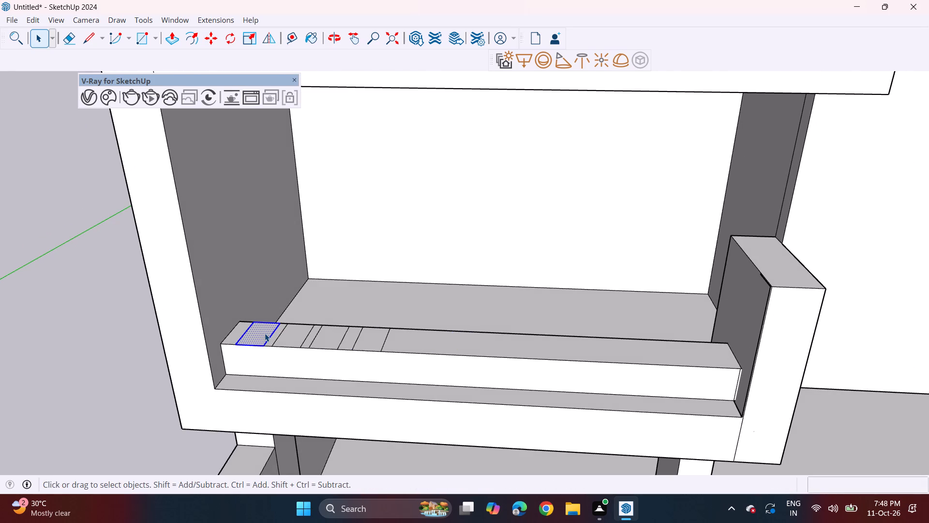
right_click(265, 333)
left_click(312, 178)
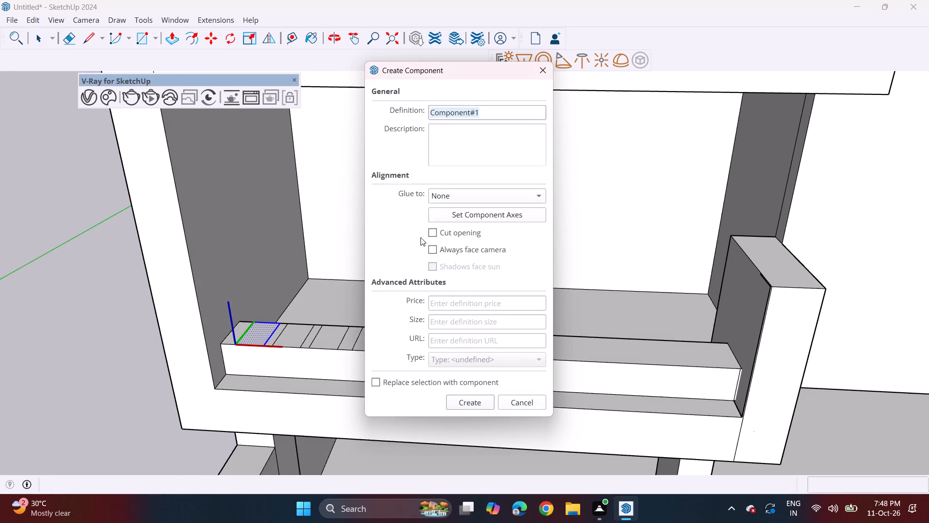
left_click(476, 402)
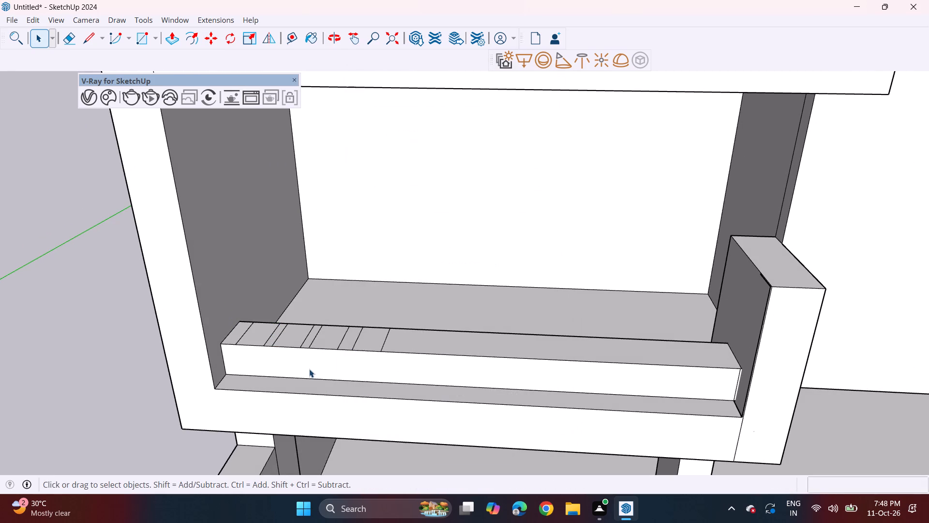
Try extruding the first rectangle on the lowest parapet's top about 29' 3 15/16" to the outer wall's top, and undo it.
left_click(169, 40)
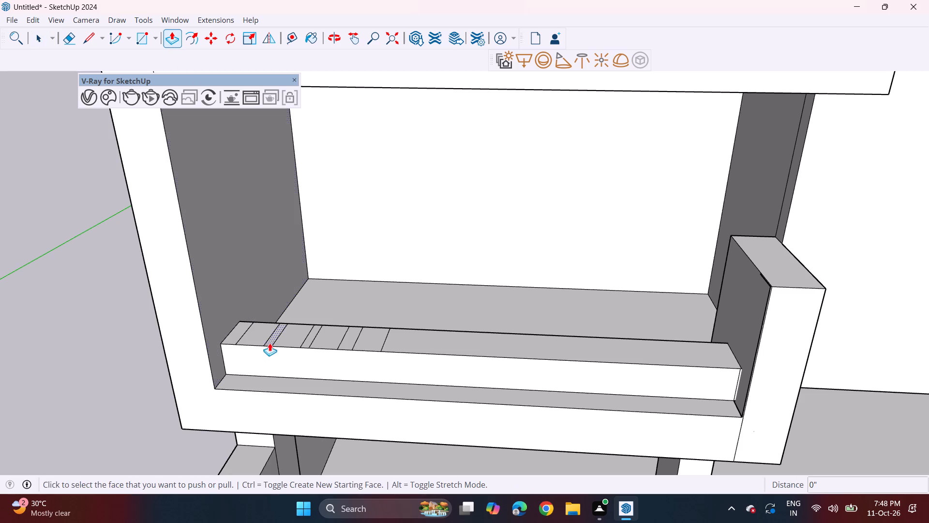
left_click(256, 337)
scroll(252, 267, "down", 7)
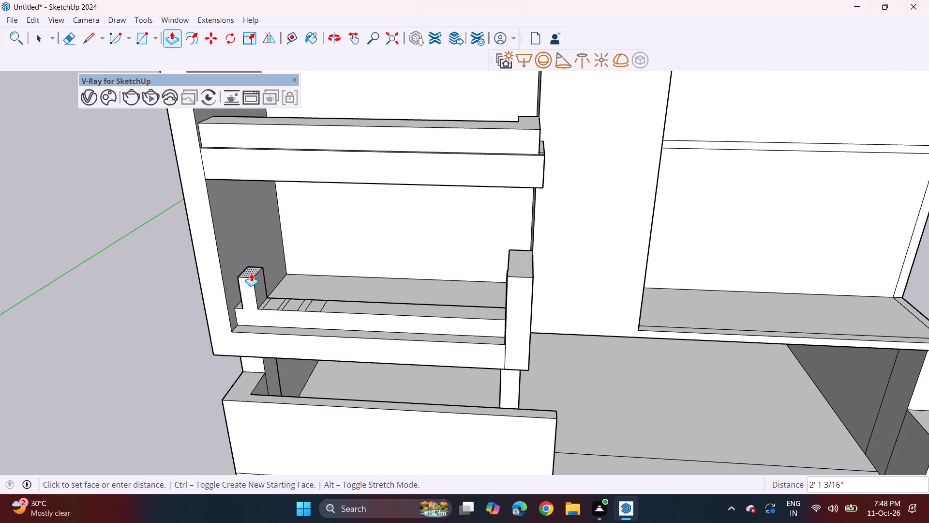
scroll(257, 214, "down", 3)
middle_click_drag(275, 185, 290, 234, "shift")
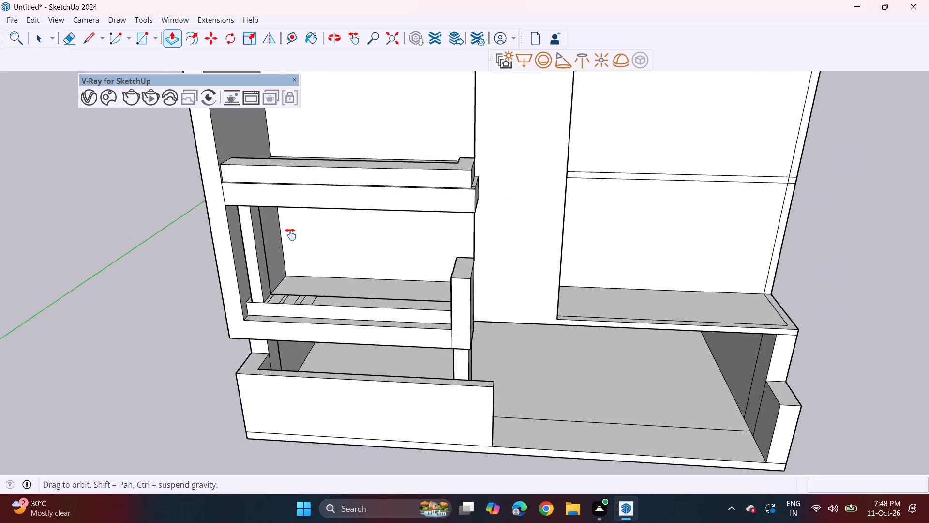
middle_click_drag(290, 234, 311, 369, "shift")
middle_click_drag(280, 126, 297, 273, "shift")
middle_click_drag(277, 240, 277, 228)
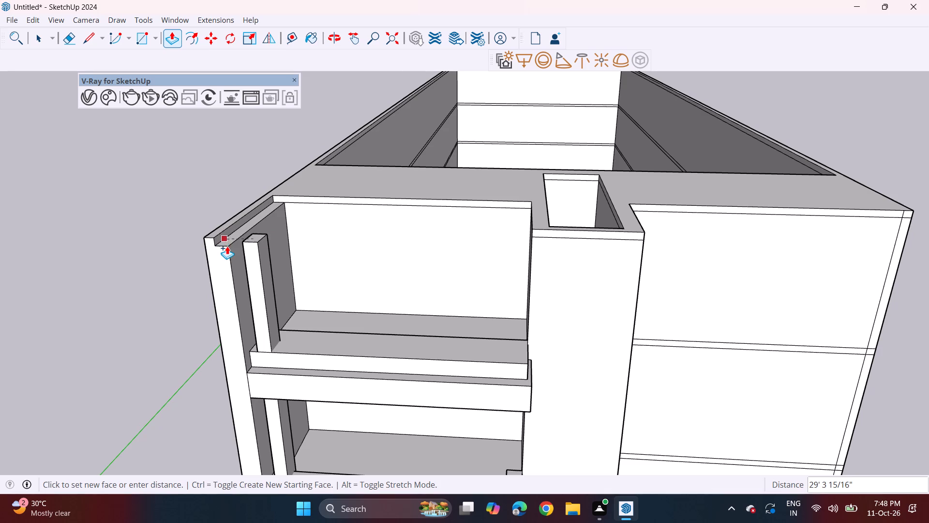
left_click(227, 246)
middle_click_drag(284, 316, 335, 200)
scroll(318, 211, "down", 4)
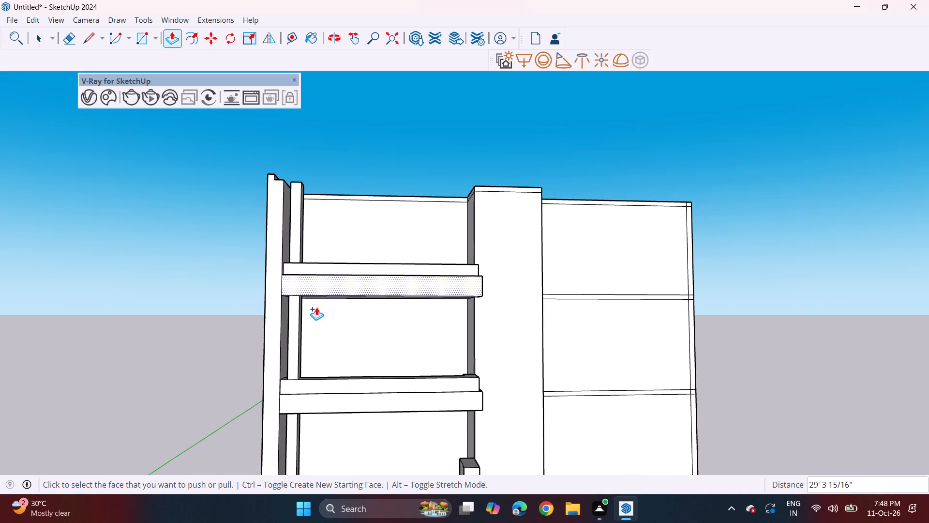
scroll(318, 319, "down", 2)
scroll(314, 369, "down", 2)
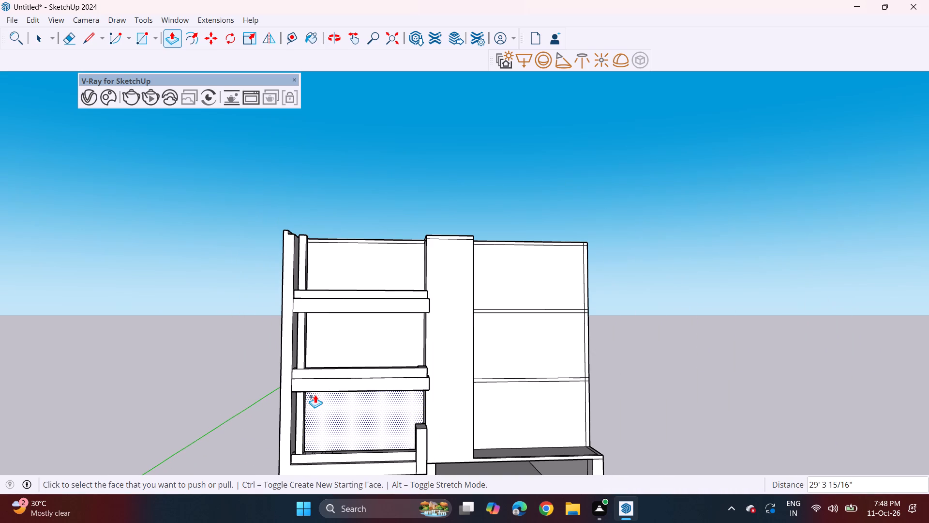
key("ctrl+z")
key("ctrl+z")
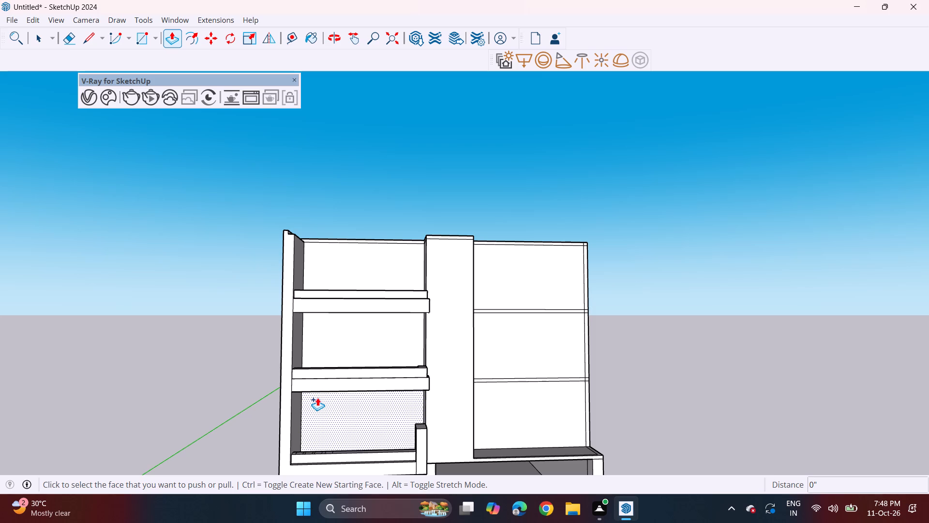
Undo the copied rectangles and the original rectangle on the lowest parapet's top, leaving that face plain.
middle_click_drag(327, 260, 329, 246, "shift")
scroll(342, 300, "down", 1)
middle_click_drag(341, 303, 332, 412)
middle_click_drag(325, 446, 326, 439, "shift")
scroll(325, 446, "up", 4, "shift")
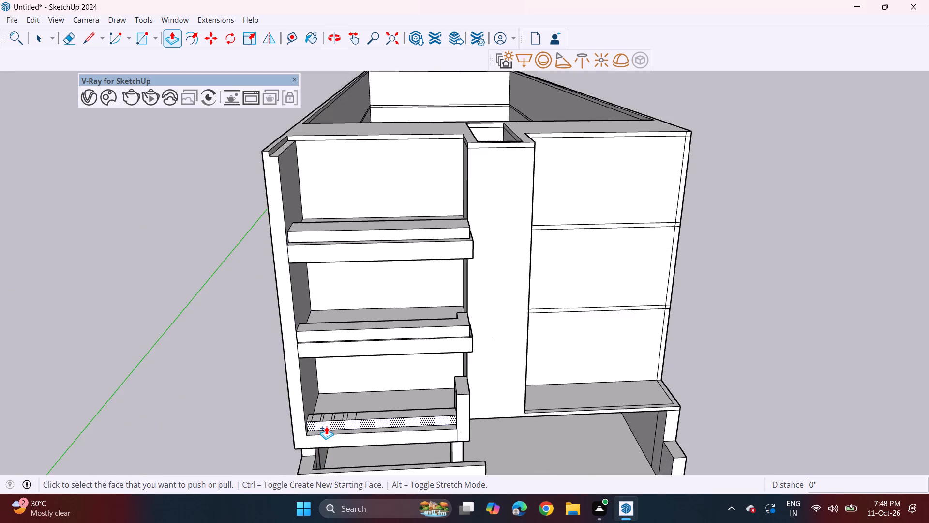
scroll(326, 426, "up", 9)
key("ctrl+z")
key("ctrl+z")
key("ctrl+z")
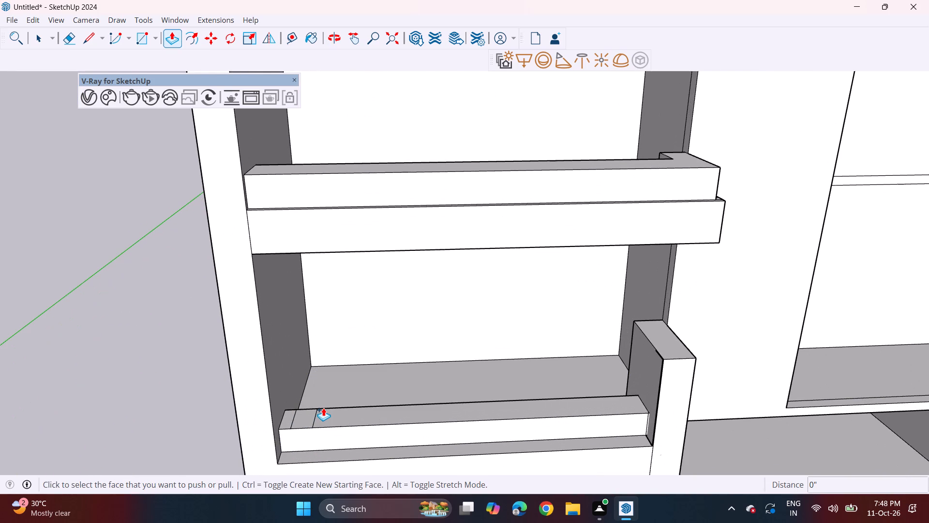
key("ctrl+z")
Draw a square about 6 15/16" by 6 15/16" on the lowest parapet's top, along its front edge near the outer wall.
left_click(145, 38)
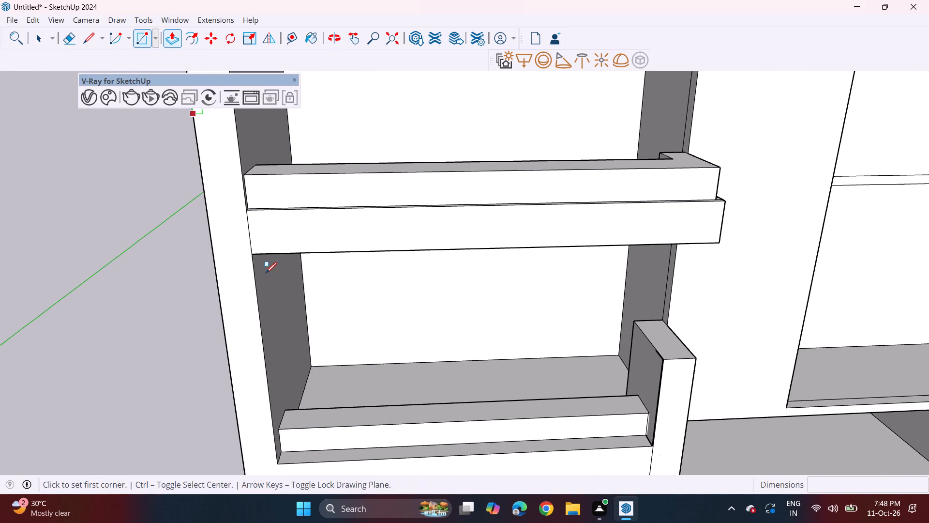
left_click(291, 431)
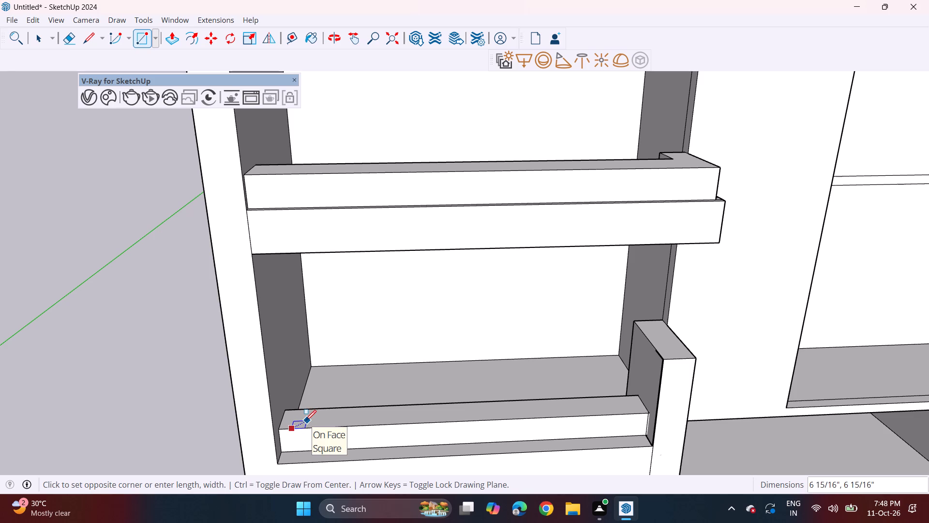
left_click(305, 421)
scroll(299, 444, "up", 7)
Copy the square three times along the parapet's front edge toward the corner post, spacing the last copy about 1' 1 7/8".
key("space")
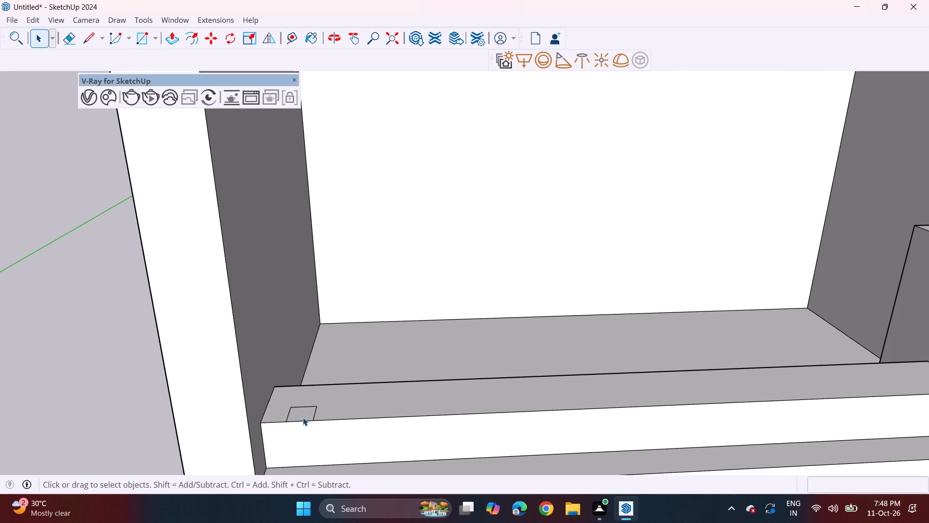
double_click(303, 417)
key("m")
left_click(285, 423)
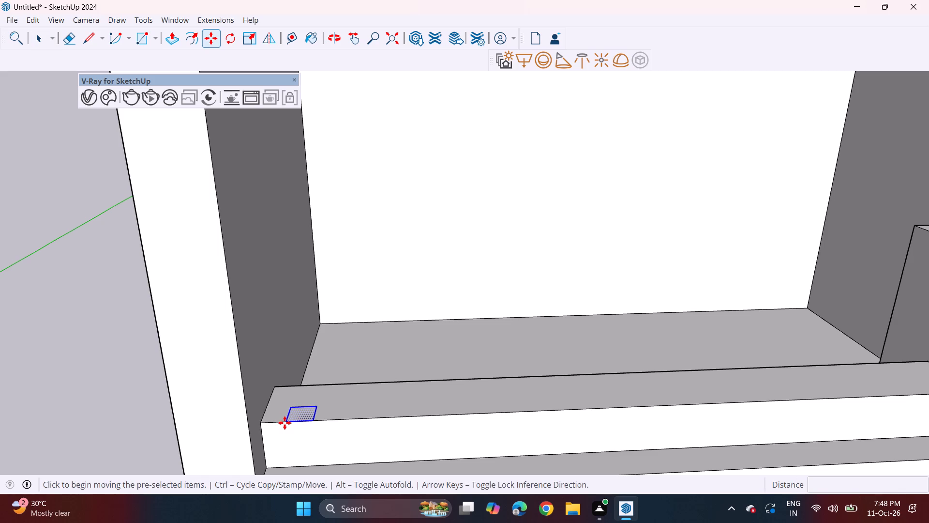
left_click(329, 427)
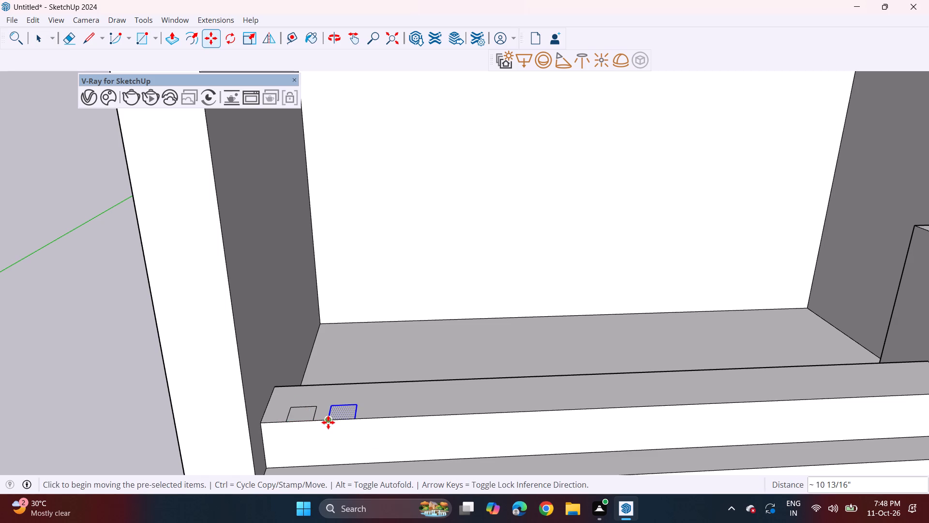
left_click(328, 422)
left_click(335, 423)
left_click(336, 420)
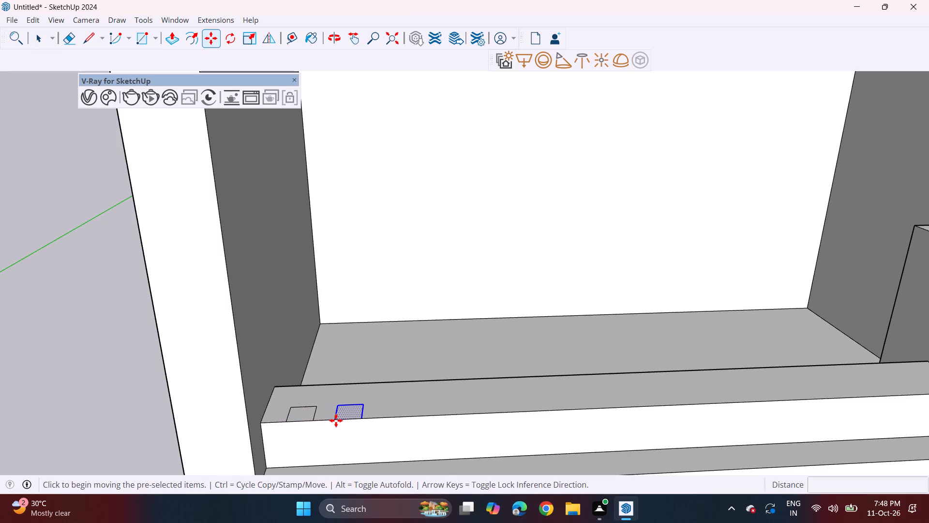
left_click(387, 420)
left_click(387, 419)
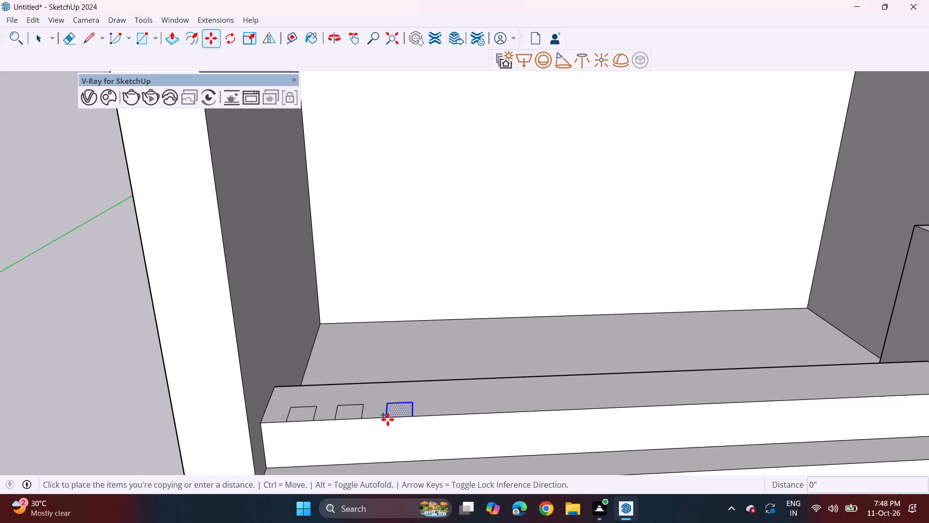
left_click(439, 418)
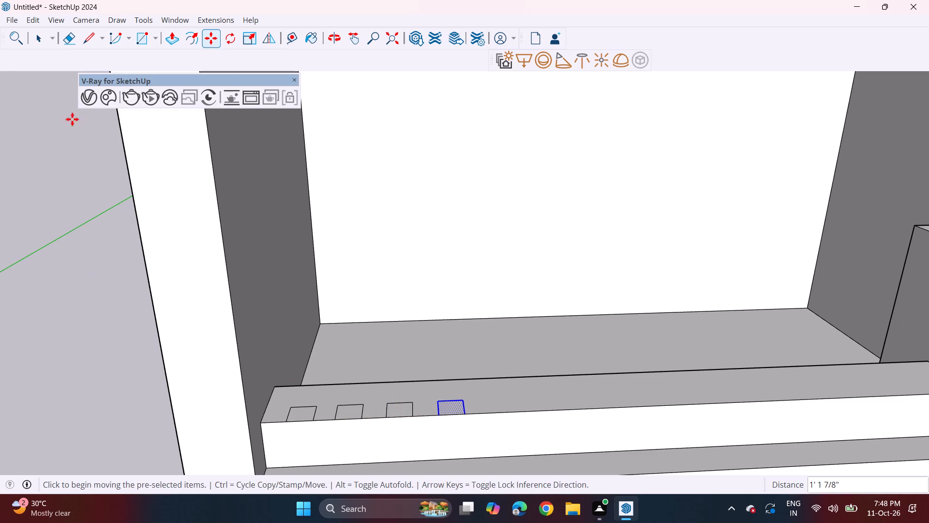
Extrude the square nearest the outer wall up about 29' 3 15/16" through the upper balconies to the outer wall's top.
left_click_drag(171, 41, 172, 46)
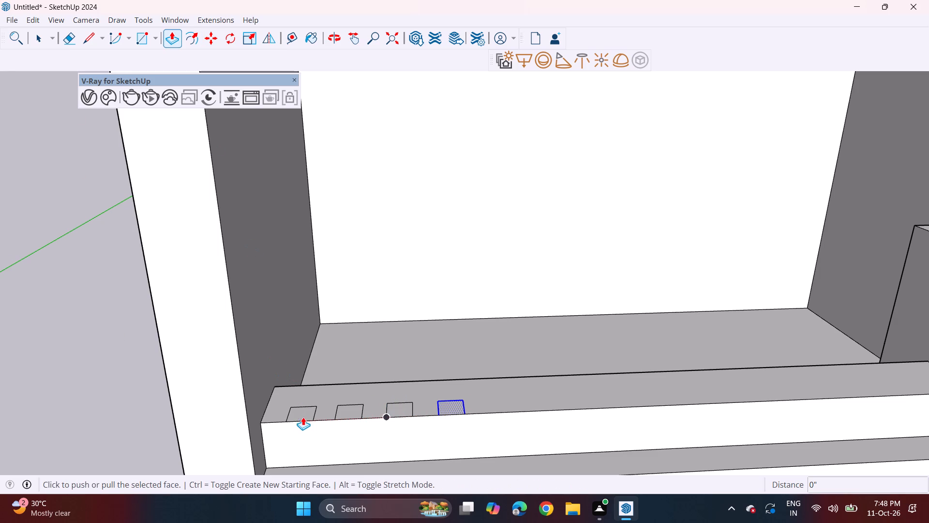
key("Escape")
left_click(304, 412)
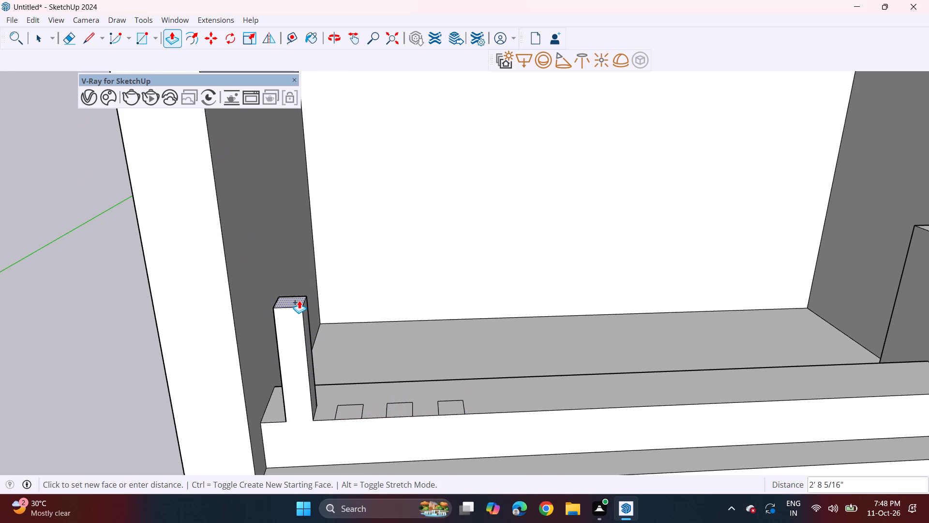
scroll(299, 300, "down", 9)
middle_click_drag(306, 192, 315, 443, "shift")
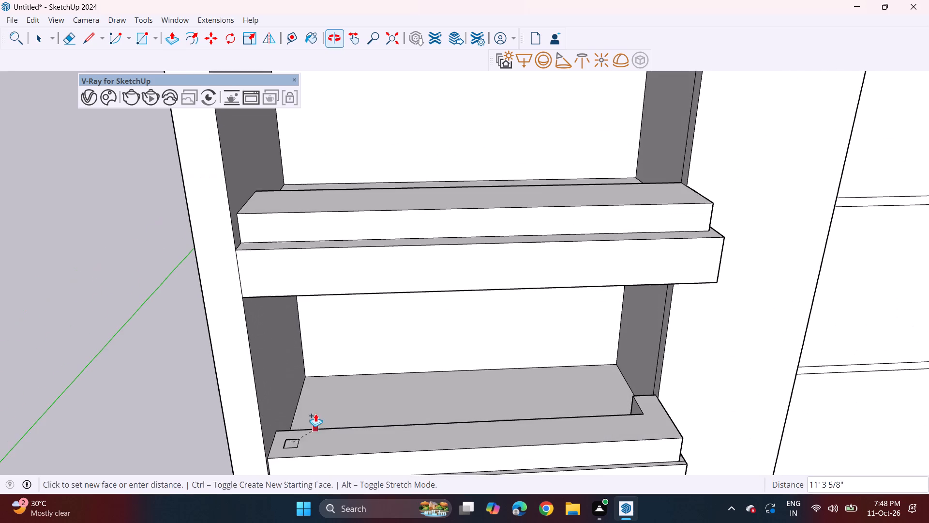
middle_click_drag(315, 276, 334, 255)
middle_click_drag(330, 295, 320, 187)
middle_click_drag(320, 186, 320, 190, "shift")
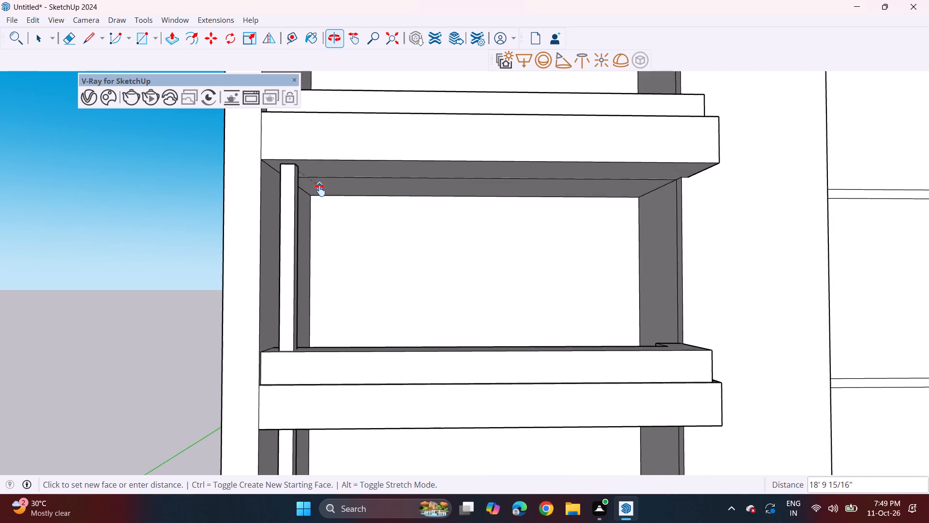
middle_click_drag(320, 190, 345, 409, "shift")
left_click(297, 172)
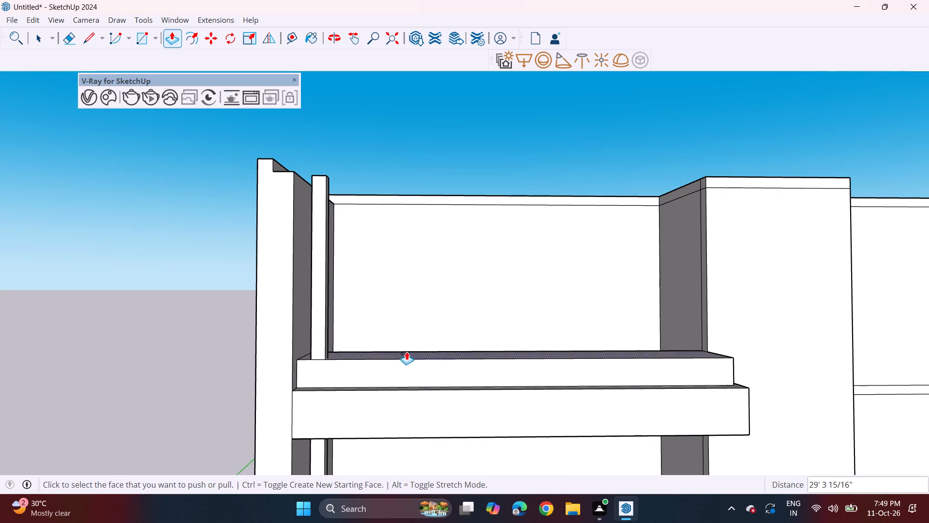
Repeat the same extrusion on the other three squares to form a row of four vertical fins.
middle_click_drag(400, 339, 356, 61, "shift")
middle_click_drag(305, 333, 336, 386)
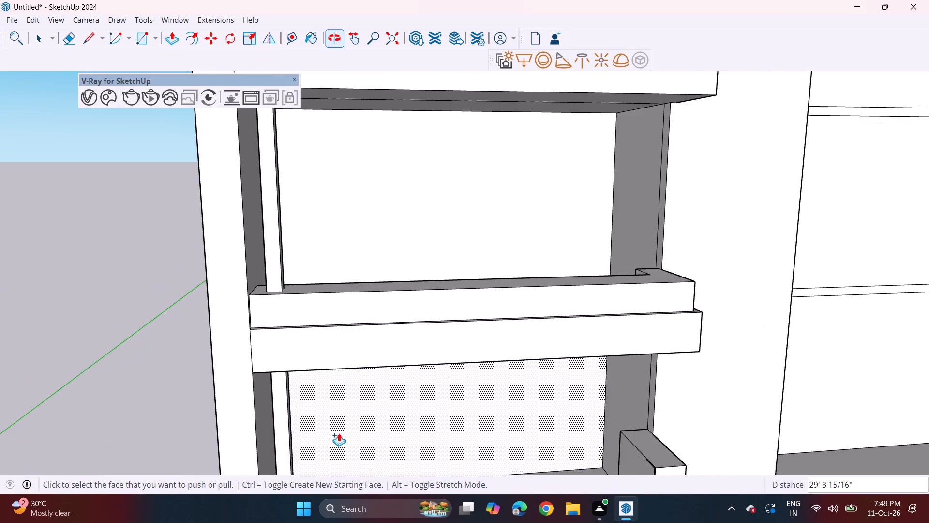
middle_click_drag(339, 433, 313, 231, "shift")
middle_click_drag(315, 233, 312, 356)
double_click(293, 372)
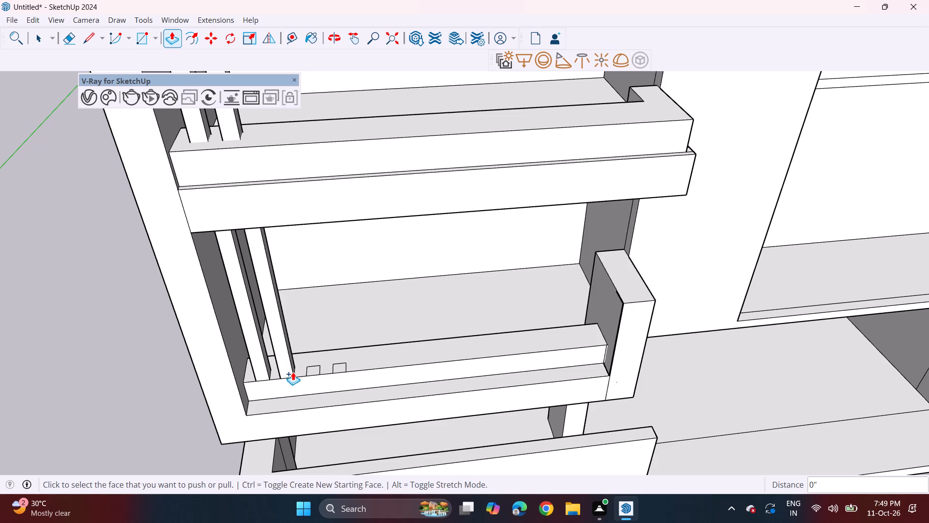
double_click(309, 371)
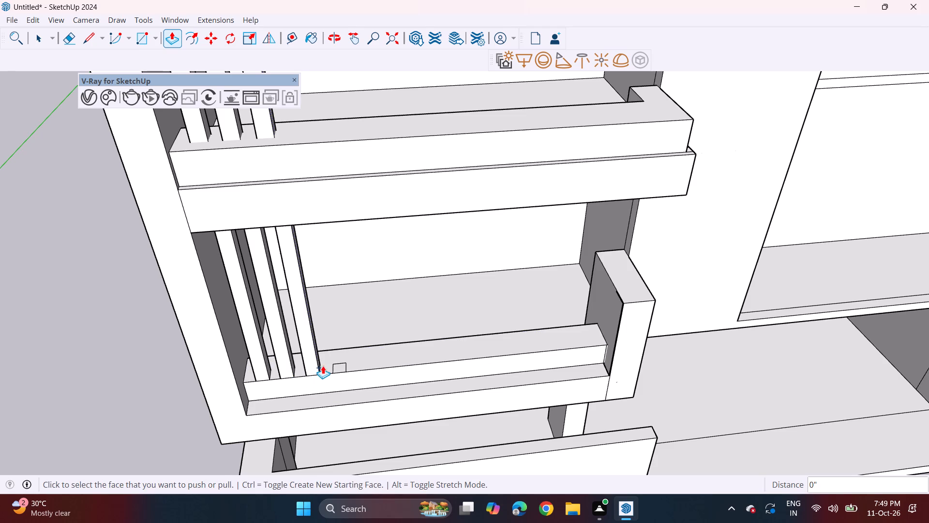
double_click(334, 369)
Draw a short vertical line across the slab's front edge at the middle tower's lower corner, dividing the slab edge from the tower face.
middle_click_drag(423, 379, 383, 234)
scroll(364, 212, "down", 3)
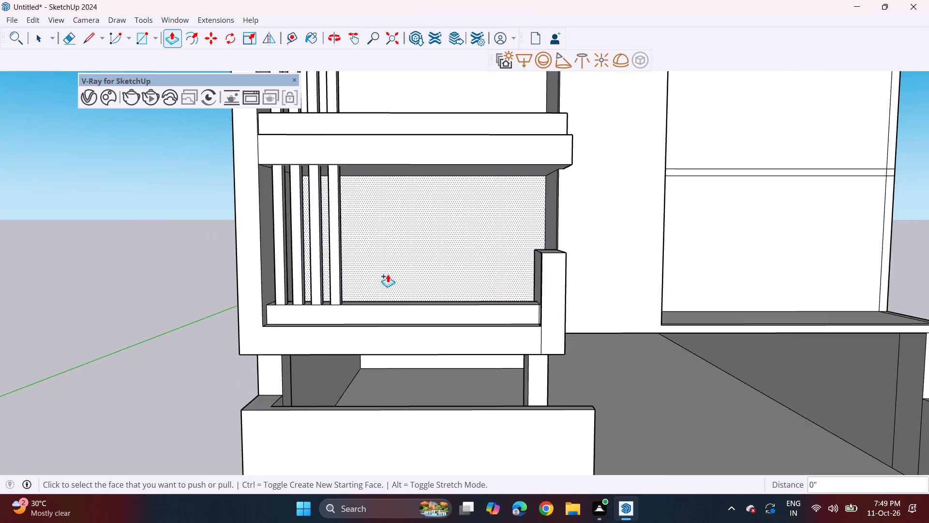
scroll(388, 274, "down", 6)
middle_click_drag(388, 275, 337, 335)
scroll(336, 330, "down", 2)
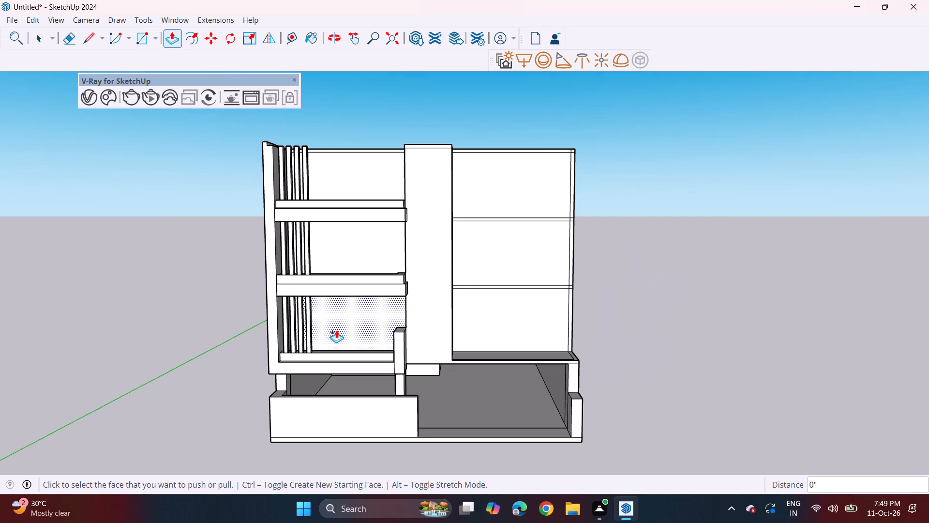
middle_click_drag(341, 326, 350, 291)
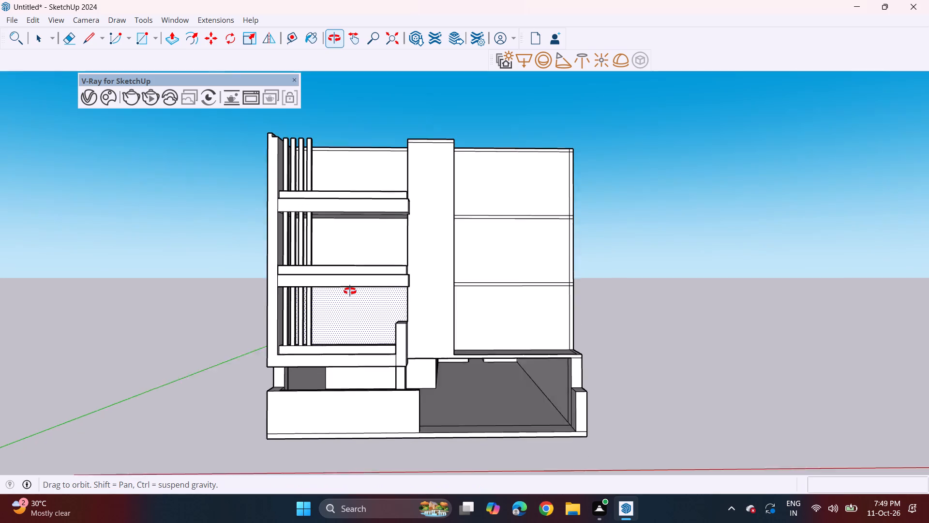
middle_click_drag(350, 291, 352, 303)
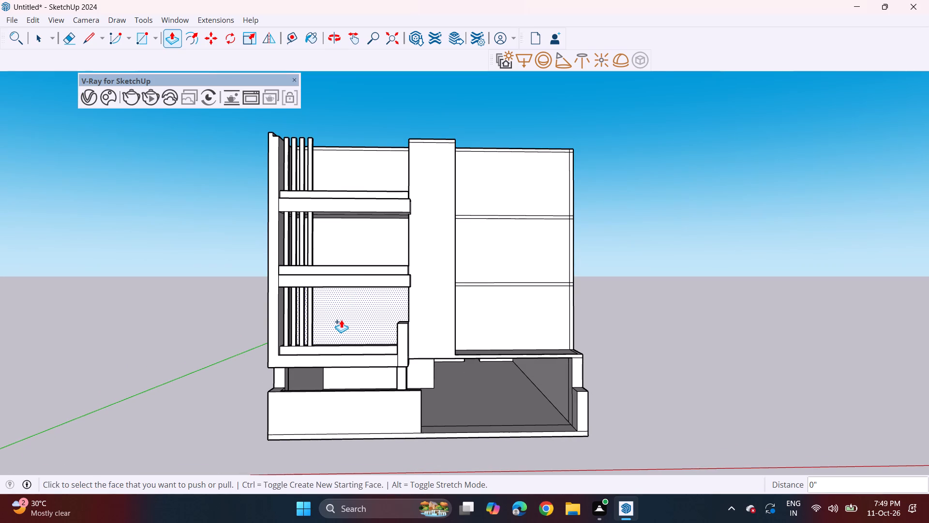
left_click(81, 44)
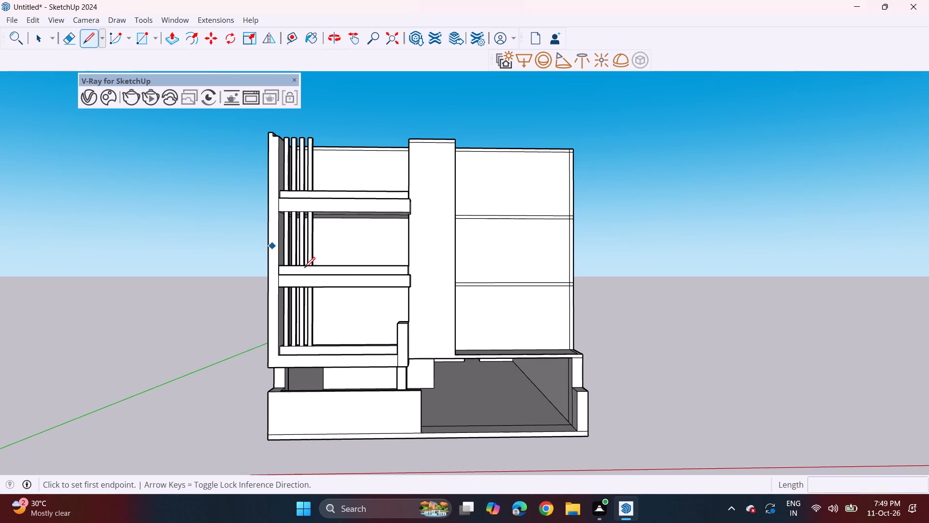
left_click(454, 356)
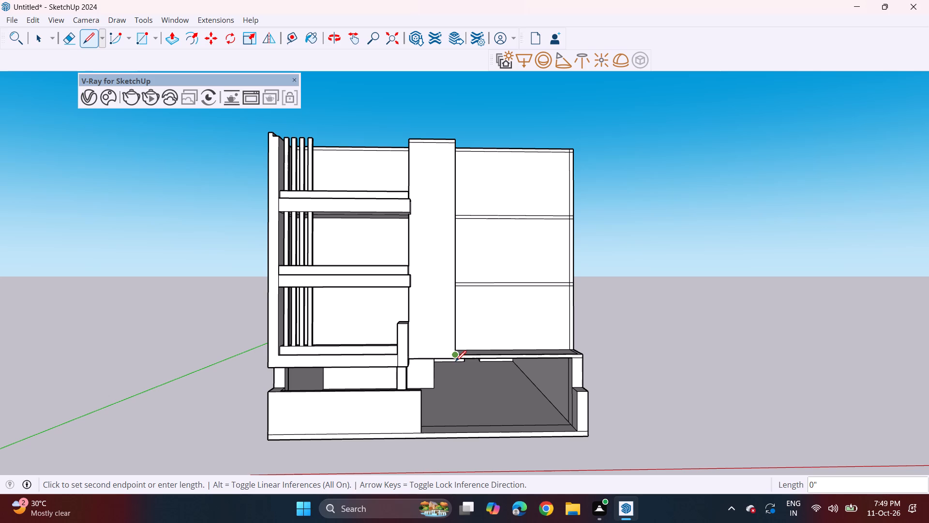
left_click(455, 361)
scroll(459, 357, "up", 12)
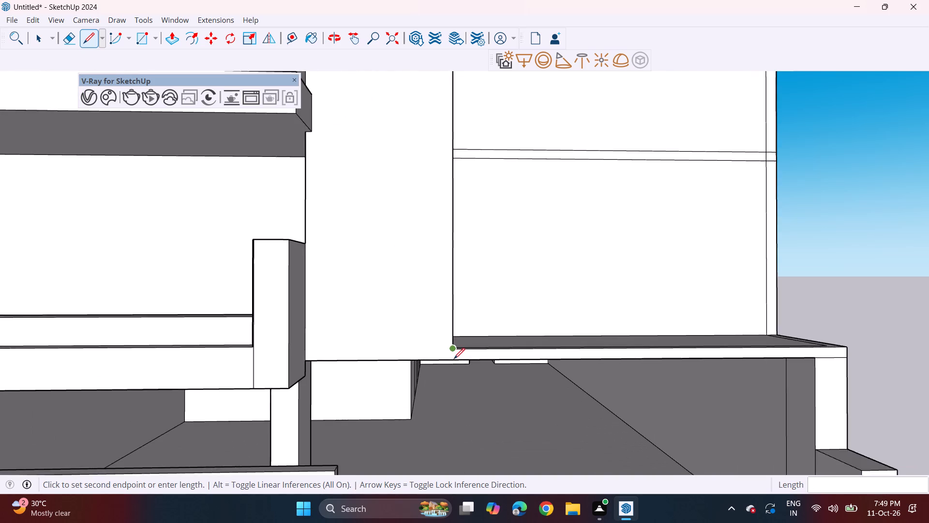
left_click(452, 359)
middle_click(472, 356)
Extrude the slab's front edge beside the middle tower outward about 3' 3 9/16", in line with the neighbouring balcony.
scroll(472, 356, "down", 7)
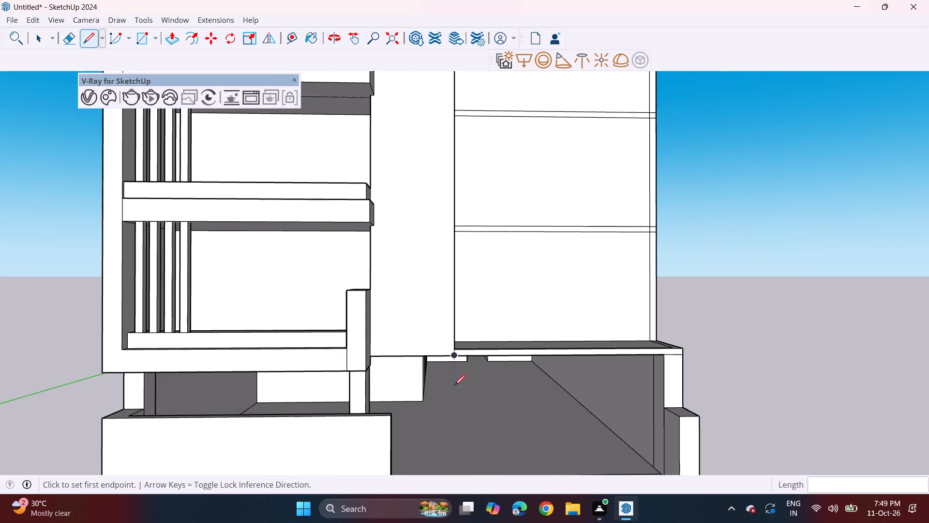
middle_click_drag(454, 385, 374, 400)
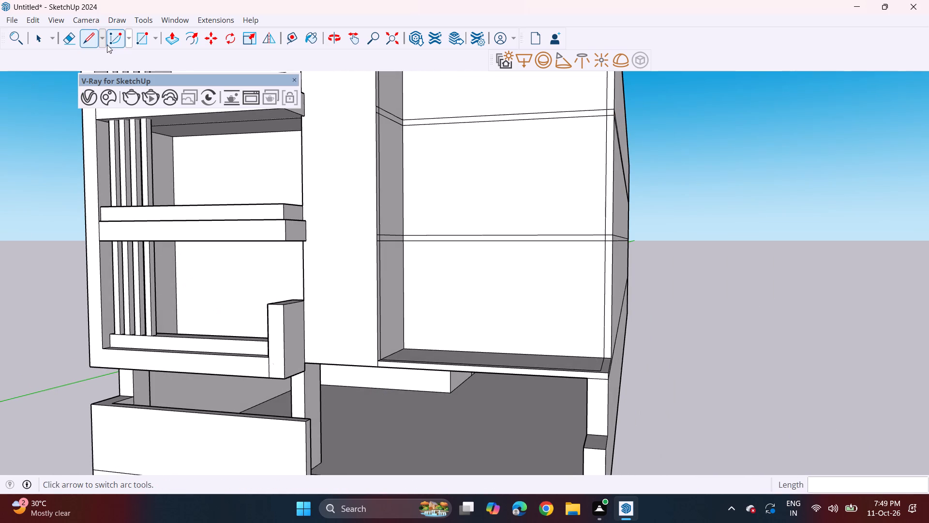
left_click(164, 38)
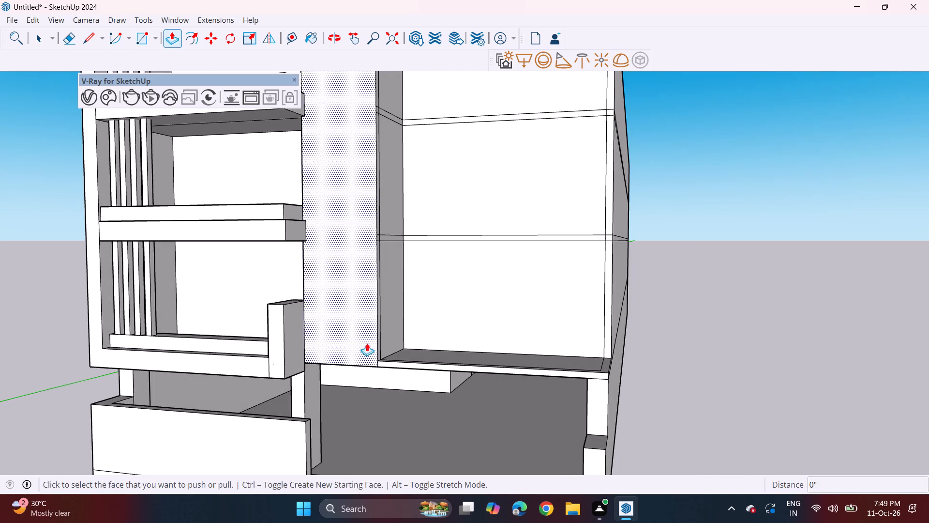
left_click(408, 366)
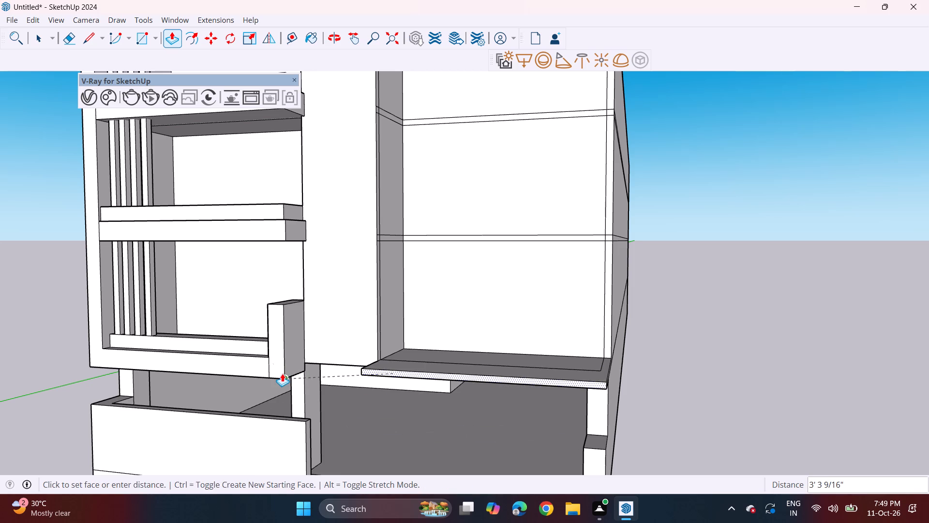
left_click(282, 373)
Raise the top face of the projecting slab about 5 15/16" to match the neighbouring balcony's slab edge.
middle_click_drag(334, 375, 387, 374)
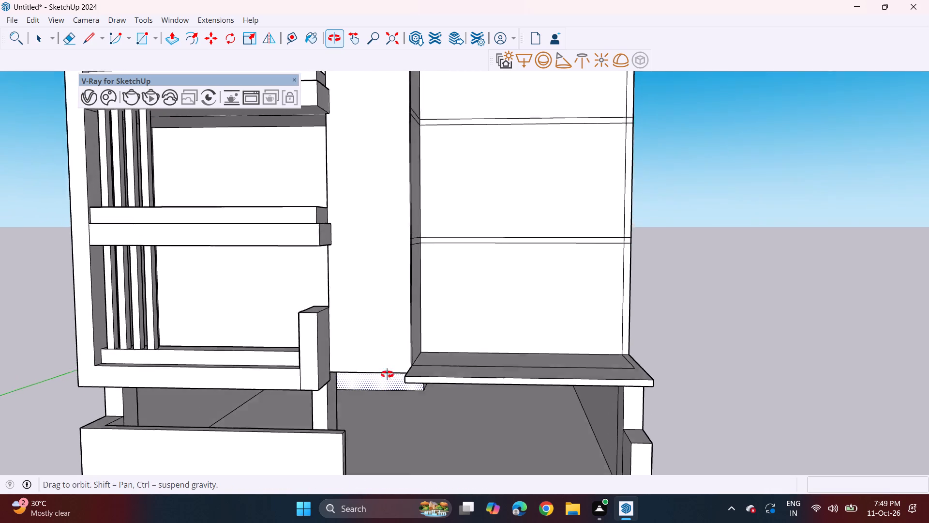
middle_click_drag(387, 374, 386, 379)
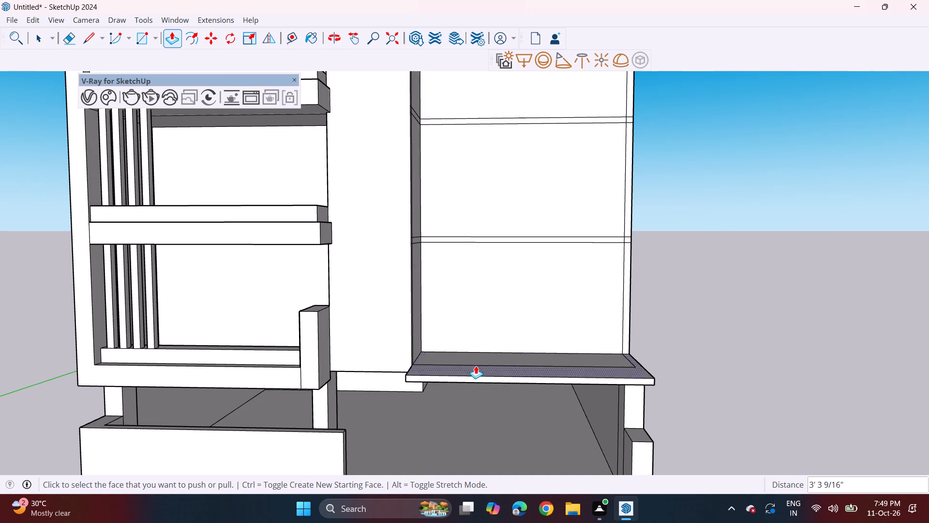
left_click(466, 373)
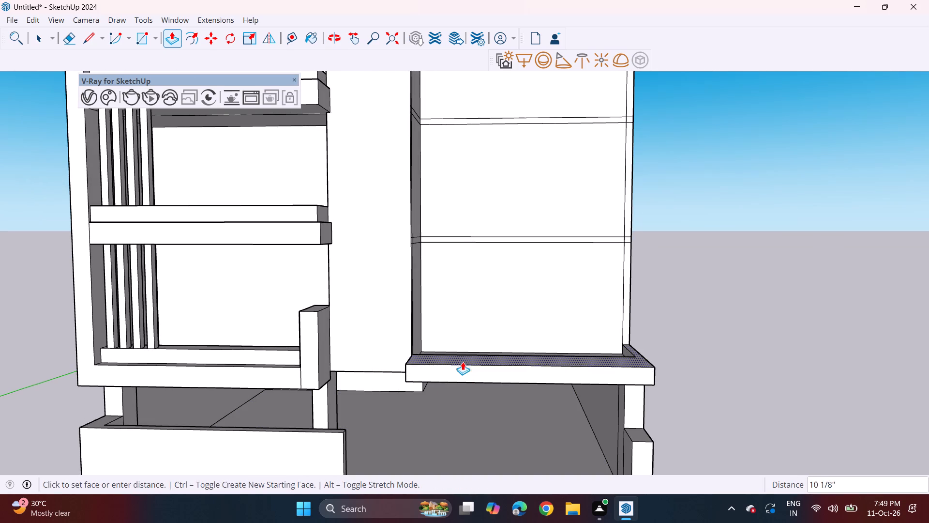
left_click(288, 368)
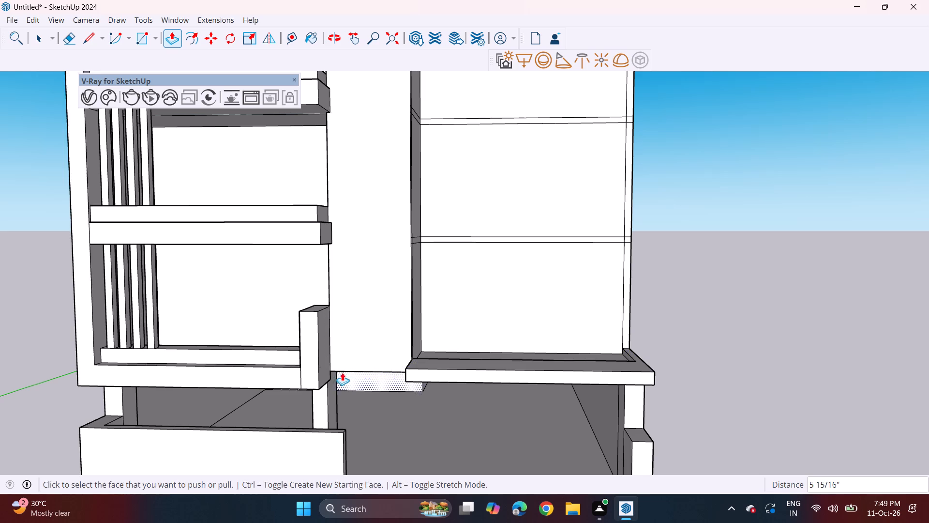
Draw a line about 17' 2 11/16" long across the projecting slab's underside, from the middle tower's lower corner to the side wall's corner.
middle_click_drag(342, 372, 363, 281)
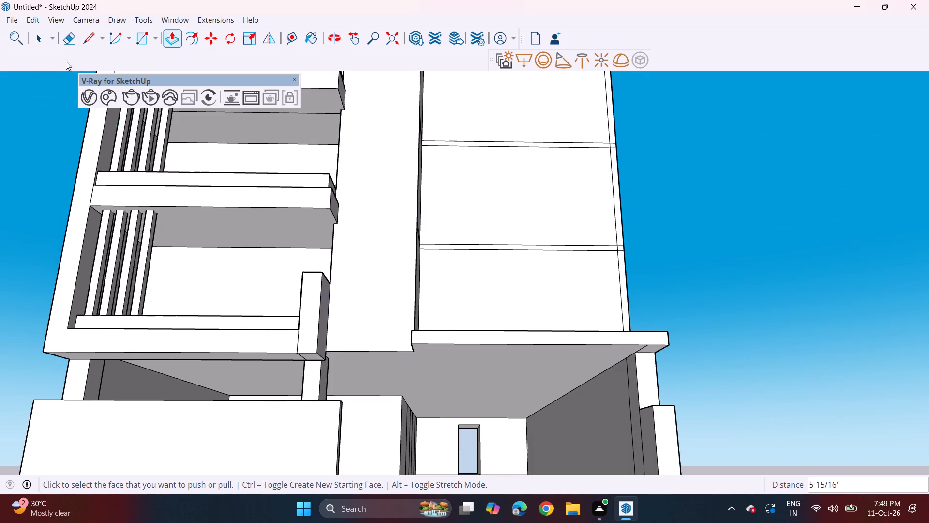
left_click(85, 38)
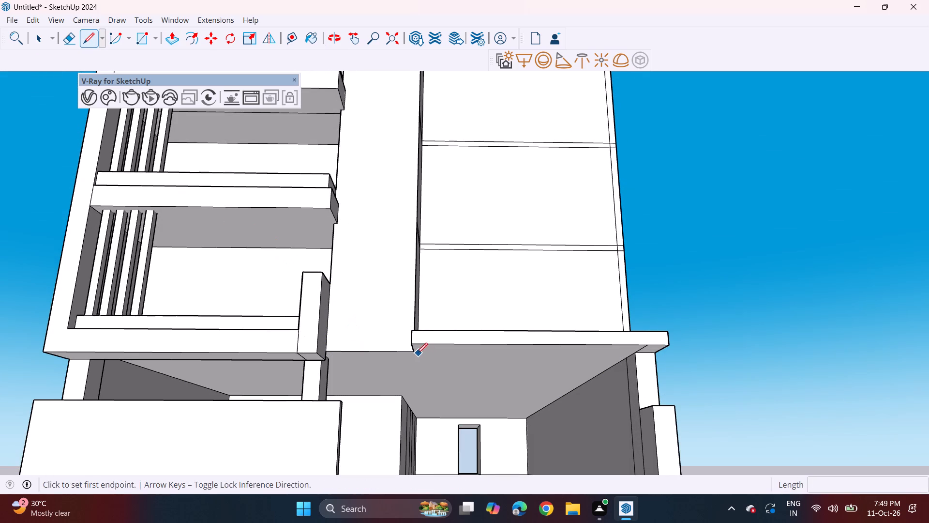
left_click(412, 354)
left_click(636, 357)
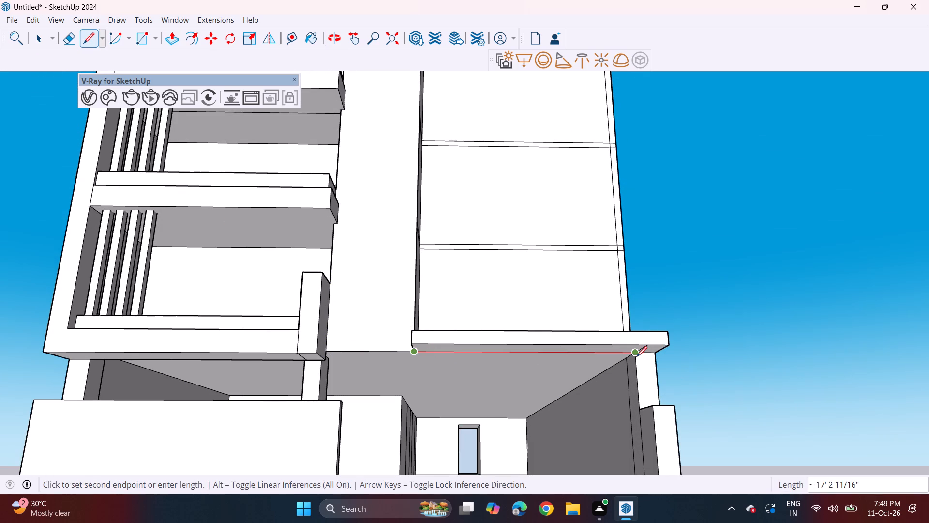
Extrude the projecting slab's underside down 8 5/16" to the neighbouring balcony's bottom edge, and repeat it on the strip at the outer end.
left_click(174, 34)
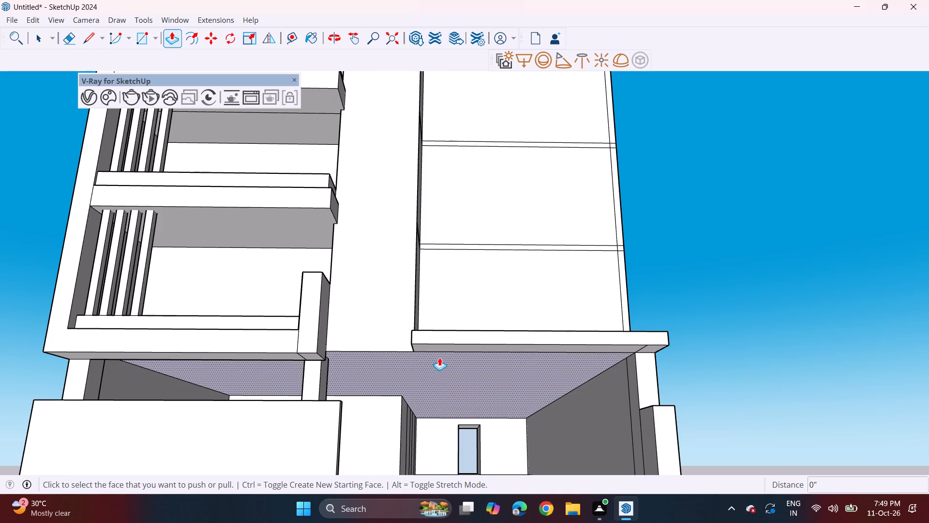
left_click(442, 350)
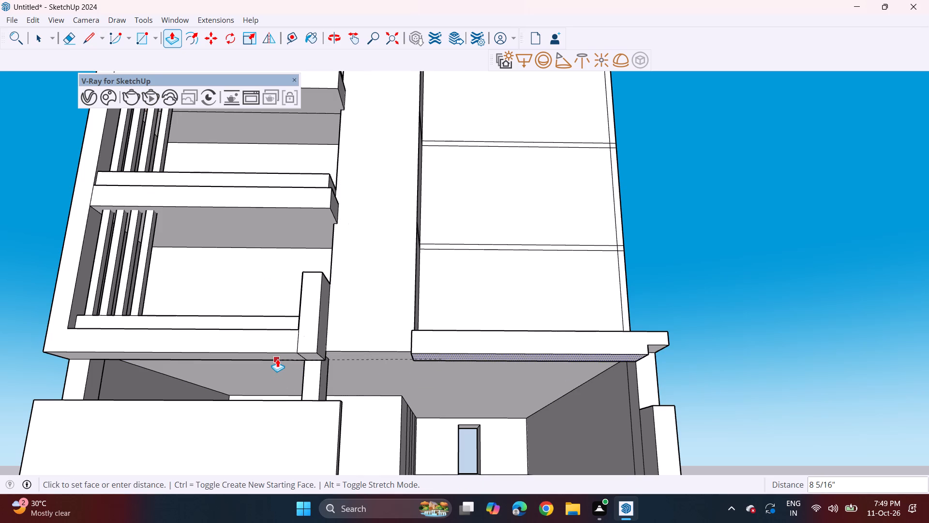
left_click(277, 353)
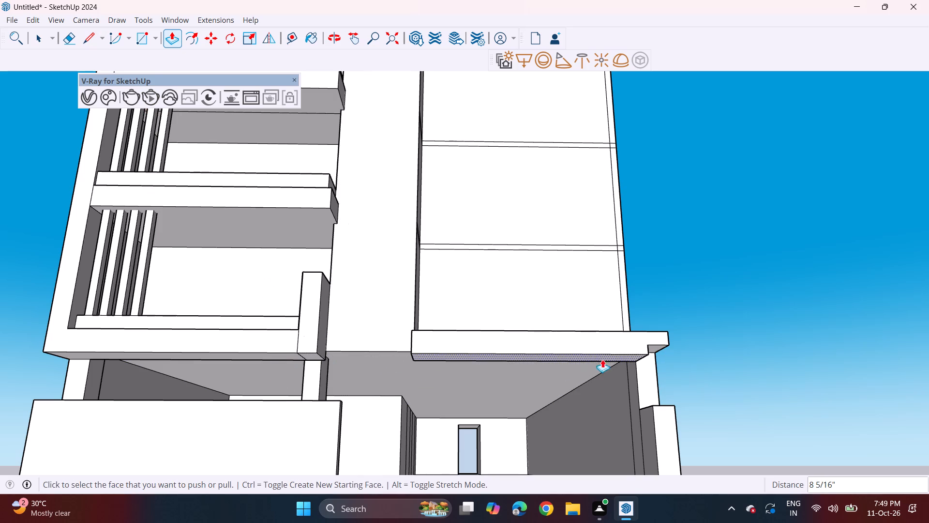
double_click(654, 348)
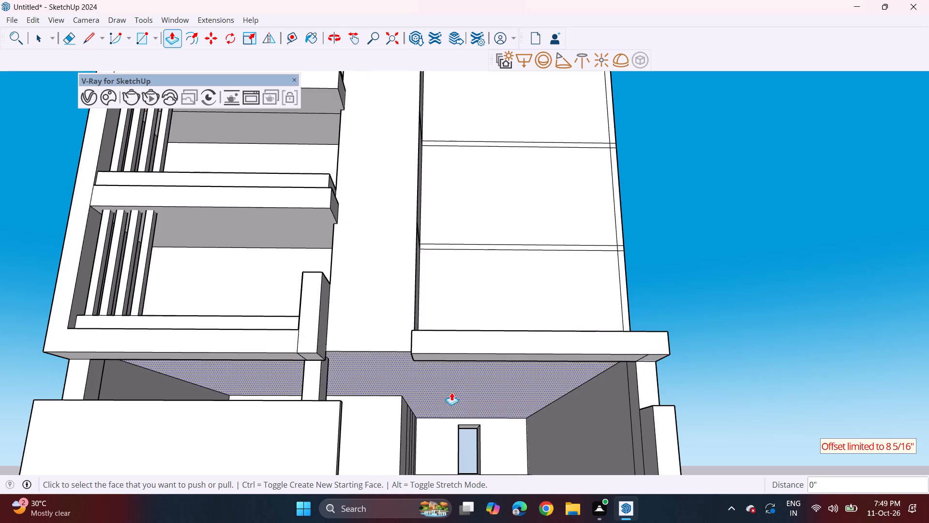
Draw a line across the projecting slab's top face, slightly behind its front edge, from the tower-side edge to the outer side edge.
middle_click_drag(451, 393, 434, 478)
middle_click_drag(430, 397, 434, 438)
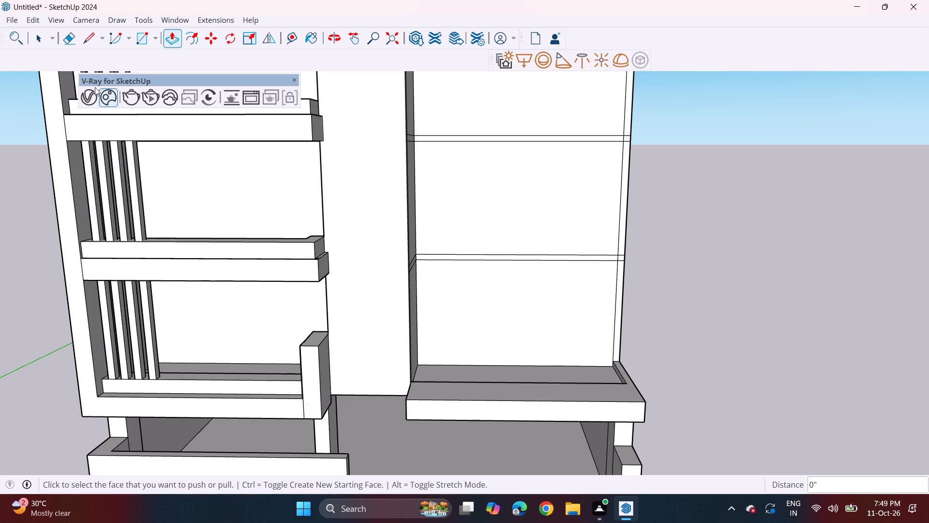
left_click(90, 39)
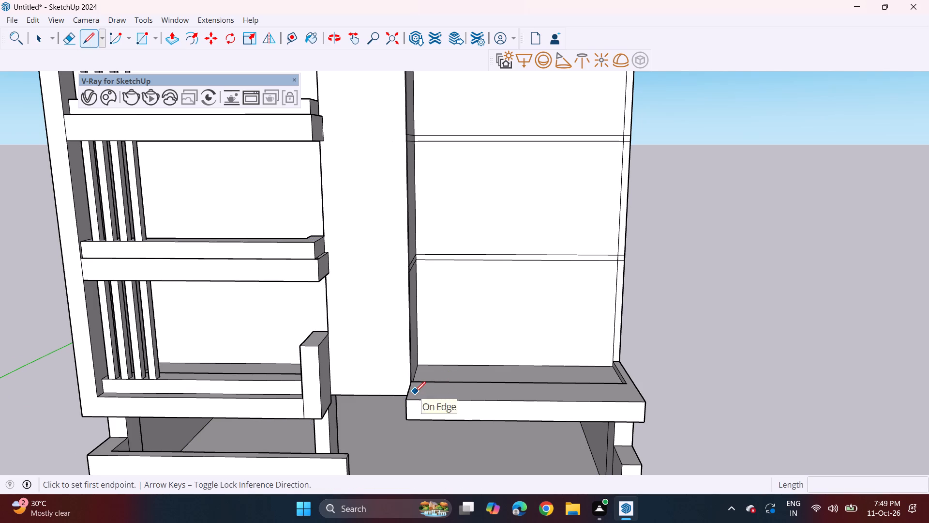
scroll(407, 396, "up", 2)
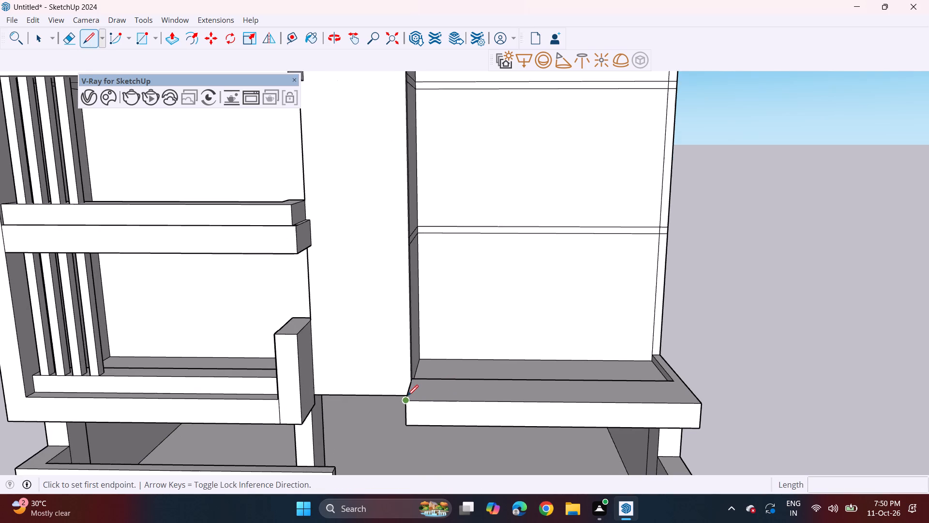
scroll(407, 396, "up", 3)
left_click(404, 392)
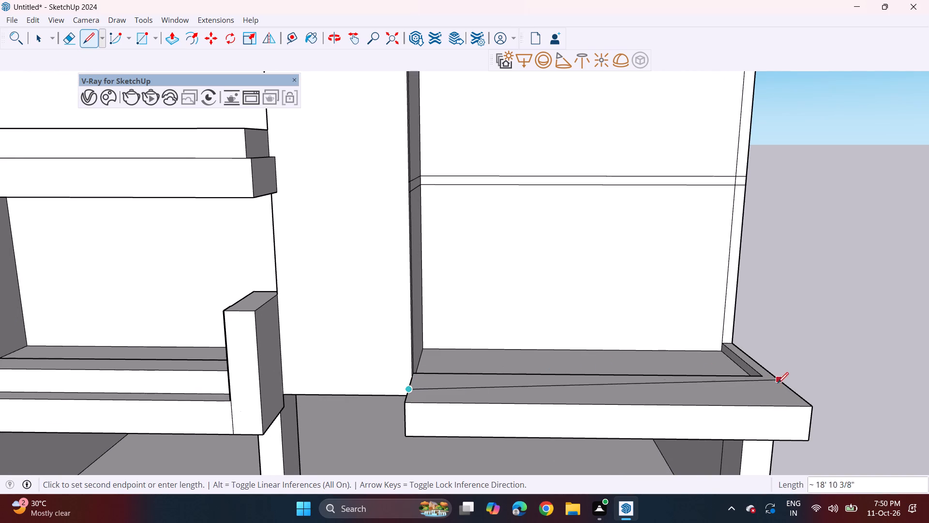
left_click(794, 394)
Extrude the top face behind the new line up about 1' 2 1/8" as a set-back parapet matching the neighbouring balcony's.
middle_click_drag(572, 388, 549, 369)
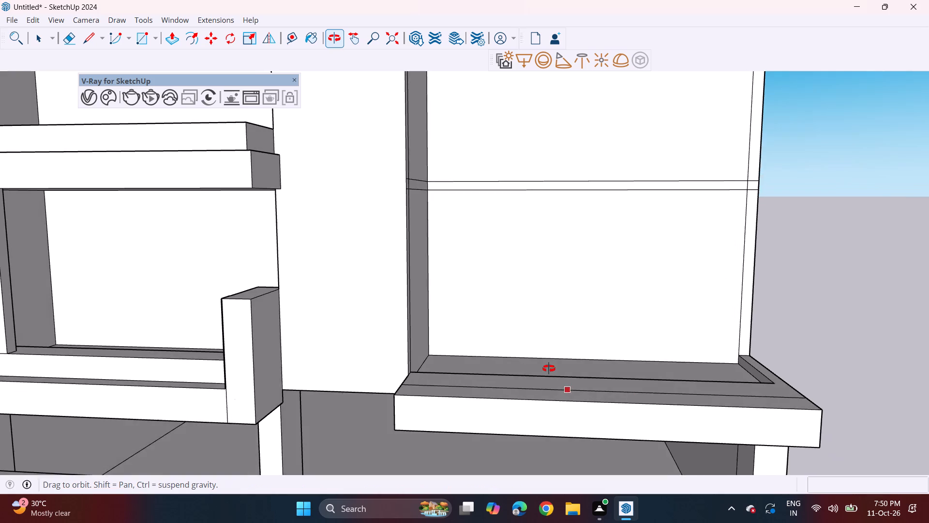
middle_click_drag(549, 369, 585, 334)
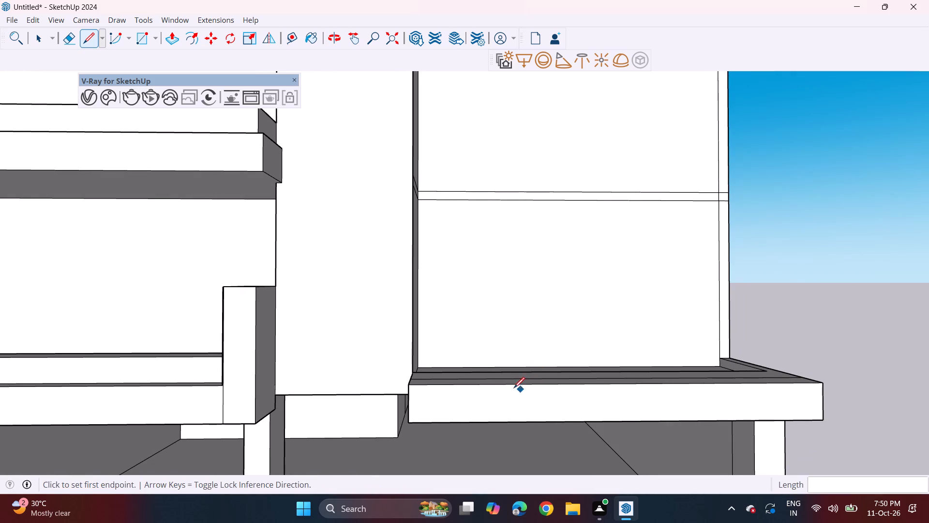
middle_click_drag(740, 396, 651, 452)
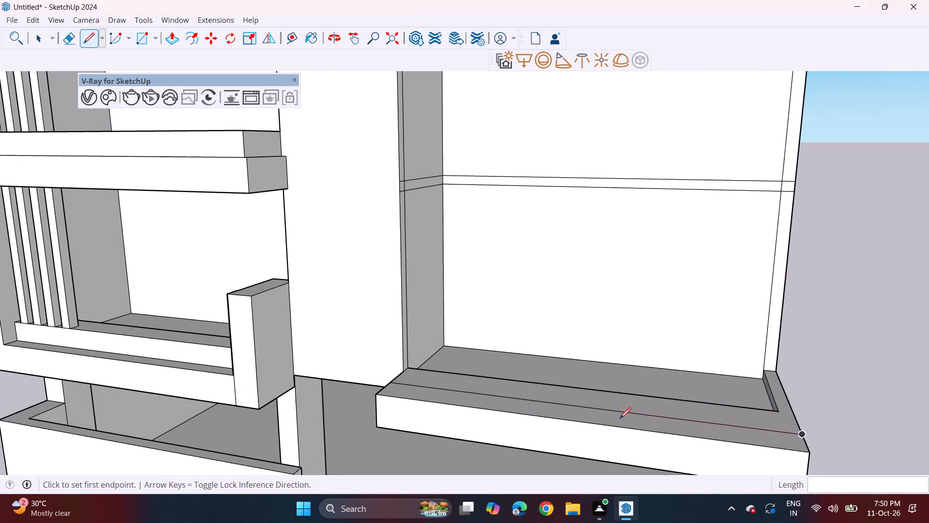
middle_click_drag(611, 417, 659, 416)
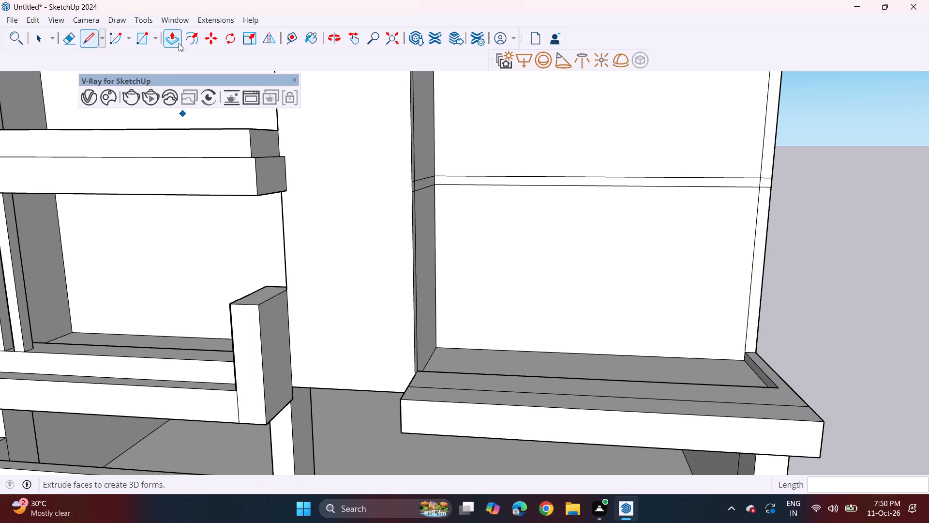
left_click(185, 43)
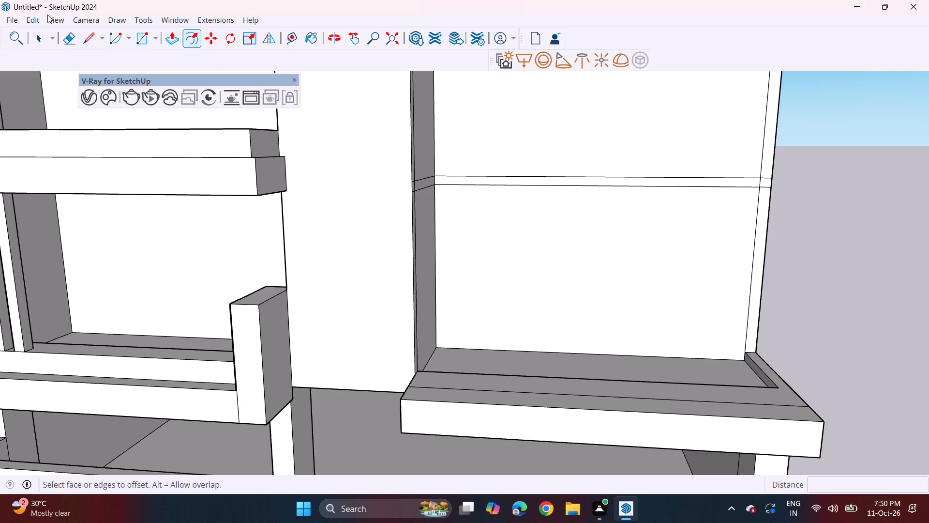
left_click(169, 45)
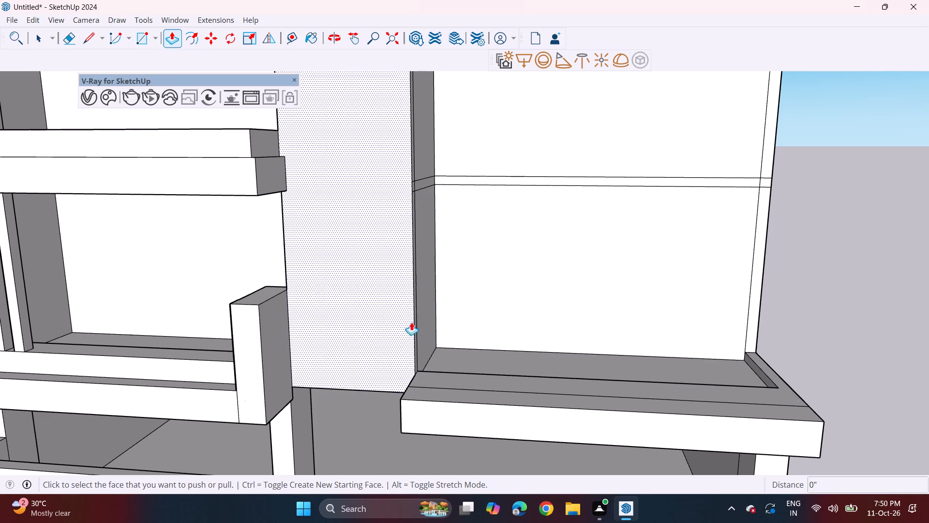
left_click(434, 375)
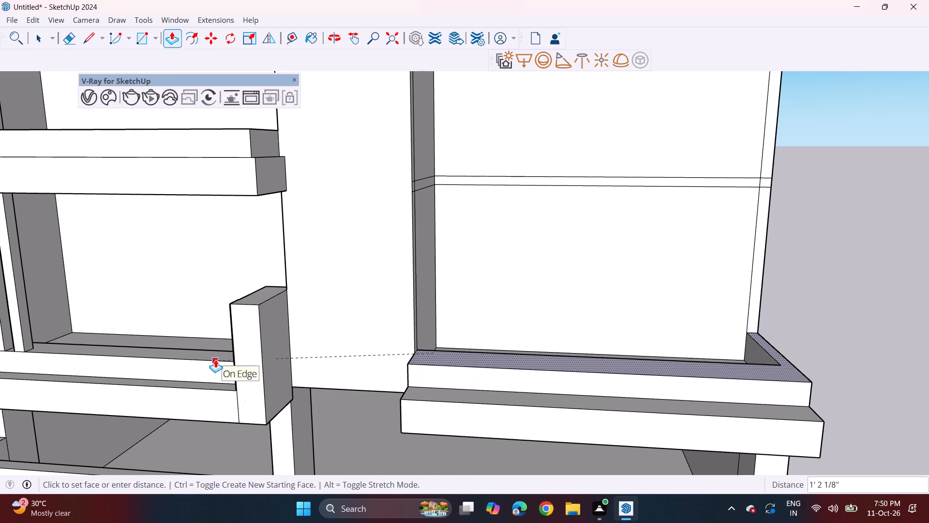
left_click(215, 359)
Erase the short vertical edge dividing the corner post's base from the neighbouring balcony slab's front face.
middle_click_drag(415, 375, 443, 341)
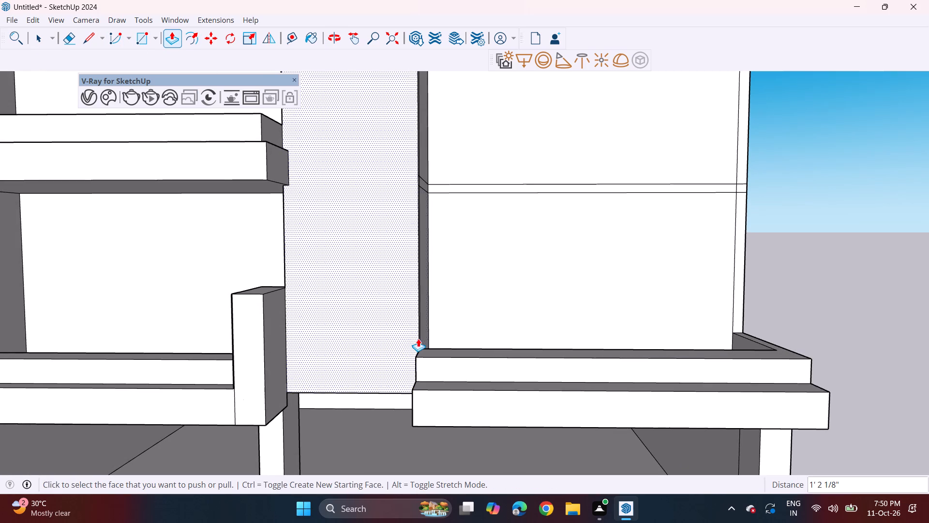
left_click(63, 45)
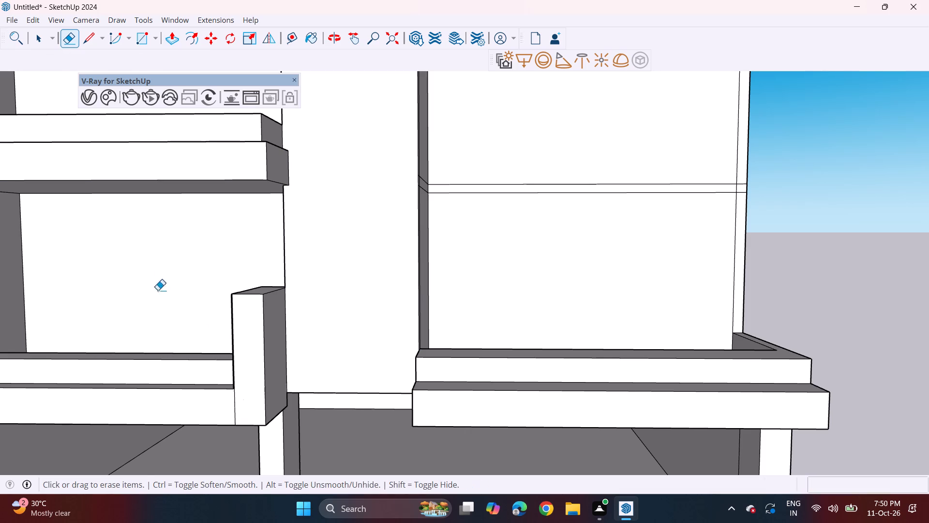
left_click(234, 404)
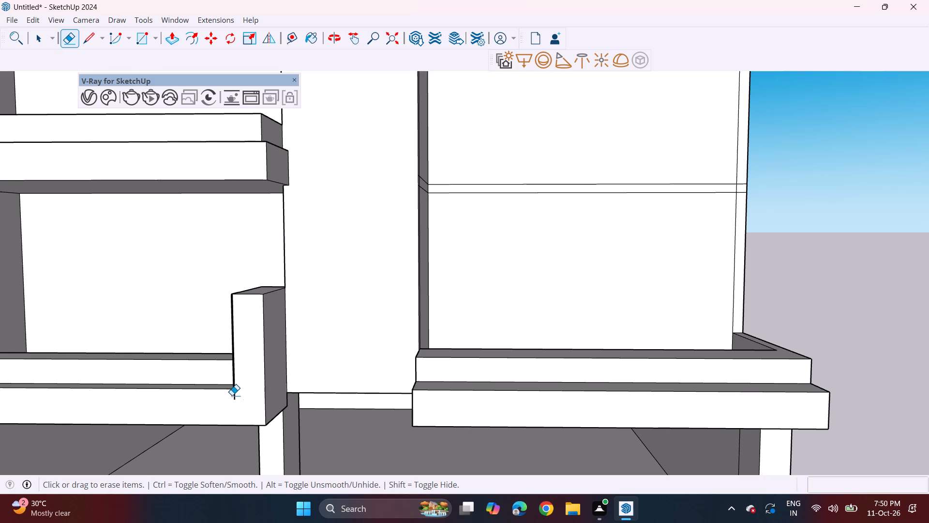
left_click(244, 395)
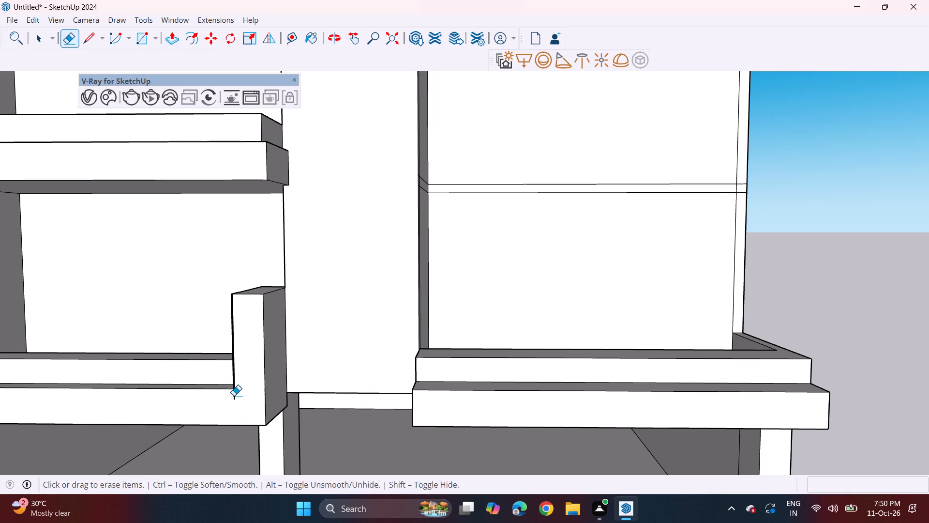
left_click(234, 396)
Examine the front facade around the middle tower, comparing the new balcony and parapet with the neighbouring balconies.
middle_click_drag(243, 397, 244, 372)
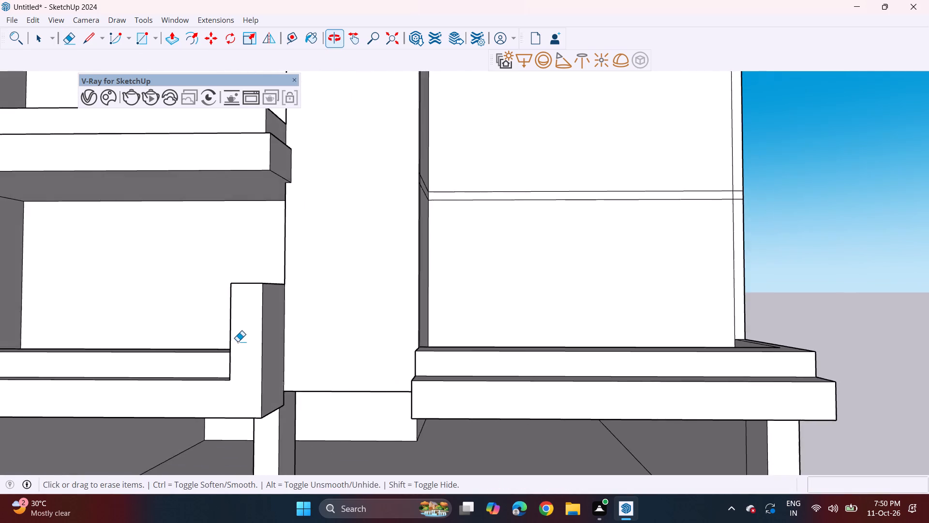
scroll(237, 344, "down", 4)
middle_click_drag(253, 369, 204, 398, "shift")
middle_click_drag(177, 413, 236, 403)
middle_click_drag(234, 407, 242, 444, "shift")
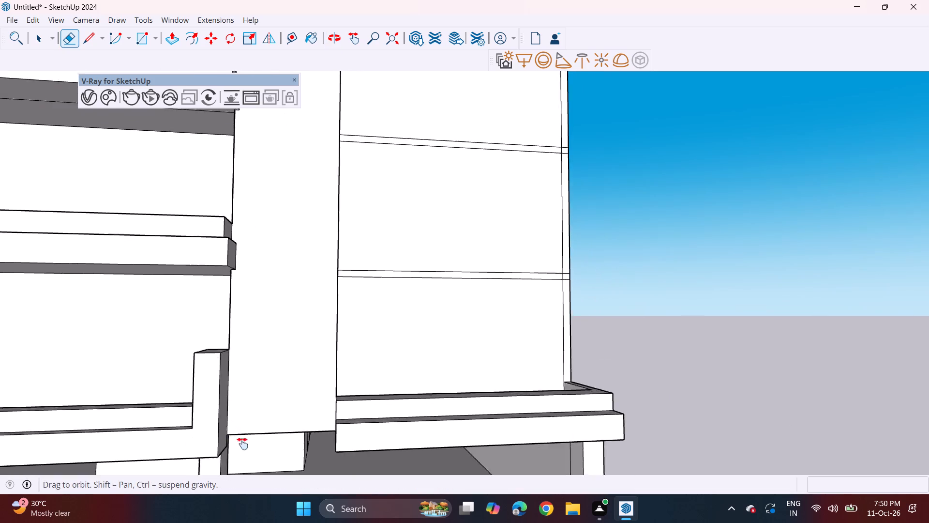
middle_click_drag(242, 444, 271, 440, "shift")
scroll(261, 427, "down", 4)
middle_click_drag(268, 435, 348, 390, "shift")
middle_click_drag(346, 398, 319, 406)
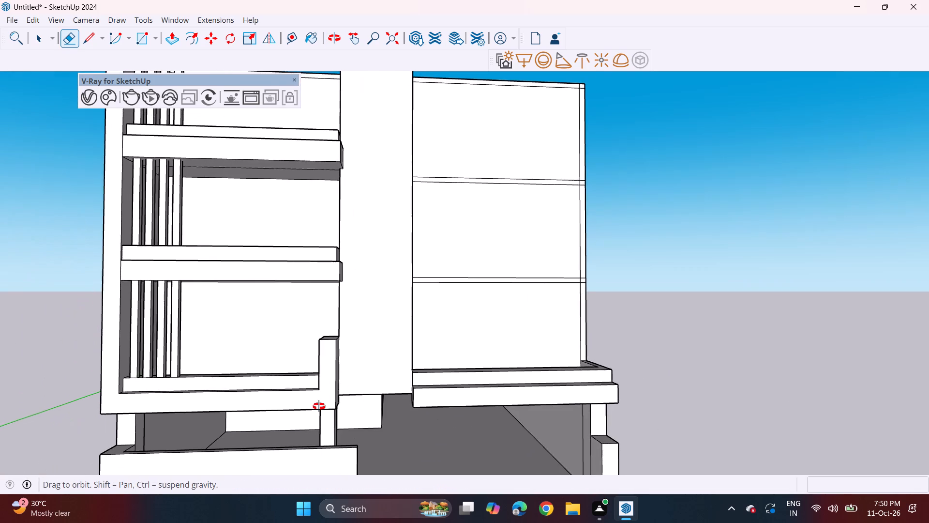
middle_click_drag(319, 406, 308, 415)
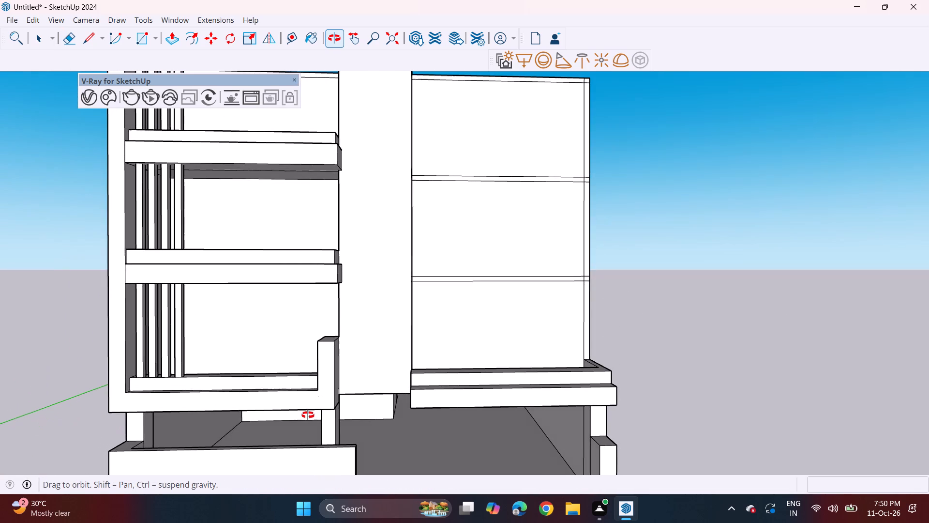
middle_click_drag(308, 415, 310, 414)
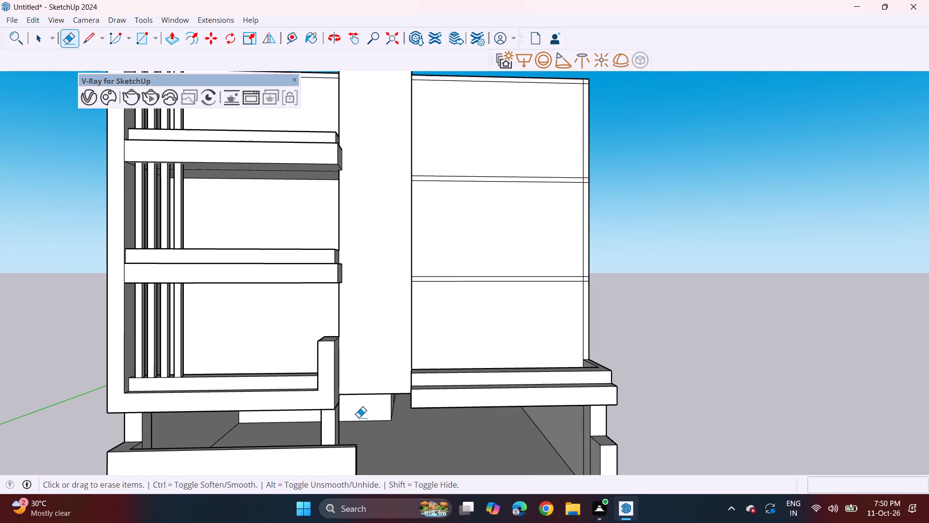
Draw a line about 1' 7 13/16" long across the slab's tower-side end face, level with the base of the set-back parapet.
scroll(371, 416, "up", 2)
middle_click_drag(407, 392, 495, 402)
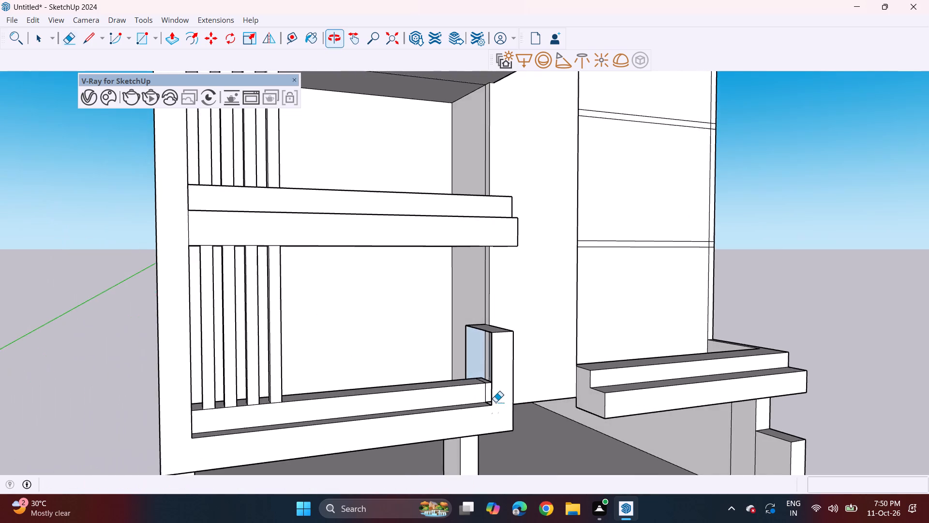
scroll(529, 396, "up", 3)
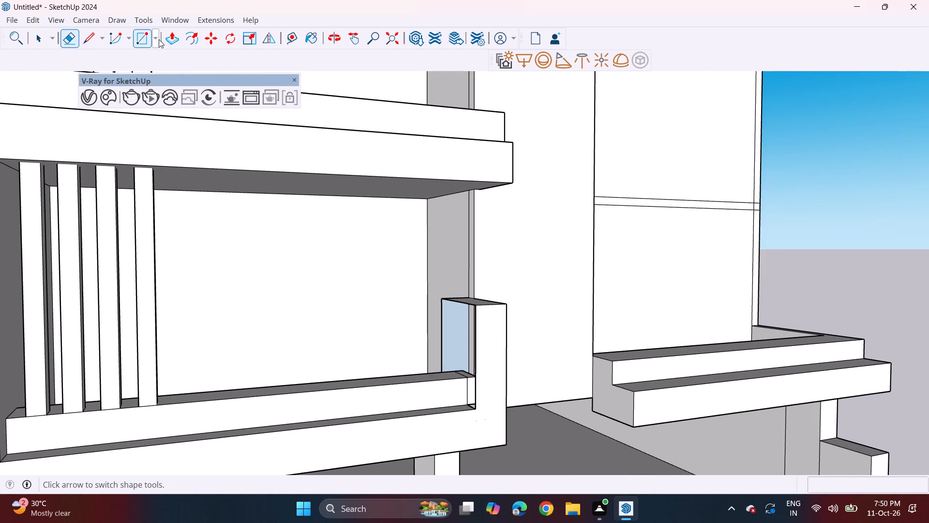
left_click(173, 41)
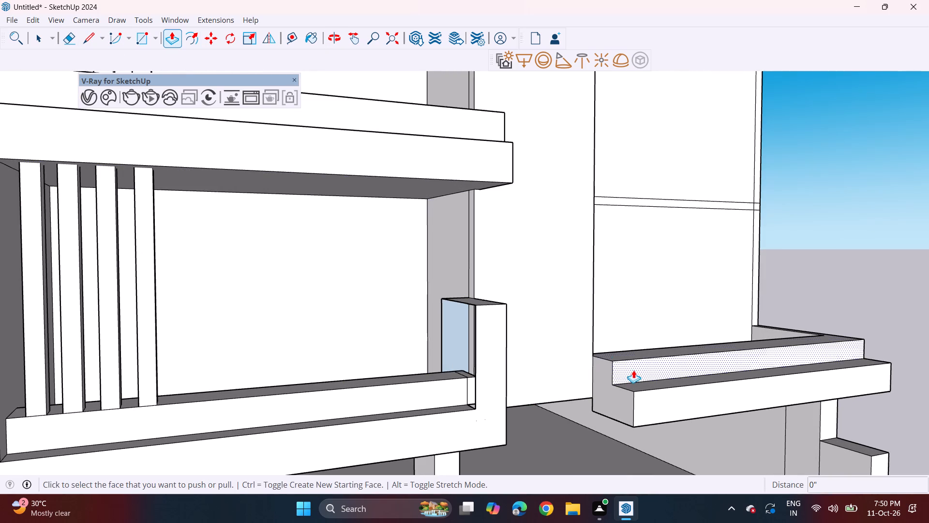
middle_click_drag(634, 370, 604, 360)
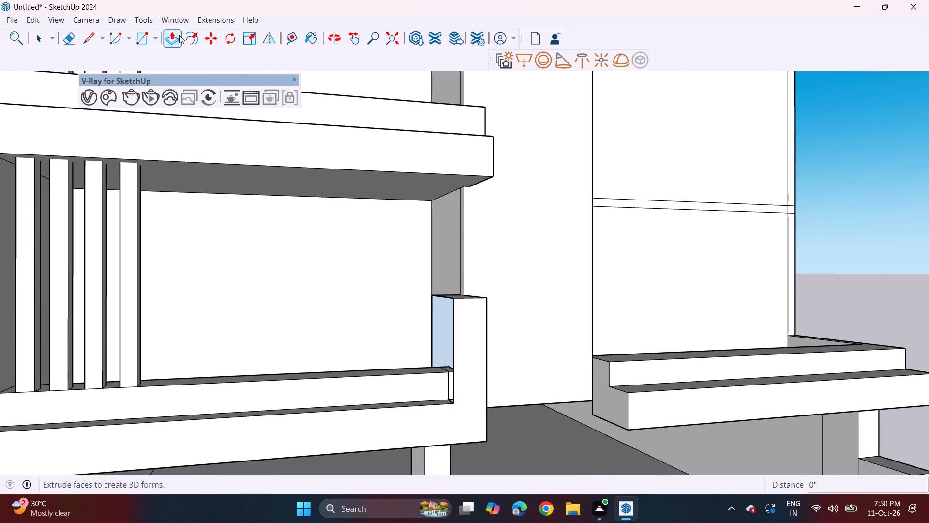
left_click(88, 40)
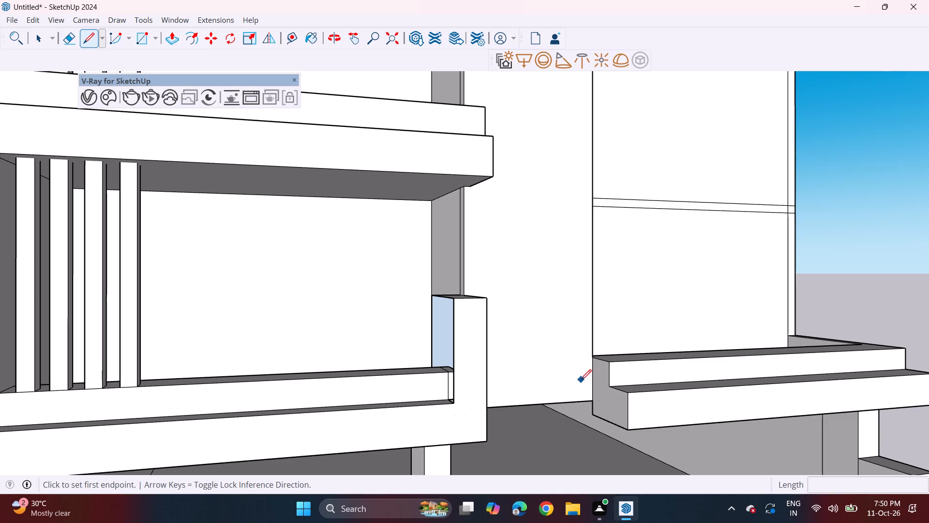
left_click(611, 387)
left_click(586, 378)
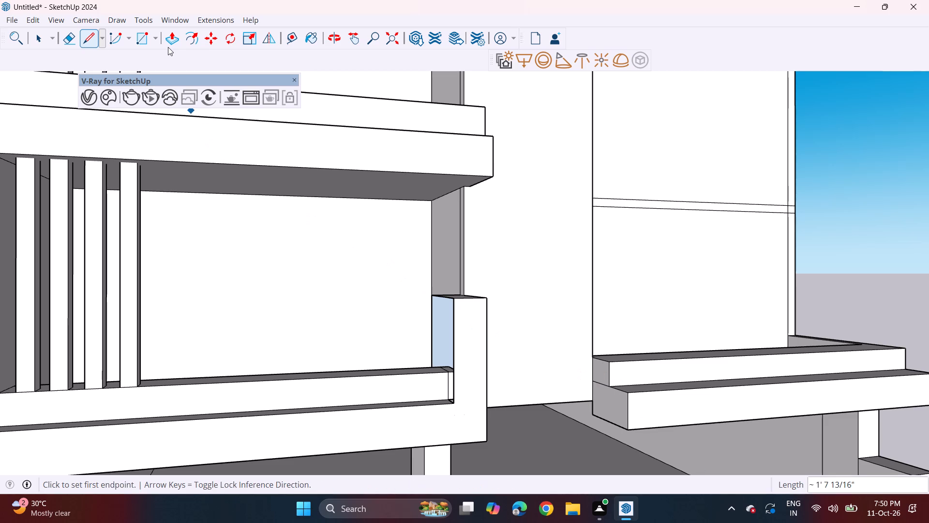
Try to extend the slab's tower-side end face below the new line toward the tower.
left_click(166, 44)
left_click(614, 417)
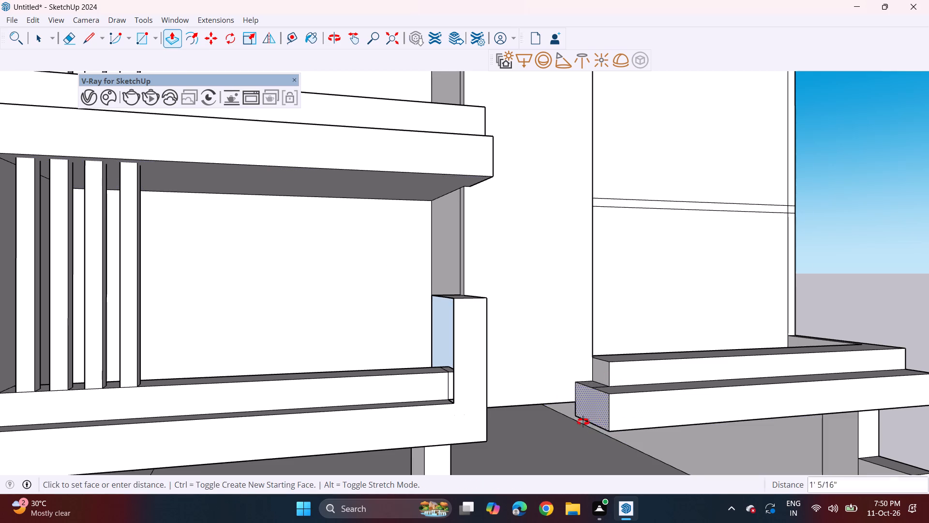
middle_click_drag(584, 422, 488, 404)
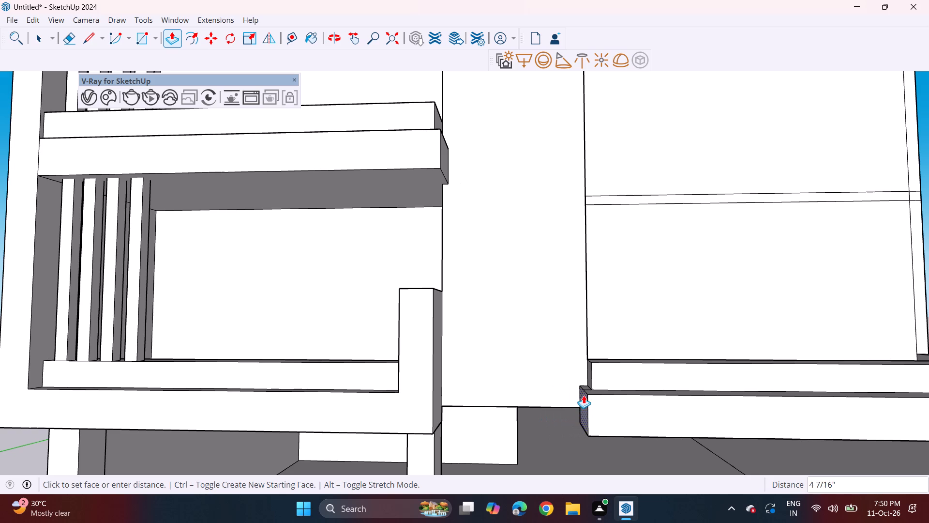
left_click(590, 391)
Push the parapet's tower-side end face back about 1' 7 1/16" to clear the slab's corner.
middle_click_drag(589, 335, 607, 419)
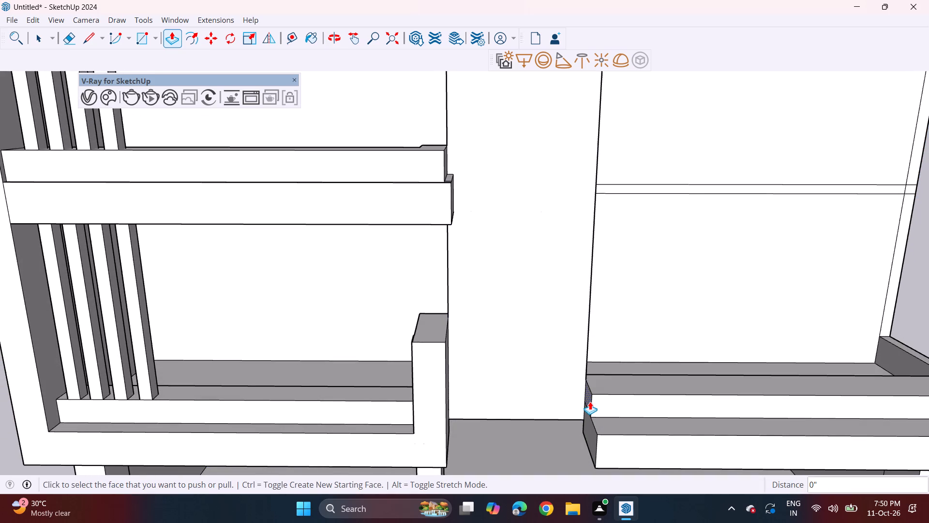
left_click(590, 401)
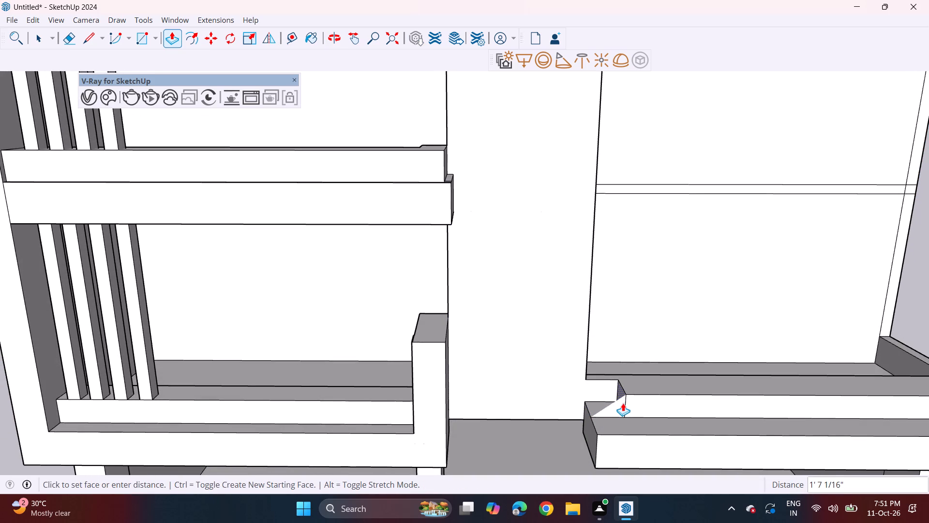
left_click(623, 403)
Draw a line about 1' 7 13/16" long across the slab's top from the shortened parapet's base corner to the front edge.
middle_click_drag(636, 409, 606, 394)
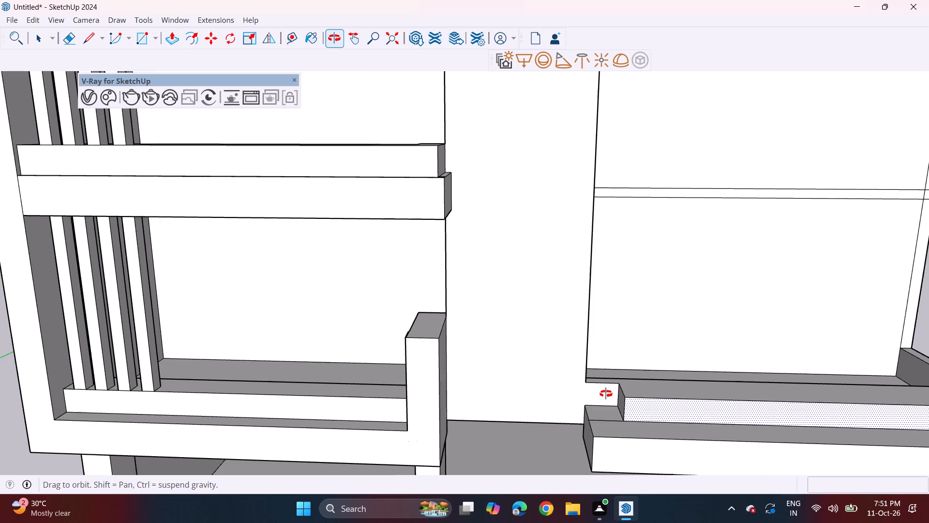
middle_click_drag(606, 394, 600, 393)
left_click_drag(93, 40, 103, 45)
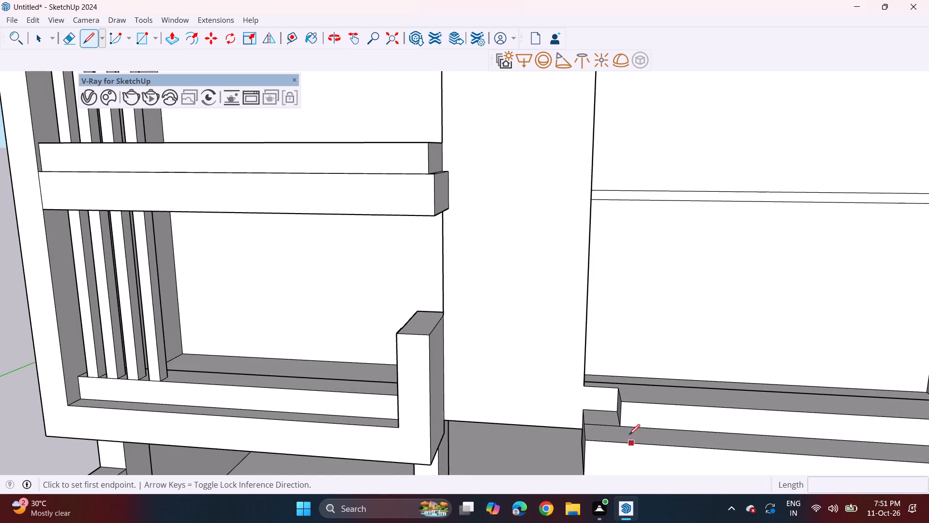
left_click_drag(621, 421, 622, 426)
left_click(624, 442)
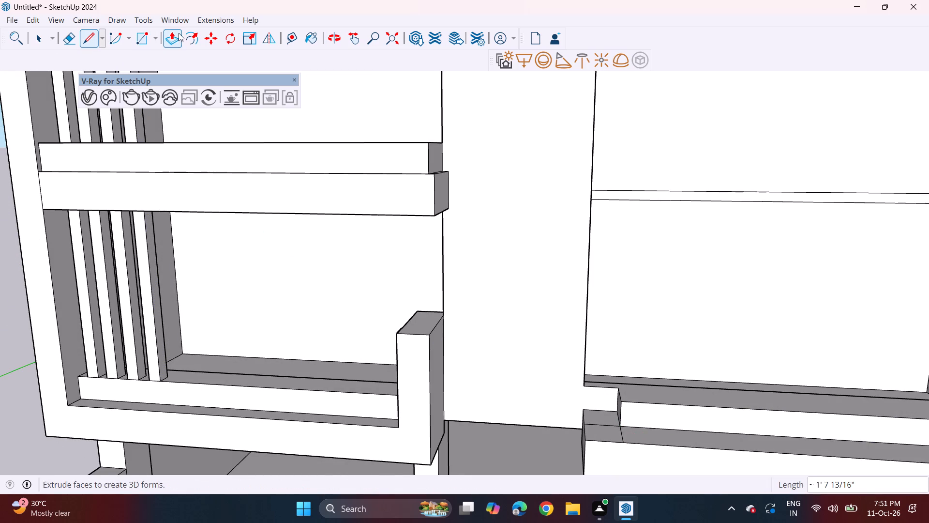
Erase the leftover parapet edge dividing the cleared corner of the slab's top face.
left_click(75, 36)
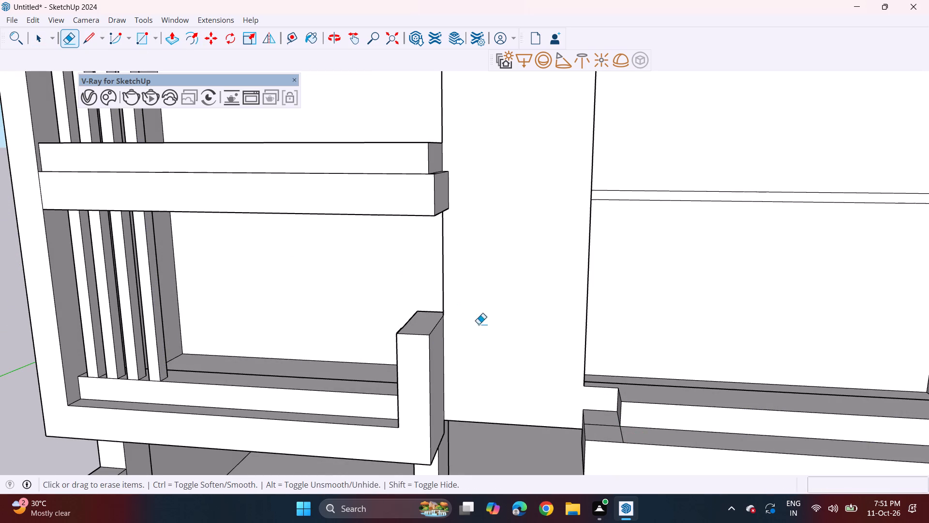
left_click(604, 427)
left_click_drag(599, 420, 599, 426)
Extrude the cleared corner rectangle up about 4' 3 5/16" into a post matching the neighbouring balcony's corner post height.
left_click(168, 41)
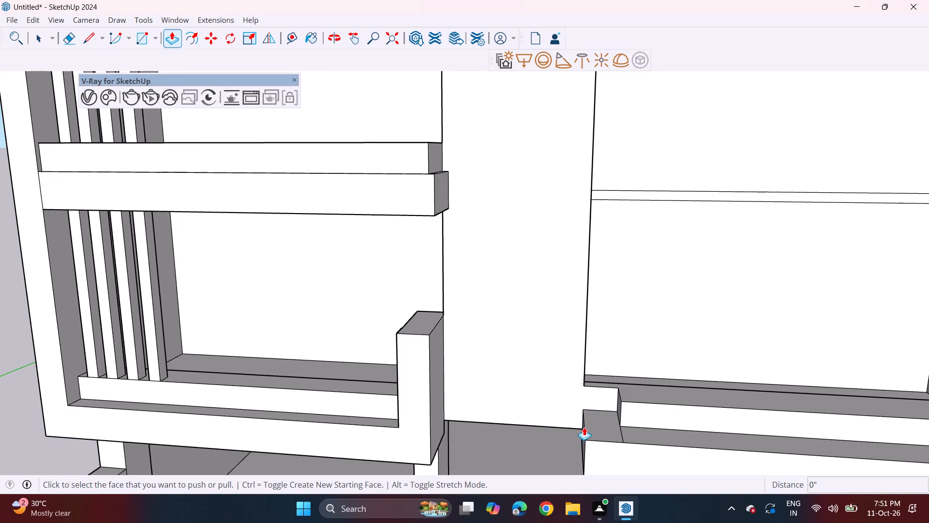
left_click(600, 428)
left_click(605, 423)
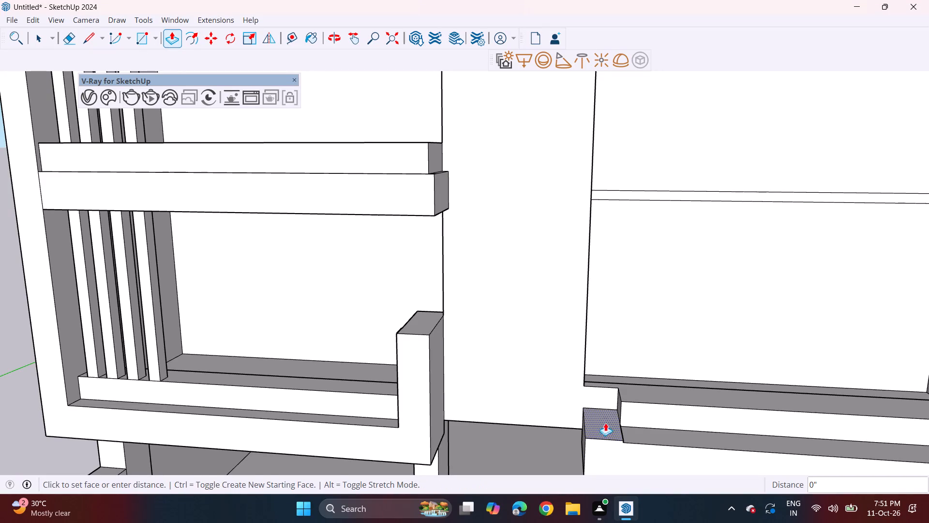
left_click(431, 334)
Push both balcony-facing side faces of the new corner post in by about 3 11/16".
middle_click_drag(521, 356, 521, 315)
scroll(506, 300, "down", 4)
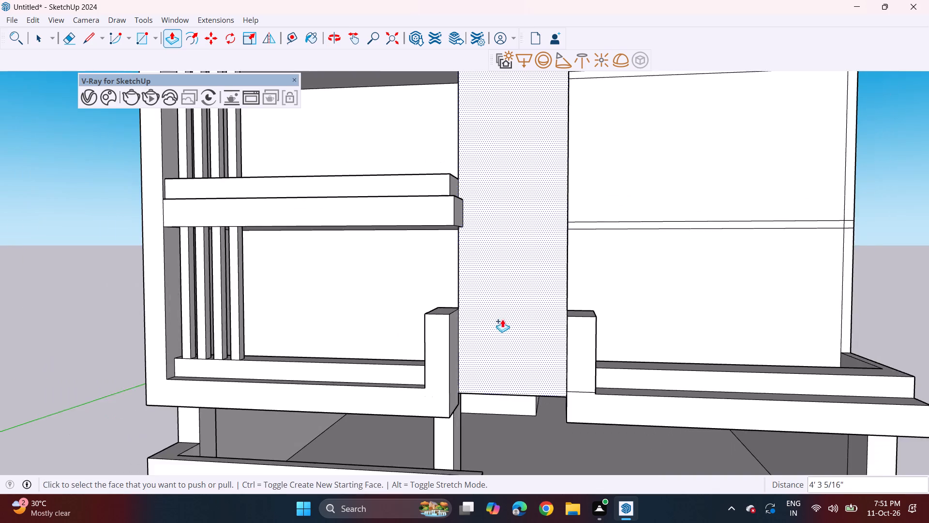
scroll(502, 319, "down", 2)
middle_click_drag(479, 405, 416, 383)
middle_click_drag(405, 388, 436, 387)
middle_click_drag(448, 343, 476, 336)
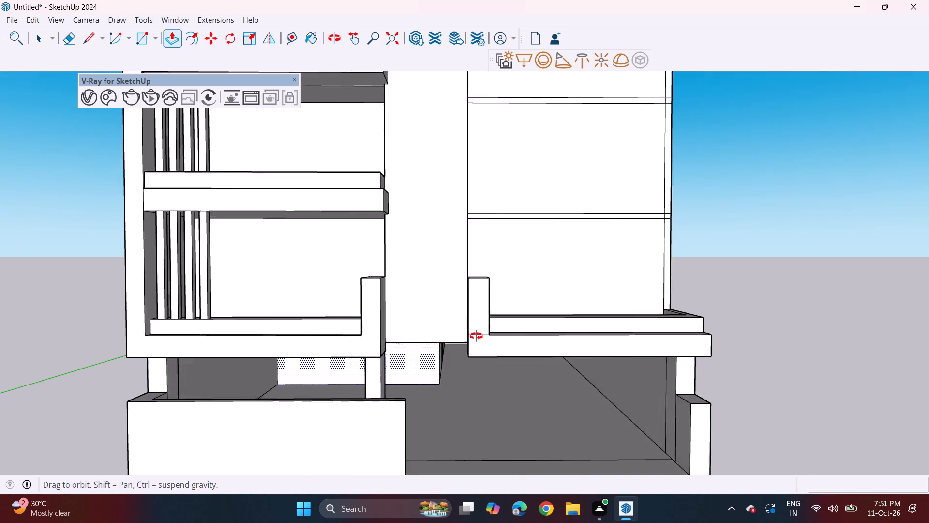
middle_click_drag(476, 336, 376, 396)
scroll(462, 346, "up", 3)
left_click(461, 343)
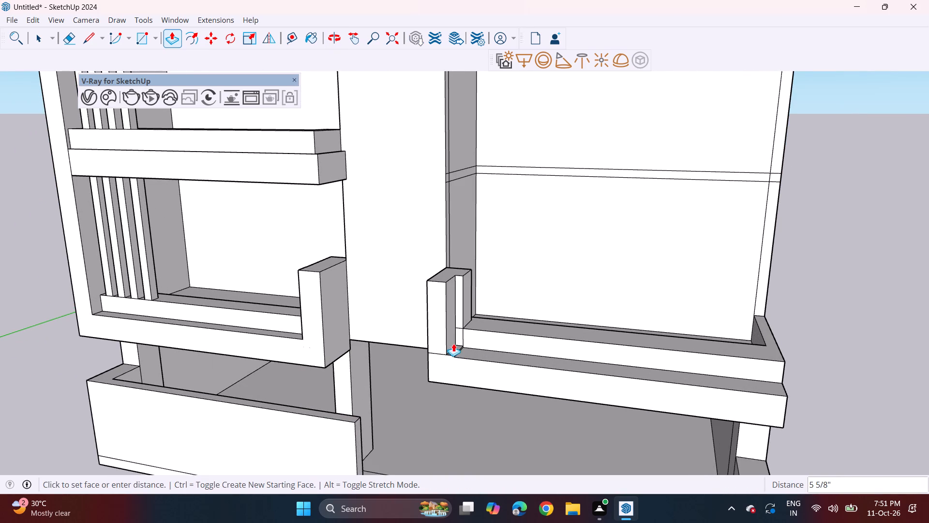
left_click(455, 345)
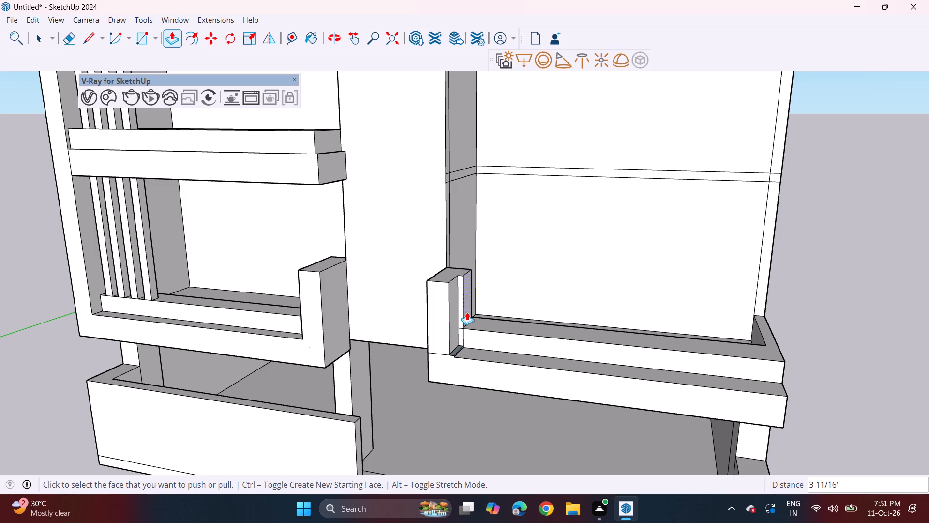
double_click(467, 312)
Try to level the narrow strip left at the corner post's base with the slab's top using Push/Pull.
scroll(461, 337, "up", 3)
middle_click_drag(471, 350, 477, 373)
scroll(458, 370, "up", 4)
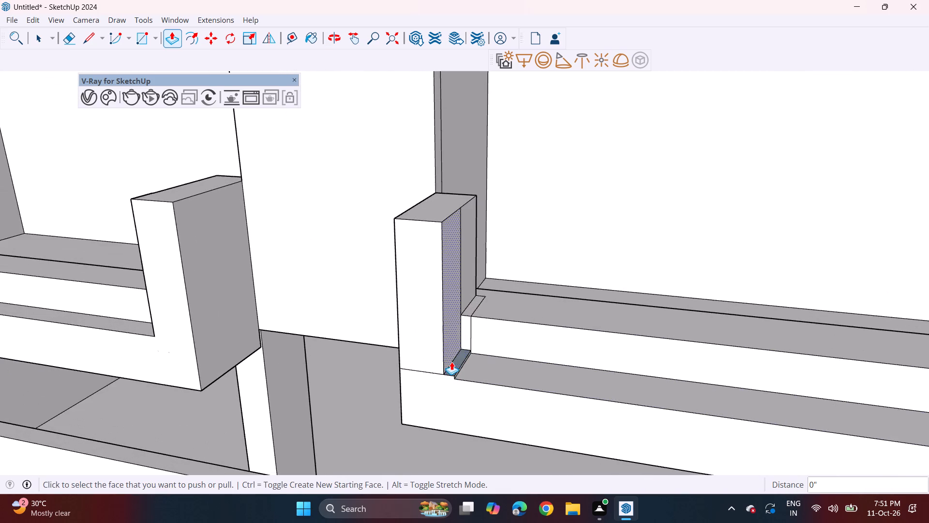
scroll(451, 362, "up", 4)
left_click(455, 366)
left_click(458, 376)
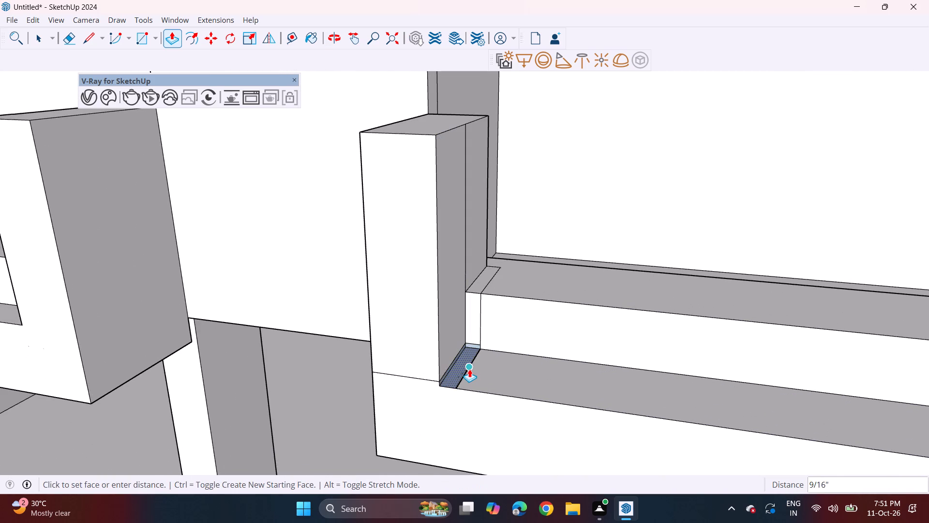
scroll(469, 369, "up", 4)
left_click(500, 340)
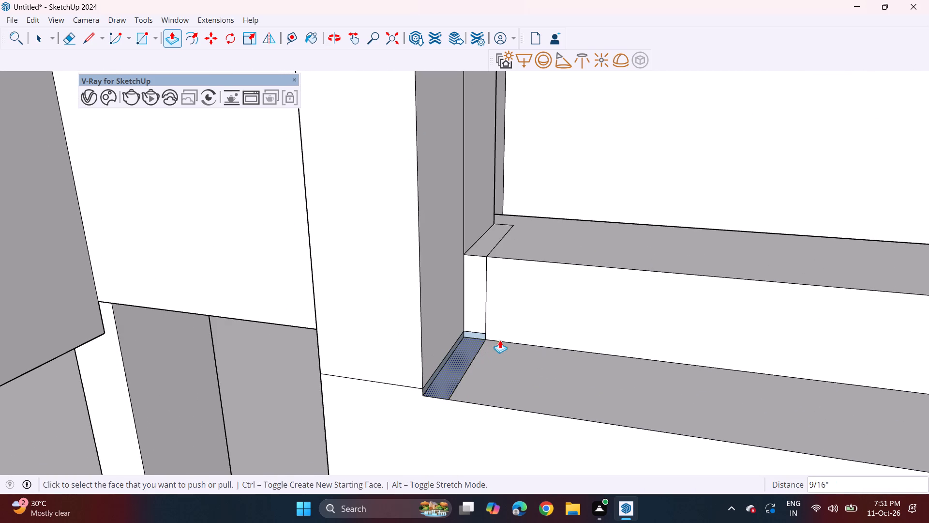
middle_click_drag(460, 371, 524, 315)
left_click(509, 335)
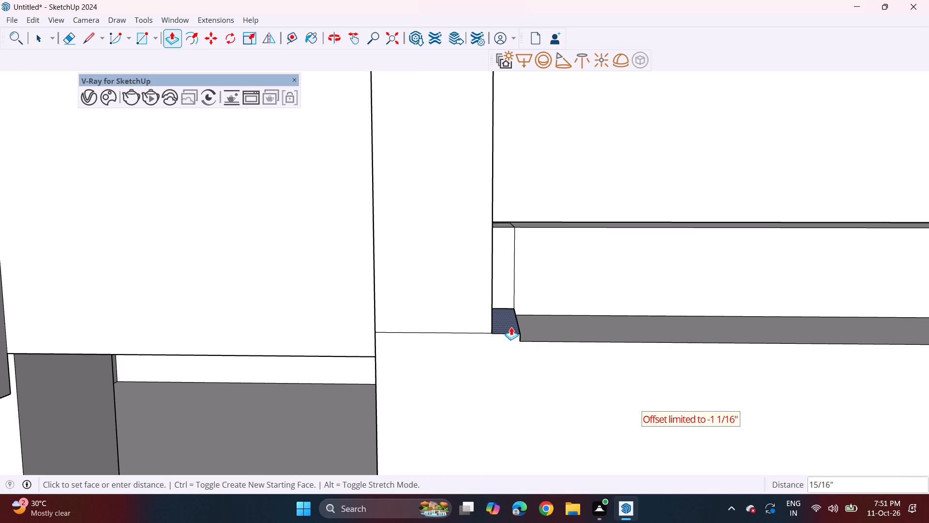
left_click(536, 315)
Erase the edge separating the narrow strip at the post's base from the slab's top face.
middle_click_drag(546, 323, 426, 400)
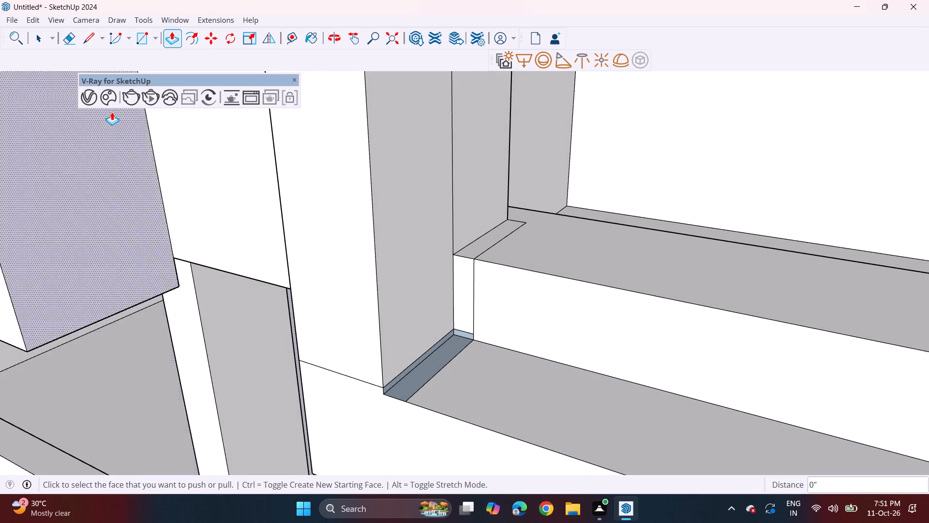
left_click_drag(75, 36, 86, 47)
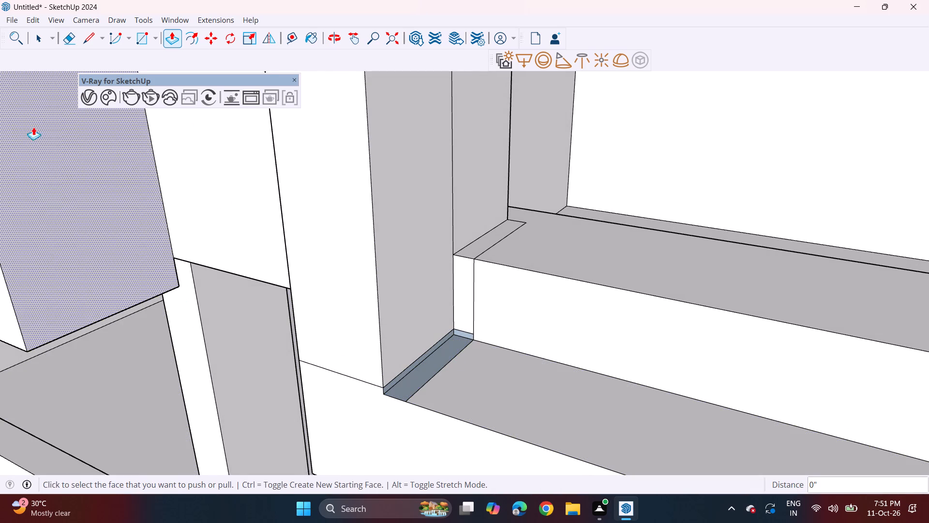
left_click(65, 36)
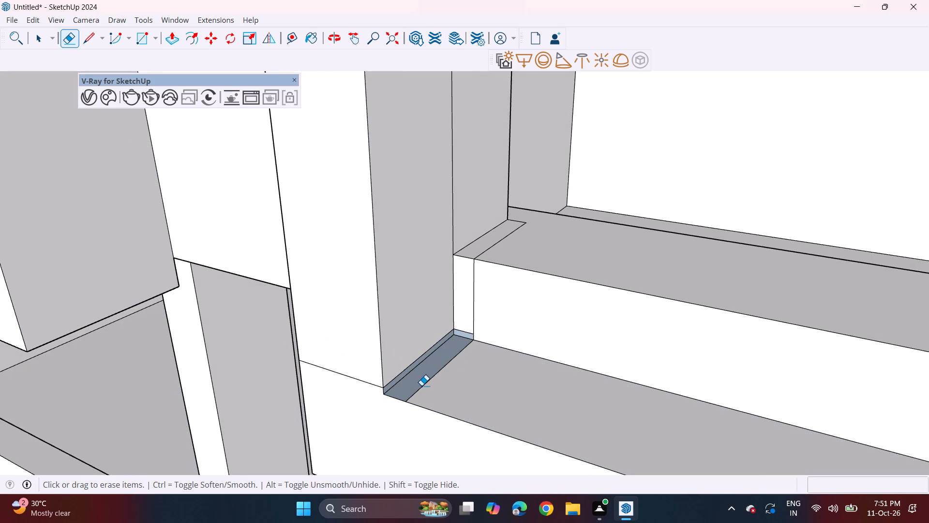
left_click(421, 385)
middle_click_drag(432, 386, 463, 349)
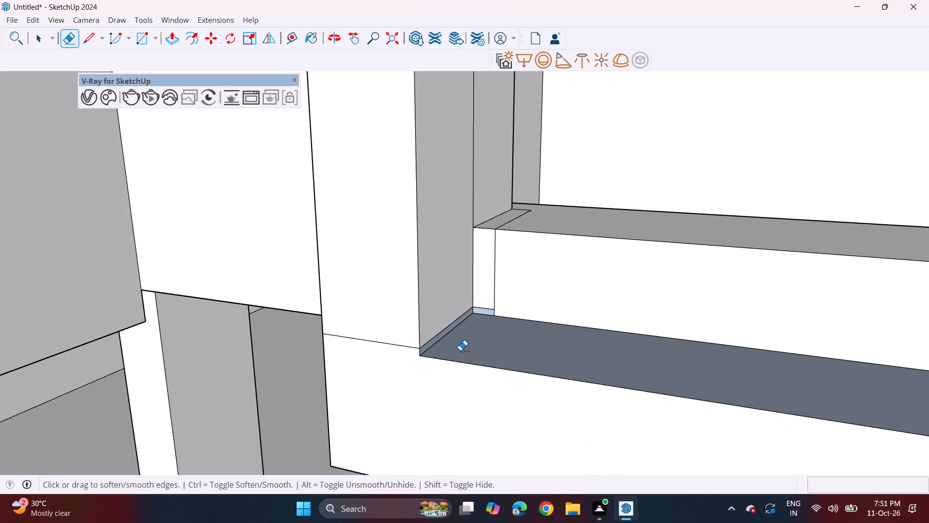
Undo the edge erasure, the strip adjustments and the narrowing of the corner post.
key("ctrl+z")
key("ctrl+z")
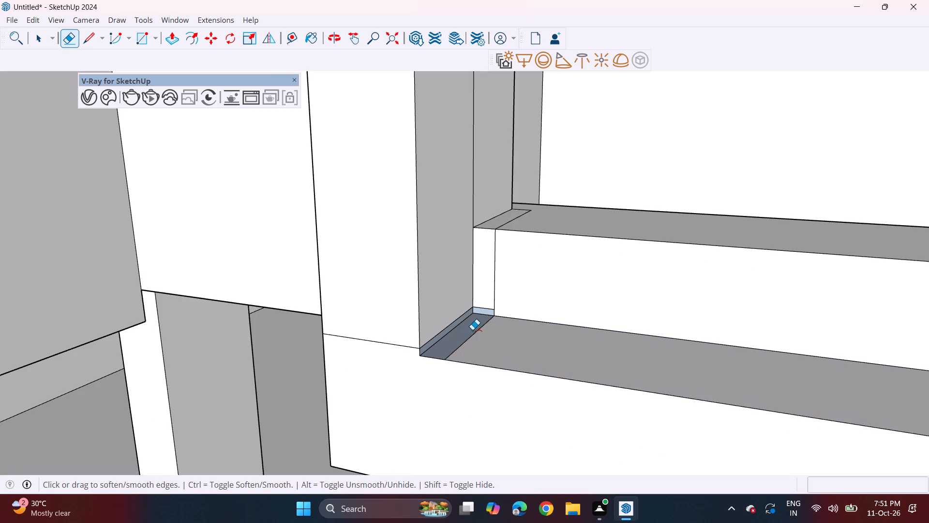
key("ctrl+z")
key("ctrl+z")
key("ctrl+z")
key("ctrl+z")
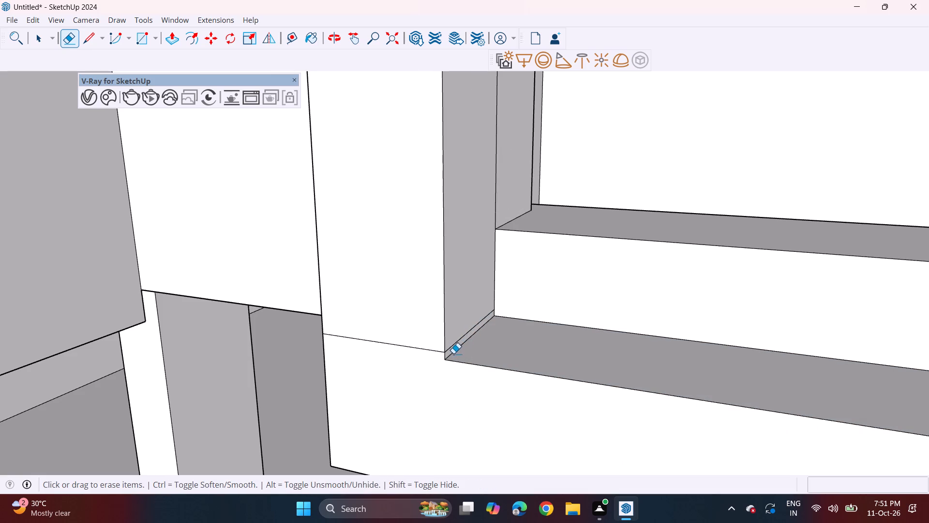
Erase the horizontal edges near the corner post's base on its balcony-facing side and on its front face.
left_click(453, 348)
left_click(435, 351)
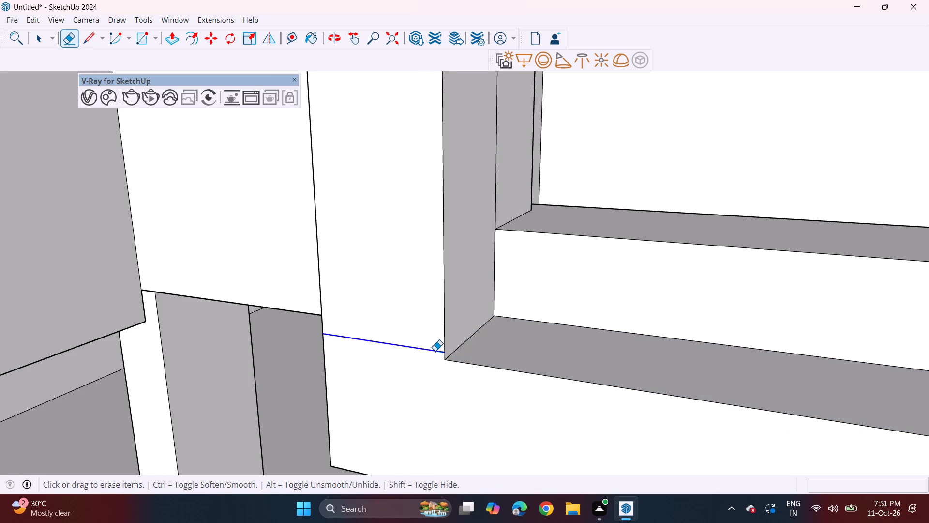
key("ctrl+z")
left_click(435, 351)
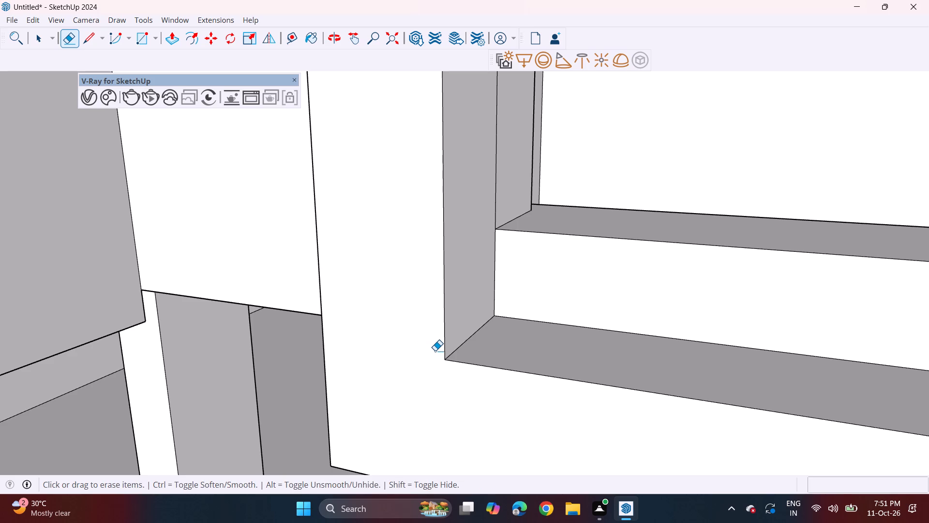
key("ctrl+z")
left_click(435, 351)
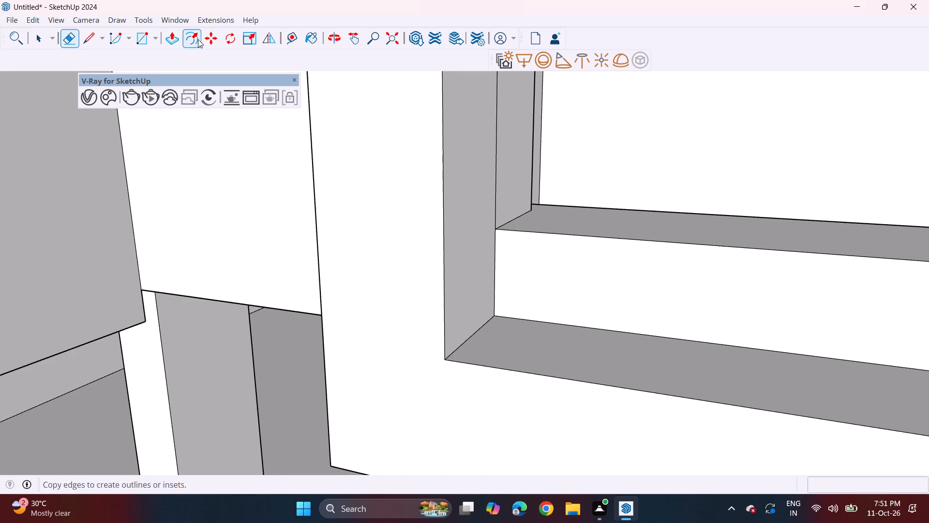
Push the corner post's balcony-facing side face in front of the parapet in by about 2 1/2".
left_click(171, 42)
left_click(481, 298)
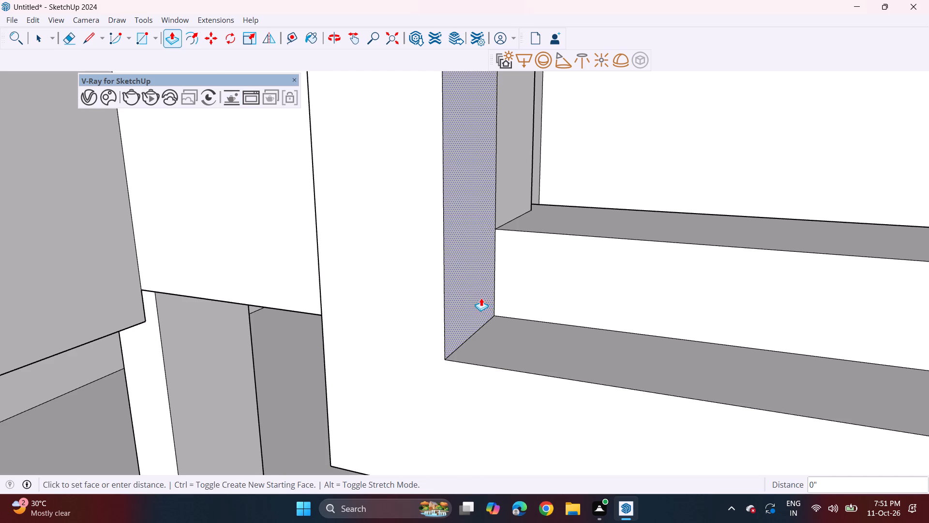
left_click(465, 293)
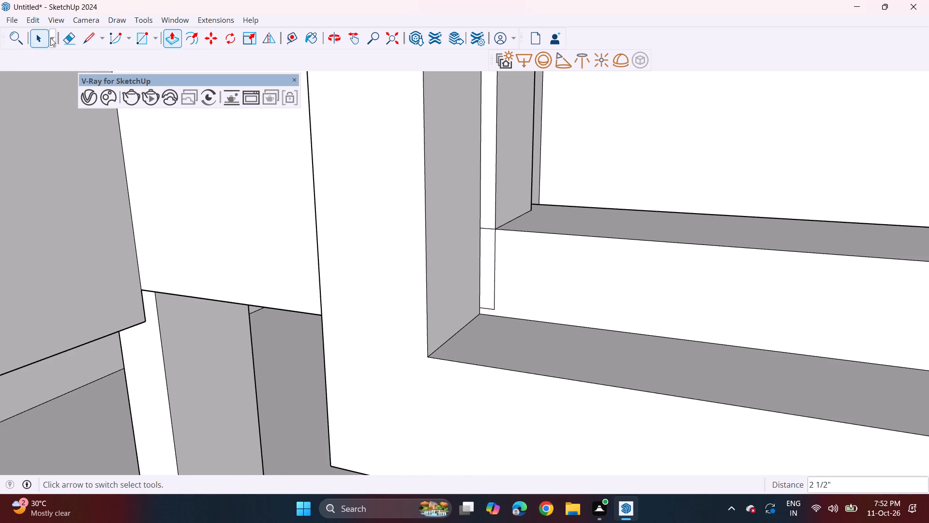
Erase the leftover vertical edge and the two short horizontal edges where the parapet's front face meets the corner post.
left_click_drag(68, 34, 82, 42)
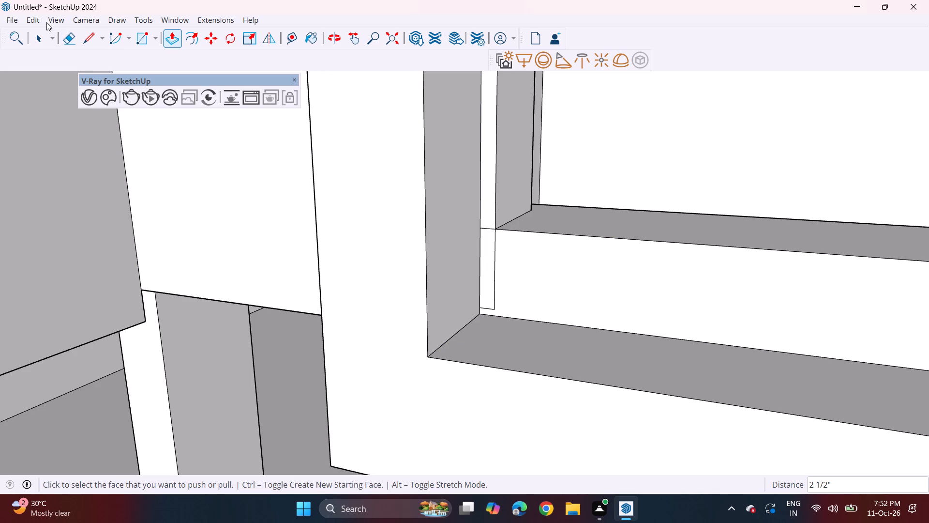
left_click(72, 45)
left_click_drag(489, 266, 500, 270)
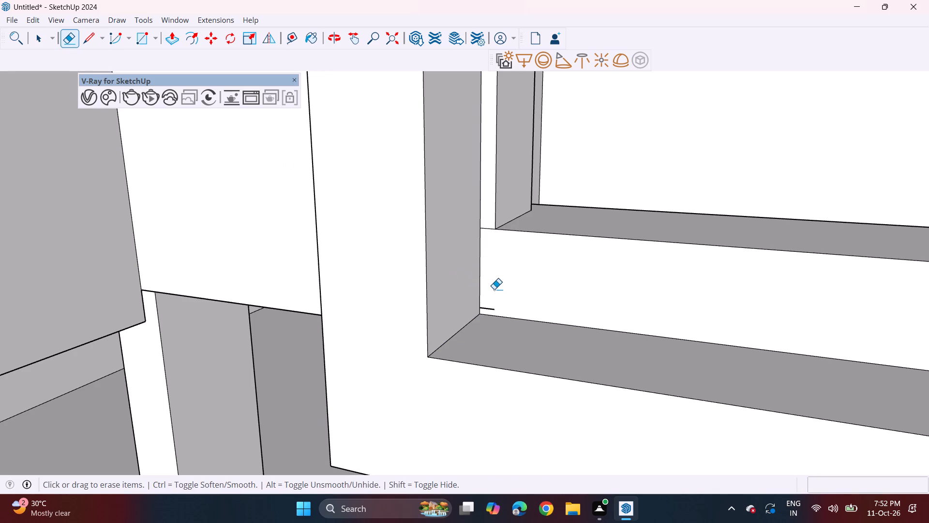
left_click(494, 308)
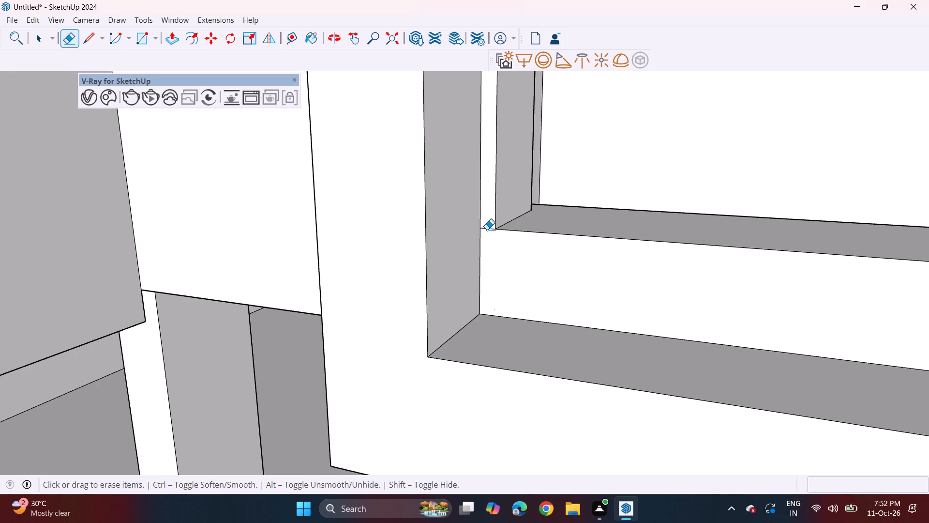
left_click(487, 230)
Push the rear part of the corner post's balcony-facing side in by 2 1/2", flush with its front part.
scroll(446, 264, "down", 10)
middle_click_drag(257, 325, 380, 277)
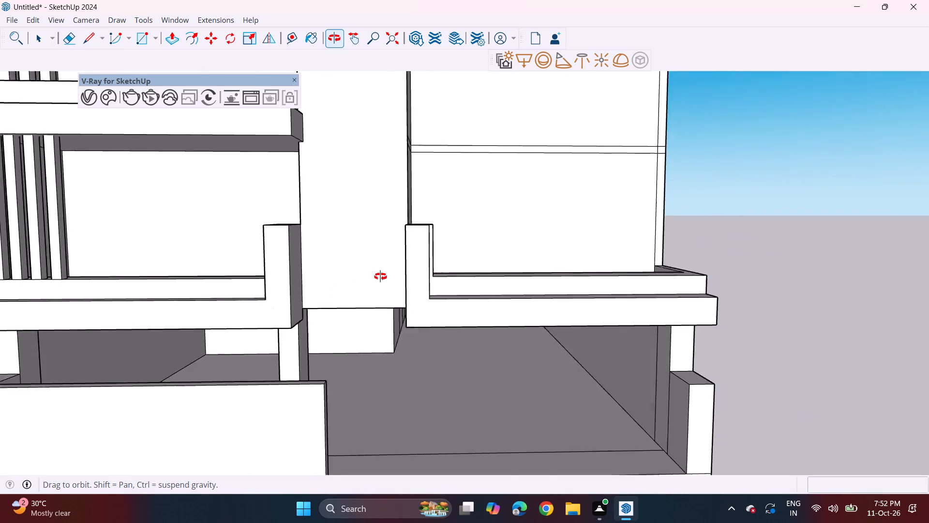
middle_click_drag(380, 277, 300, 308)
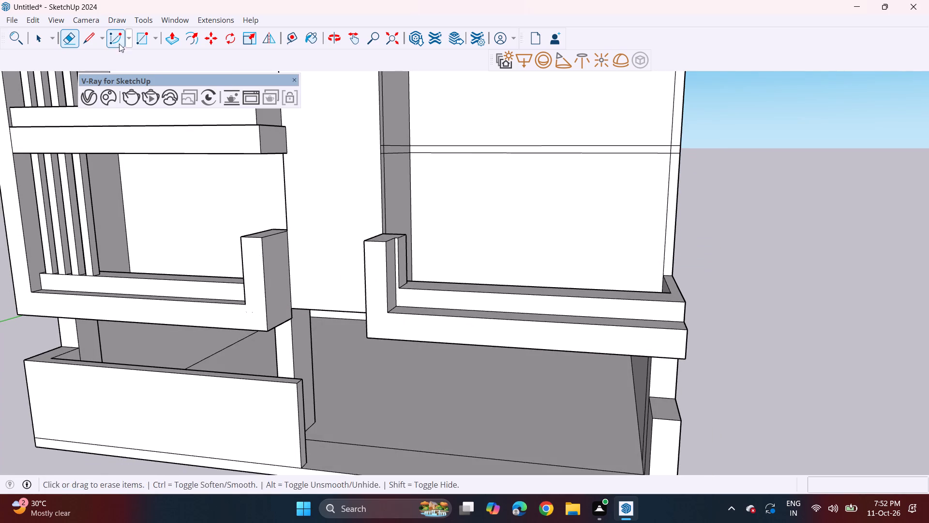
left_click_drag(176, 41, 181, 46)
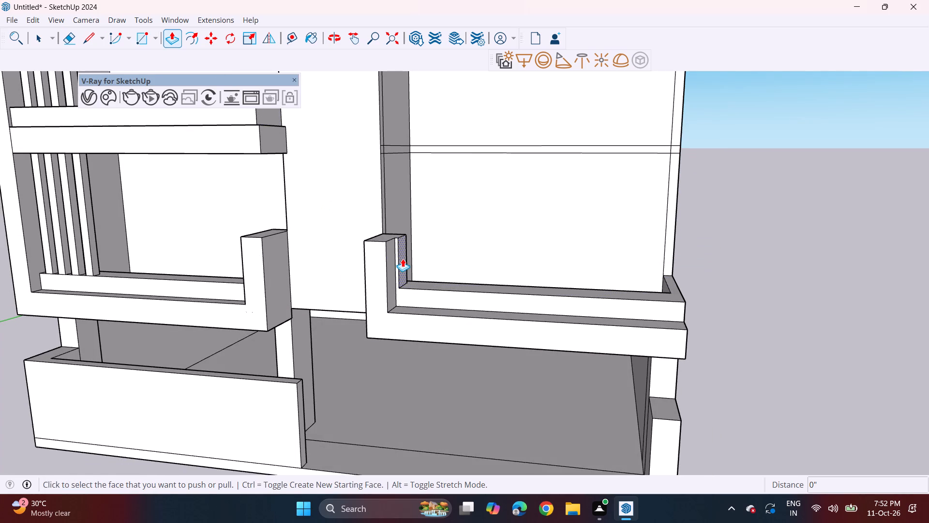
left_click(403, 259)
left_click(393, 270)
Draw short lines across the parapet's top, about 2' 3" long, and the slab ledge, about 1' 7 13/16", at the balcony's outer end.
middle_click_drag(385, 312, 438, 276)
middle_click_drag(412, 304, 320, 352)
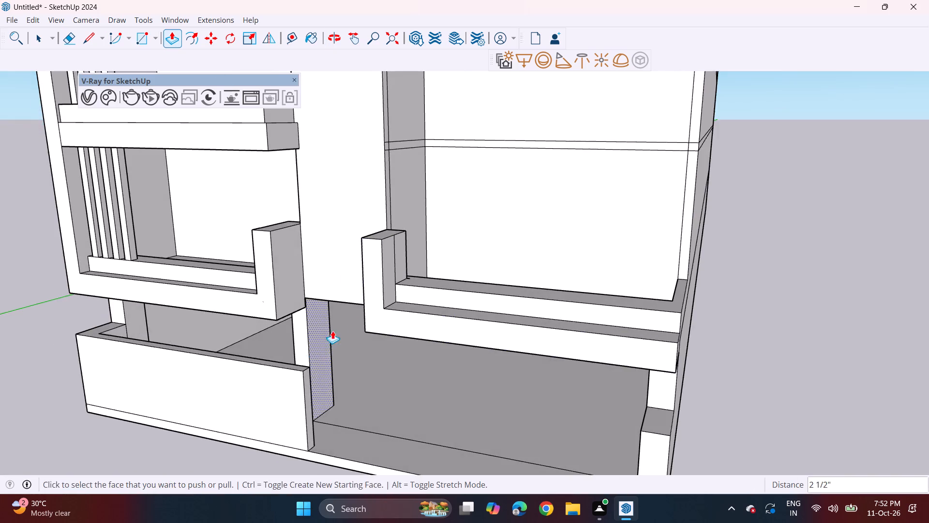
middle_click_drag(373, 312, 446, 280)
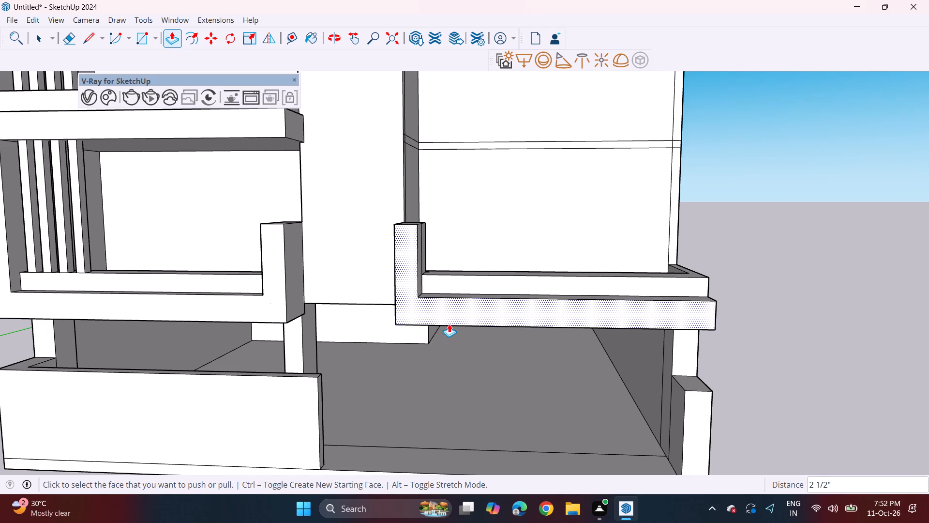
middle_click_drag(496, 294, 448, 332)
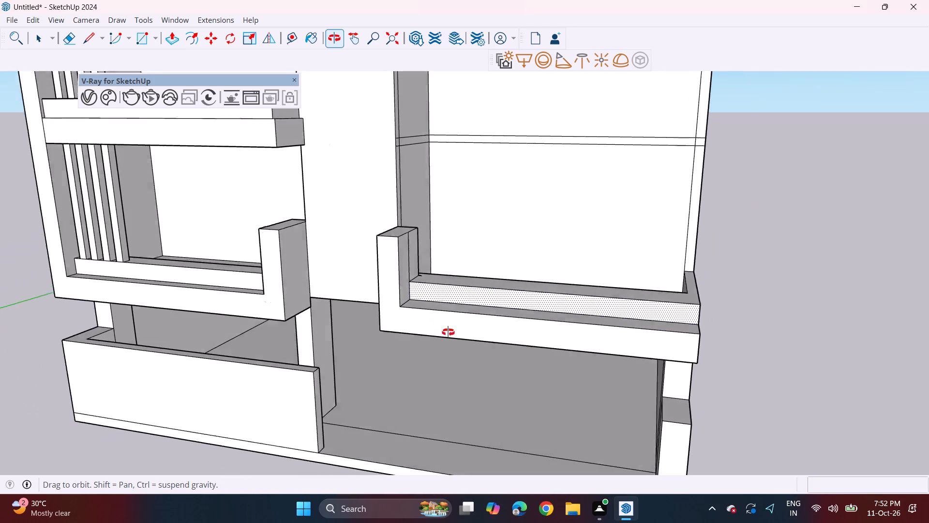
middle_click_drag(448, 332, 452, 344)
left_click_drag(85, 44, 90, 46)
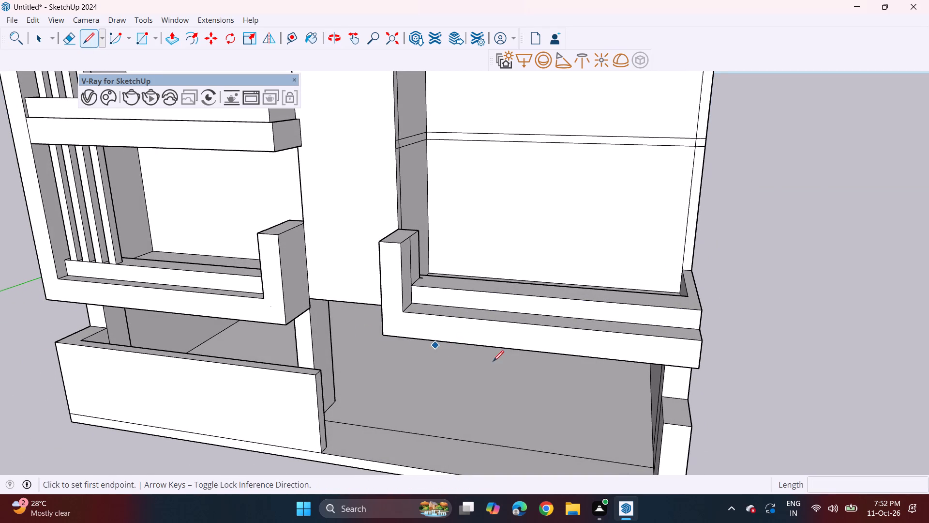
left_click(688, 292)
left_click(695, 313)
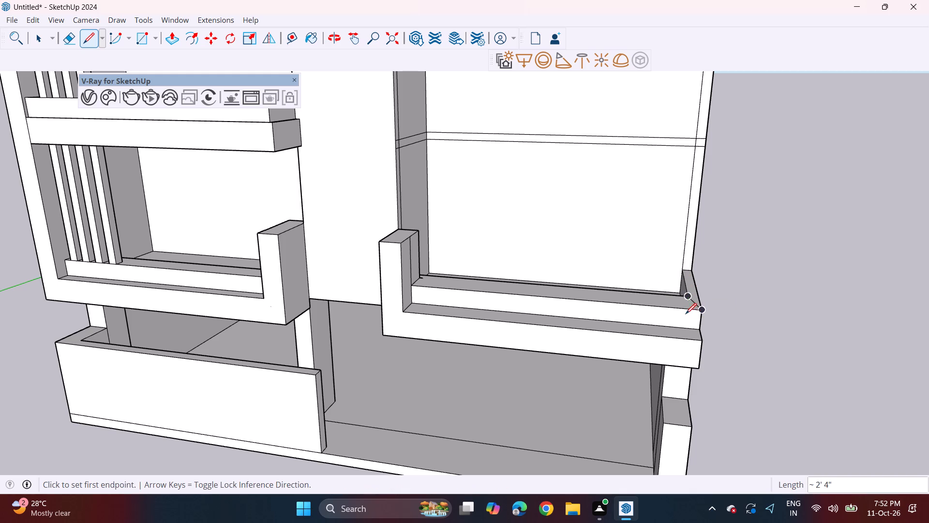
key("ctrl+z")
left_click_drag(688, 296, 688, 300)
left_click(690, 311)
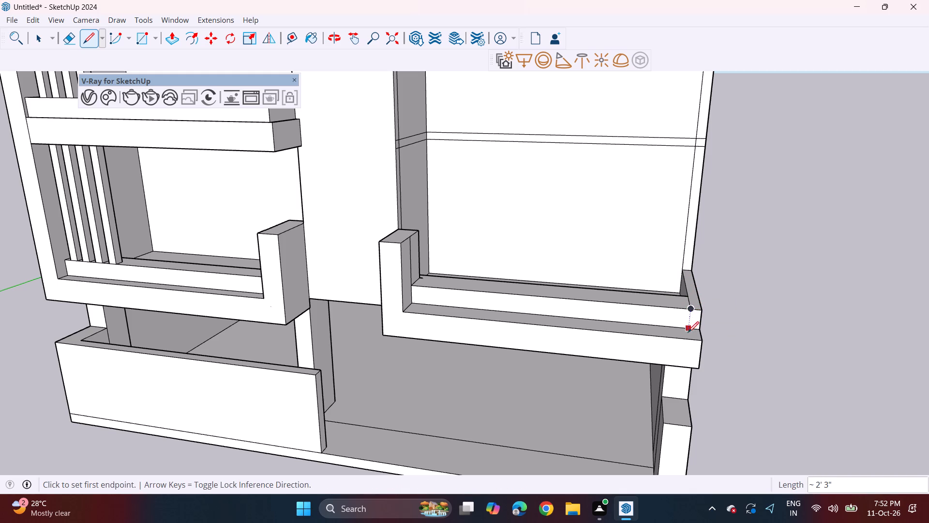
left_click(689, 331)
left_click(689, 339)
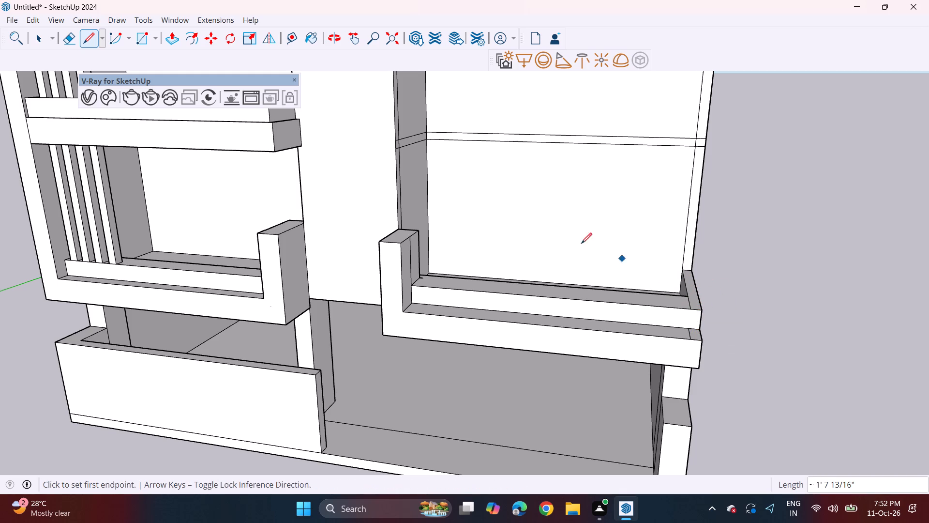
Raise the outer-end strips of the ledge by 4' 4 3/8" and of the parapet by 3' 2 1/4" to the corner post's height.
left_click_drag(171, 33, 179, 38)
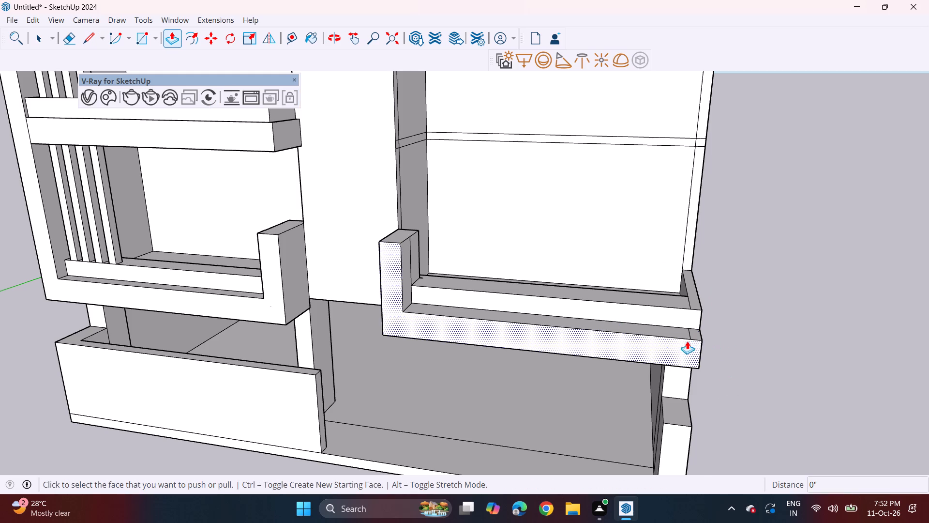
left_click(697, 333)
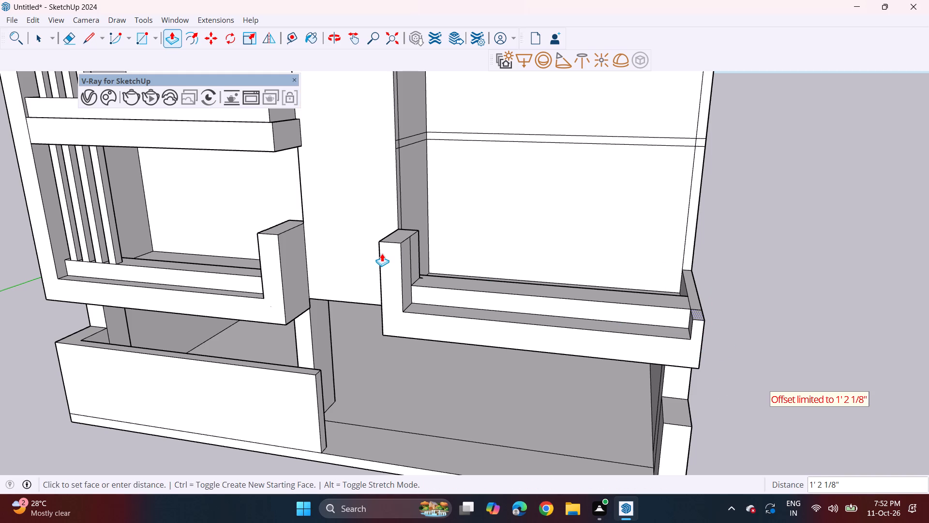
left_click(389, 240)
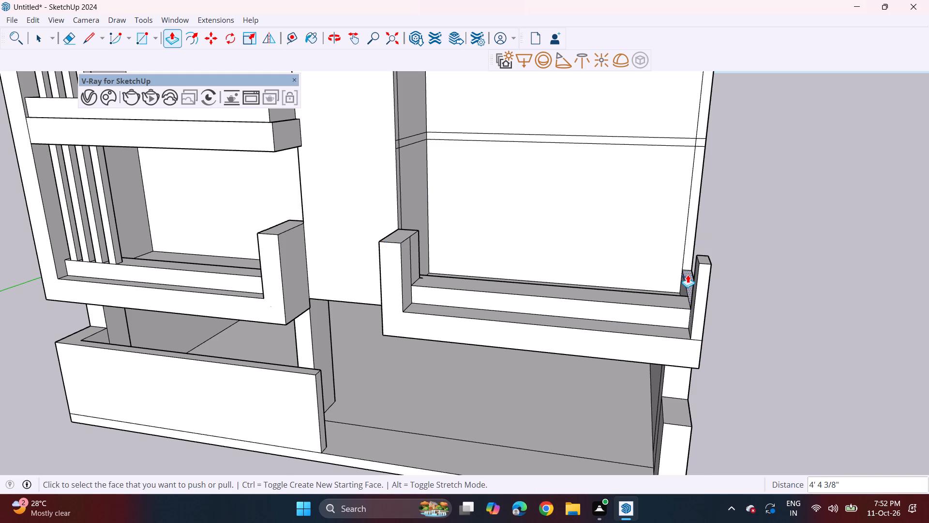
double_click(688, 275)
left_click(708, 260)
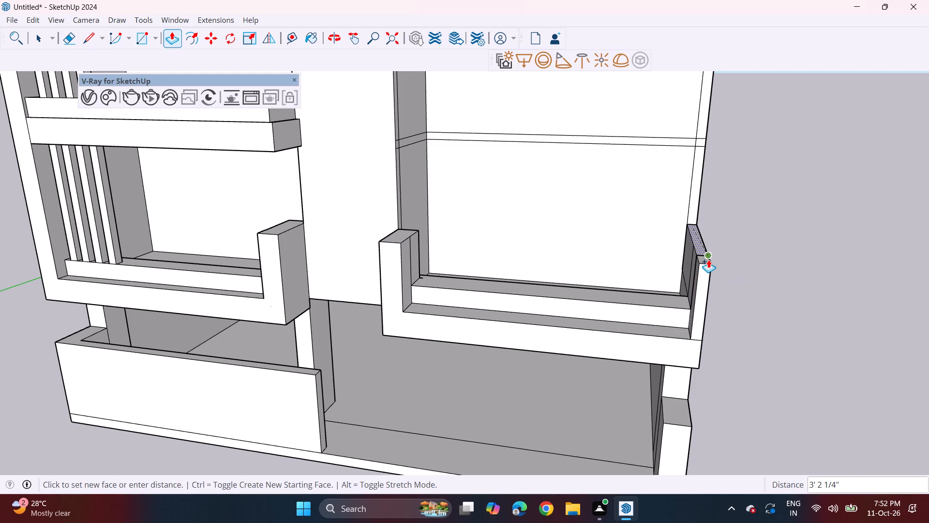
Erase the seam edges on the inner face and across the top of the raised side wall at the balcony's outer end.
middle_click_drag(668, 297, 707, 314)
scroll(705, 296, "up", 4)
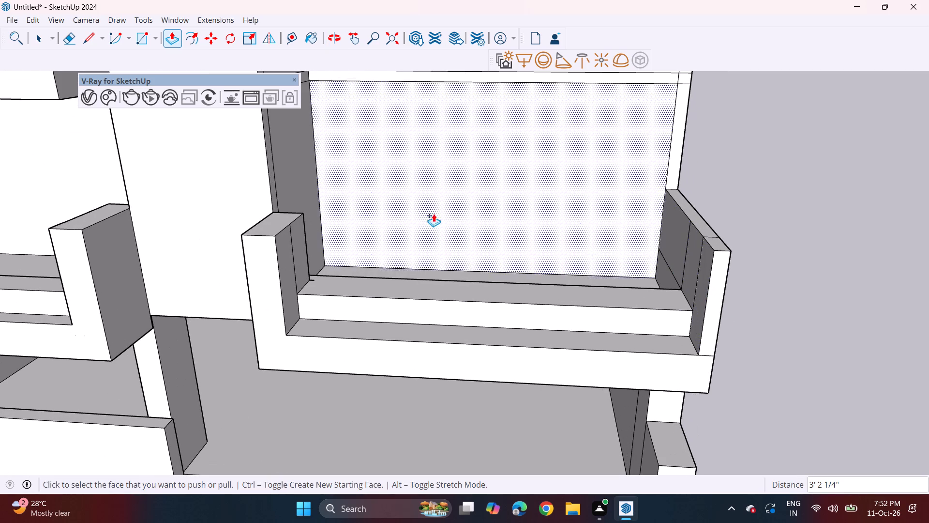
left_click(69, 39)
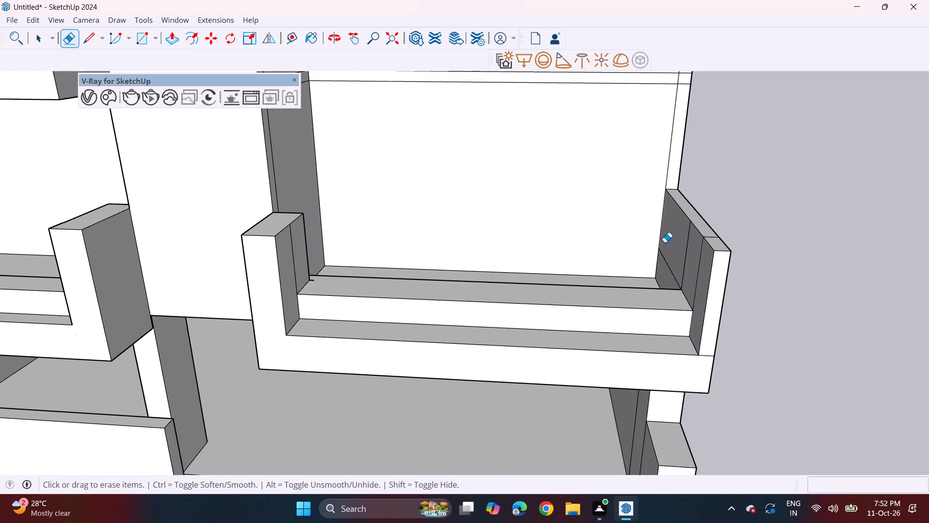
left_click_drag(667, 244, 700, 280)
left_click(709, 239)
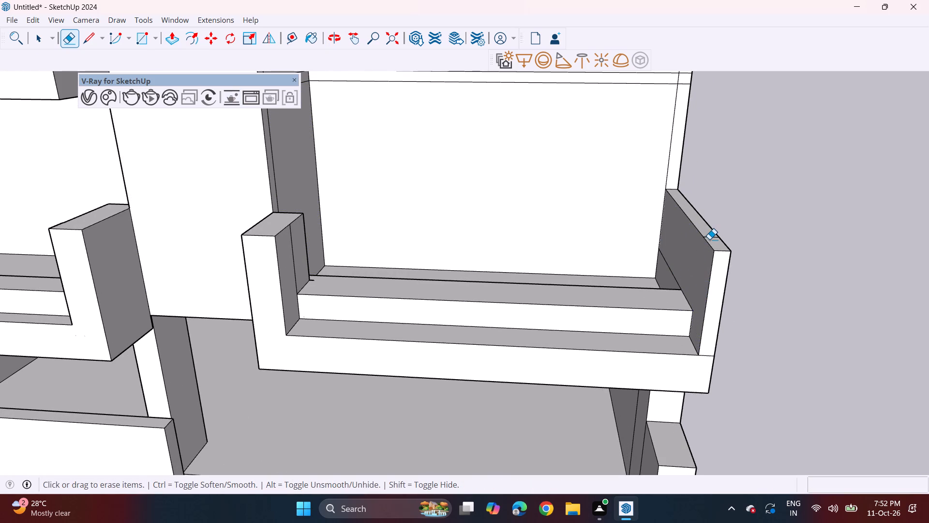
left_click(712, 237)
Pull the balcony parapet's front face forward by about 9 9/16", aligning it with the neighbouring balcony's parapet.
middle_click_drag(494, 363, 480, 372)
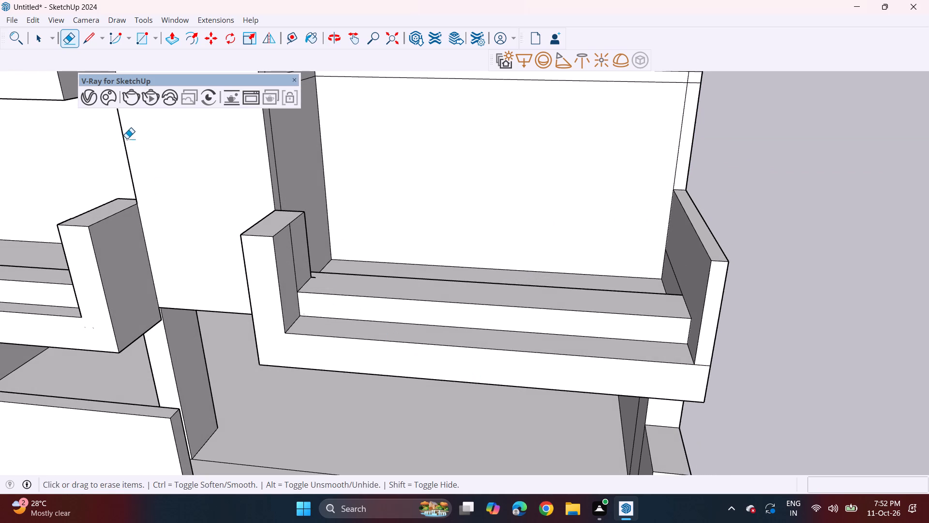
left_click(179, 40)
left_click(369, 310)
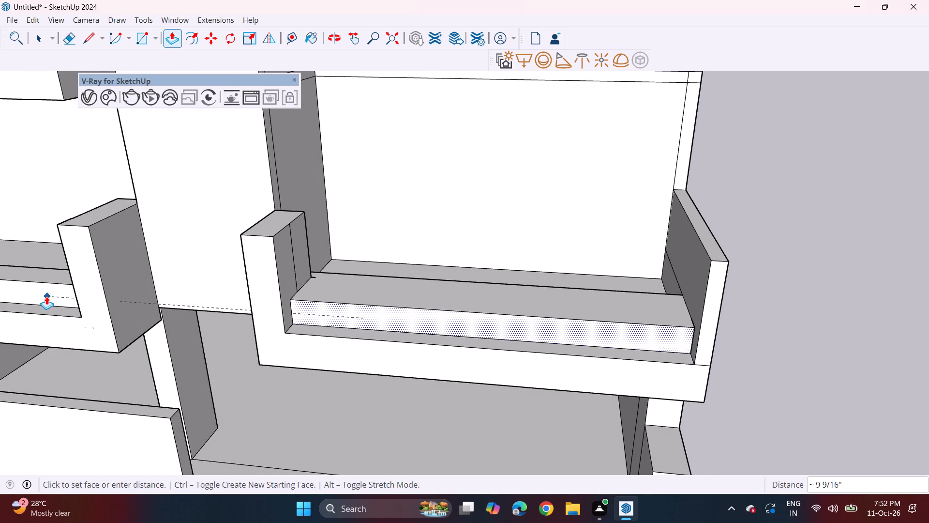
left_click_drag(47, 296, 60, 296)
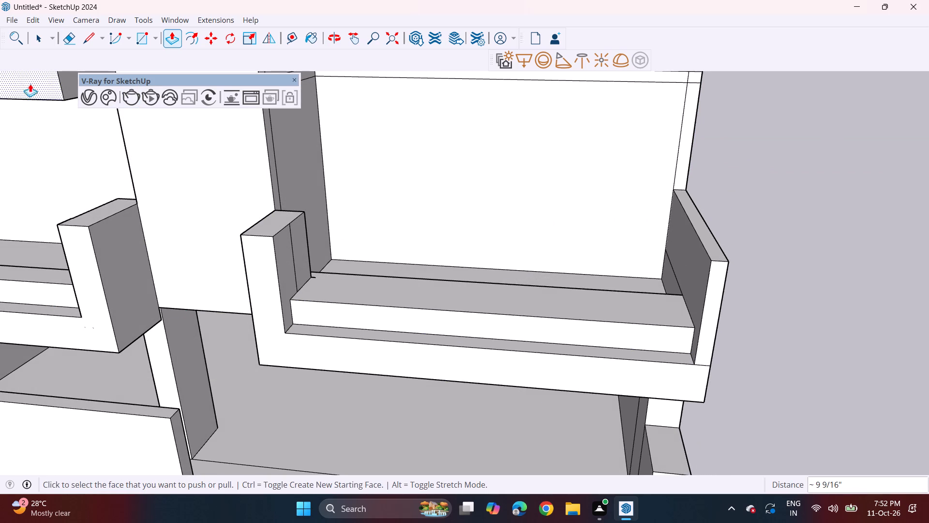
Erase the vertical seam on the corner post's balcony-facing side and the stray short edges at its rear base.
left_click(60, 46)
left_click_drag(290, 264, 299, 264)
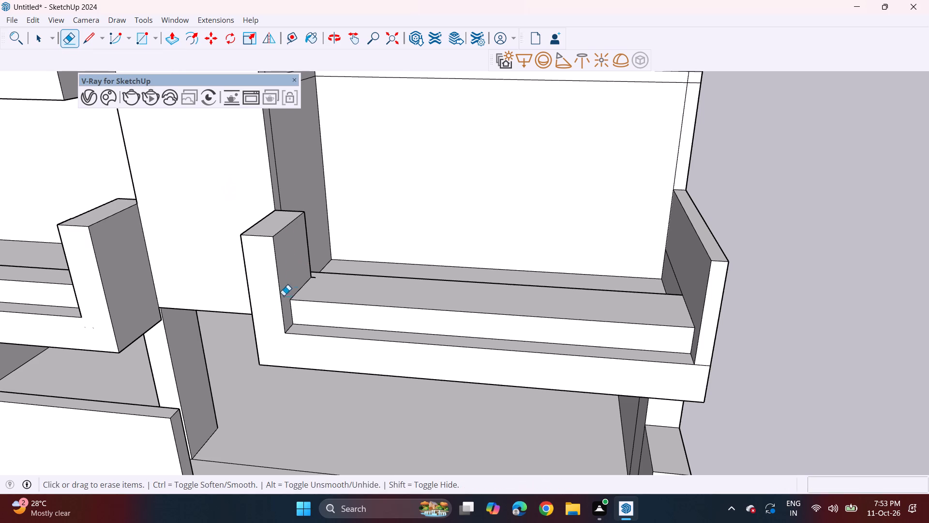
middle_click_drag(274, 310, 284, 295)
scroll(305, 286, "up", 5)
middle_click(314, 285)
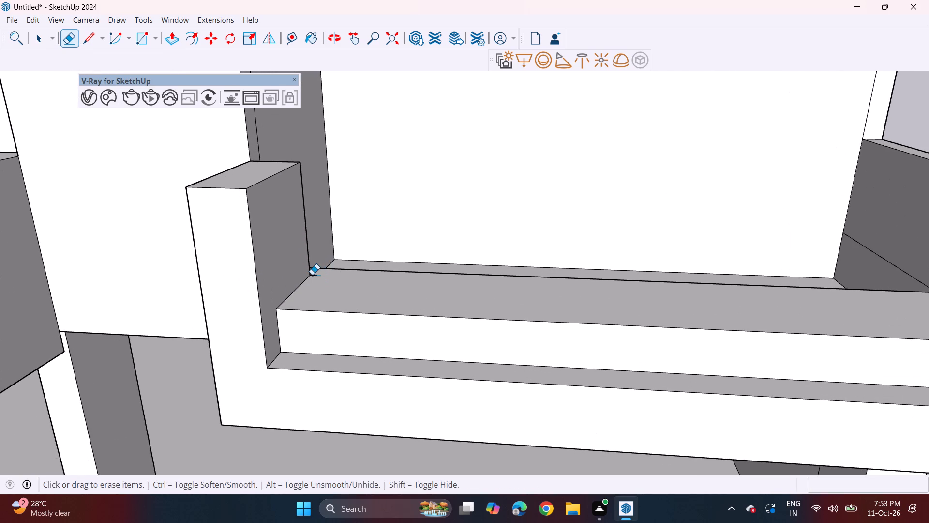
left_click(312, 275)
left_click(315, 276)
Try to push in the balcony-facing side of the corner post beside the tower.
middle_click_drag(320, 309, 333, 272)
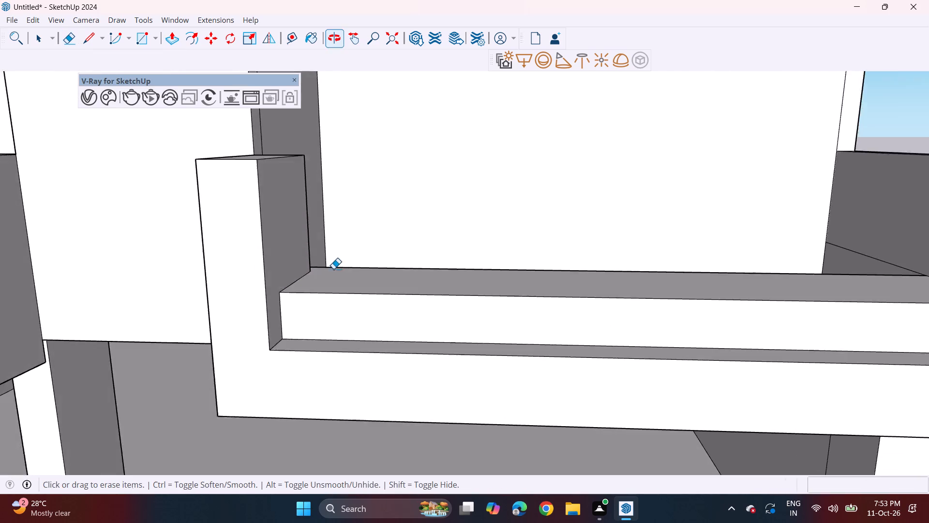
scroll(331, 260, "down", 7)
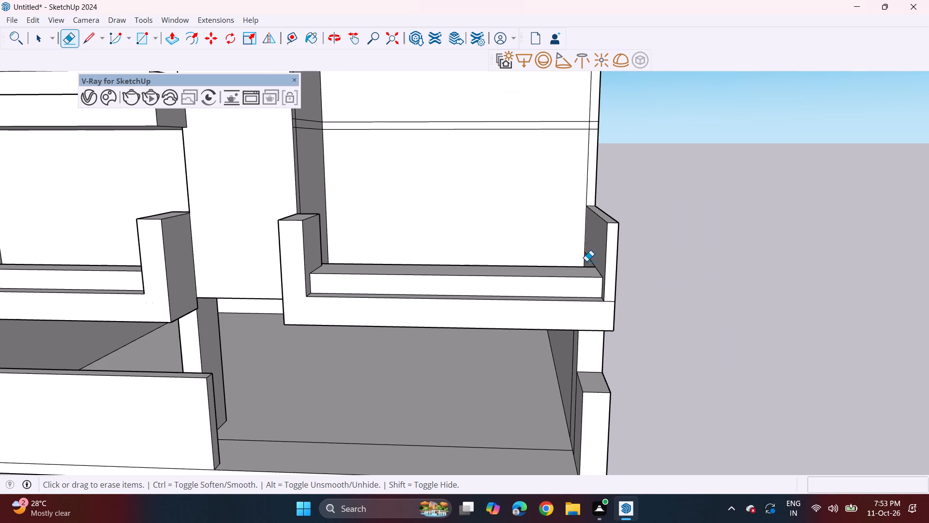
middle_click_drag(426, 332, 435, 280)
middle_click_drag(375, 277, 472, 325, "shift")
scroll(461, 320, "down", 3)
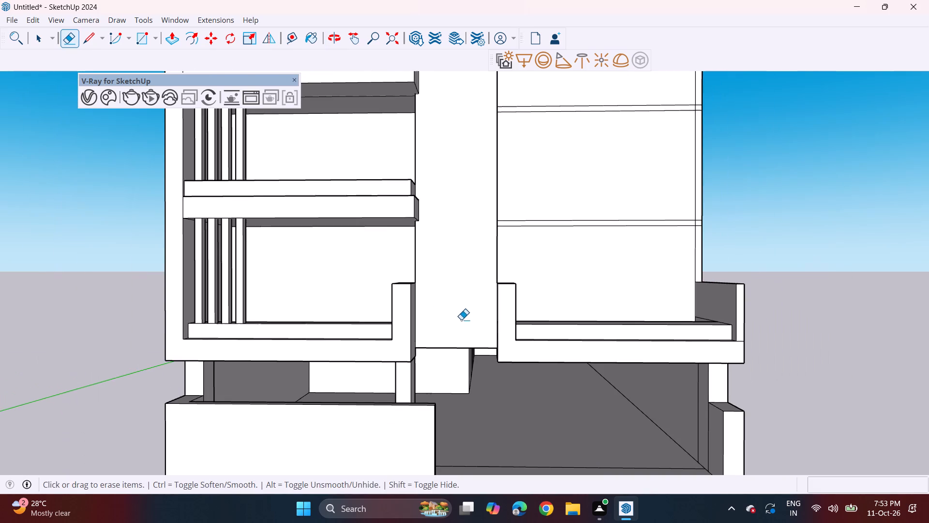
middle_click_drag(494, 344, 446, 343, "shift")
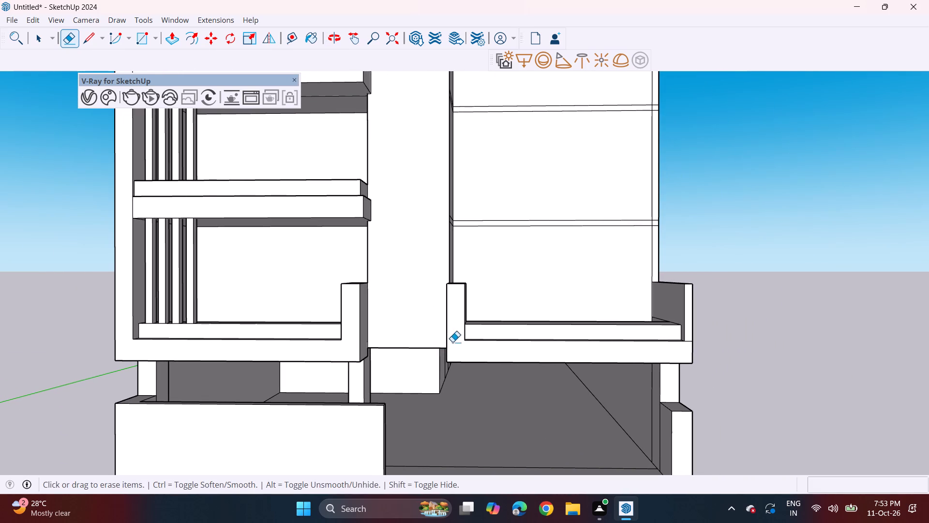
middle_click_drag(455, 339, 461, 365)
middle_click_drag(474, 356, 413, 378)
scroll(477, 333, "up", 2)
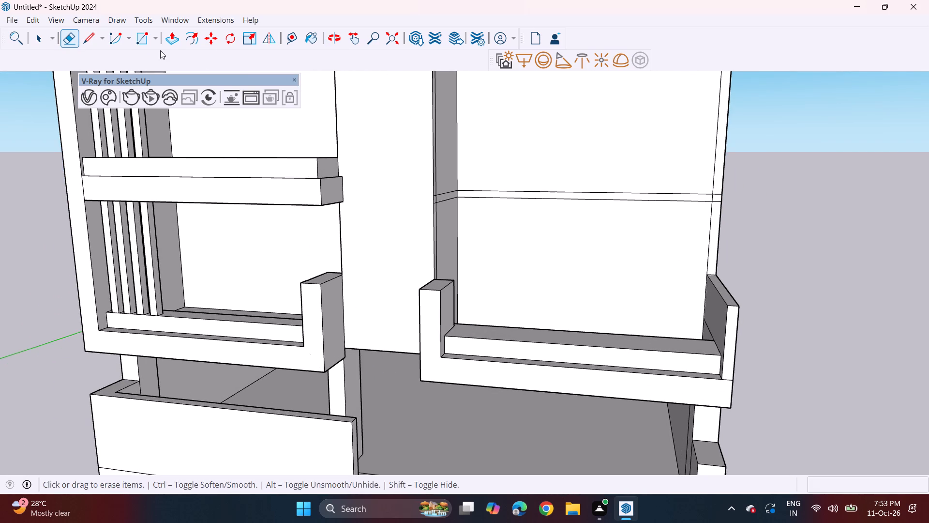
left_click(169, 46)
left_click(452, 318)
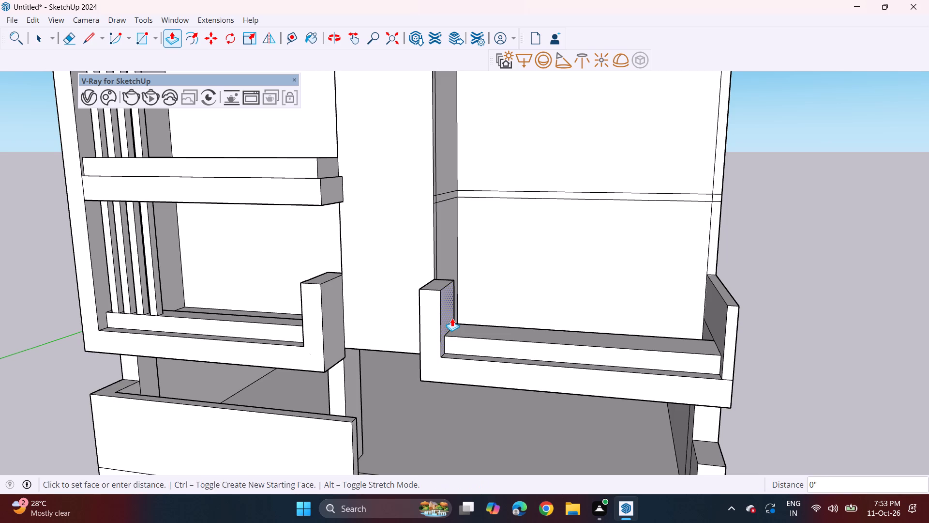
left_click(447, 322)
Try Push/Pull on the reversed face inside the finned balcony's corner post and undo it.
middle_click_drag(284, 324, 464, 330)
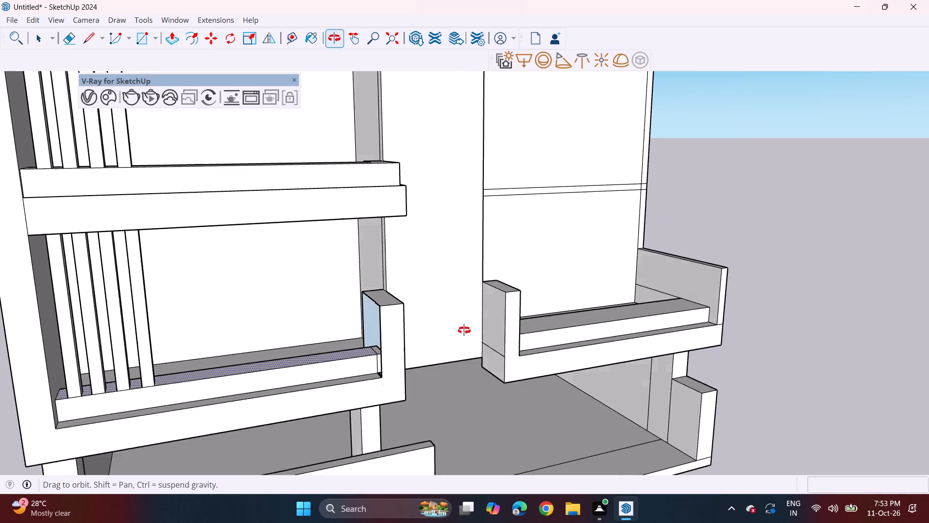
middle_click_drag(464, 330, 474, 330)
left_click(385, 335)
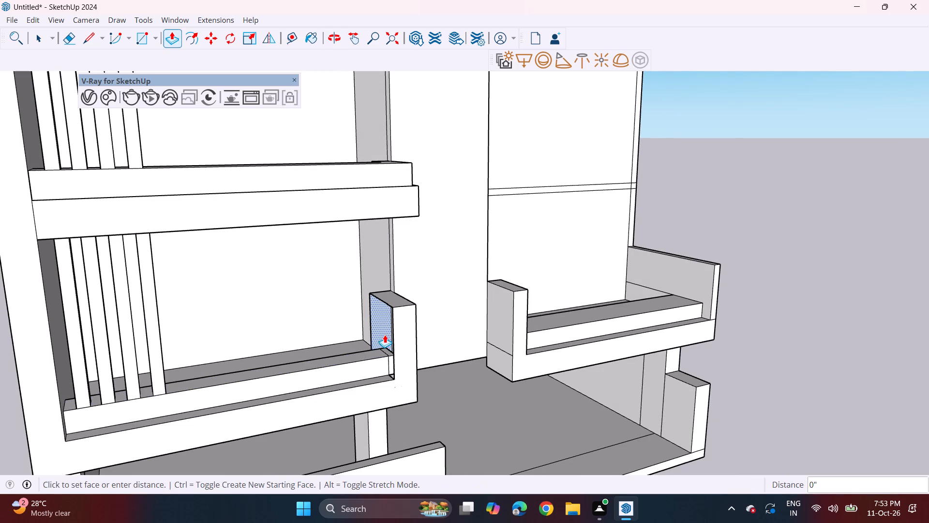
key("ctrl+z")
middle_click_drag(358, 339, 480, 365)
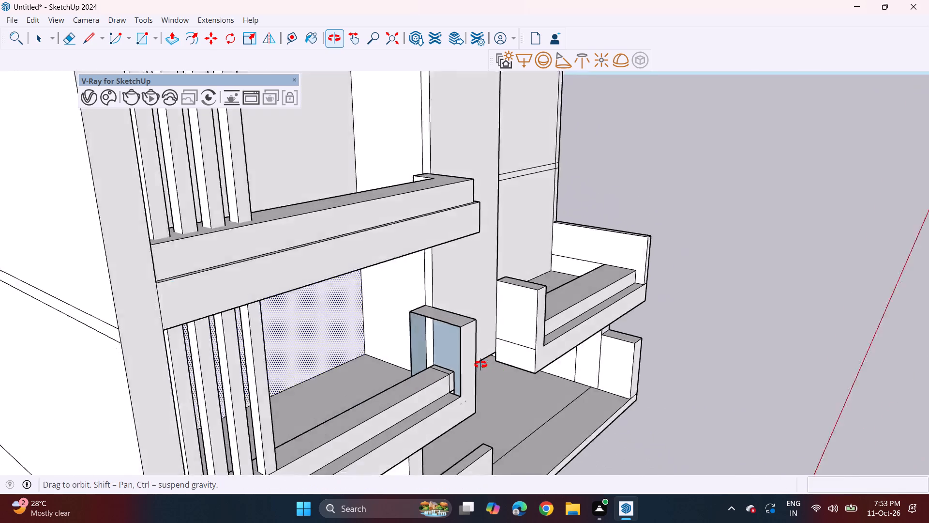
Pull the finned balcony's corner post back about 3' 10 13/16" toward the wall, filling its open balcony-facing side.
middle_click_drag(480, 365, 524, 346)
scroll(494, 345, "up", 9)
middle_click_drag(468, 356, 484, 366)
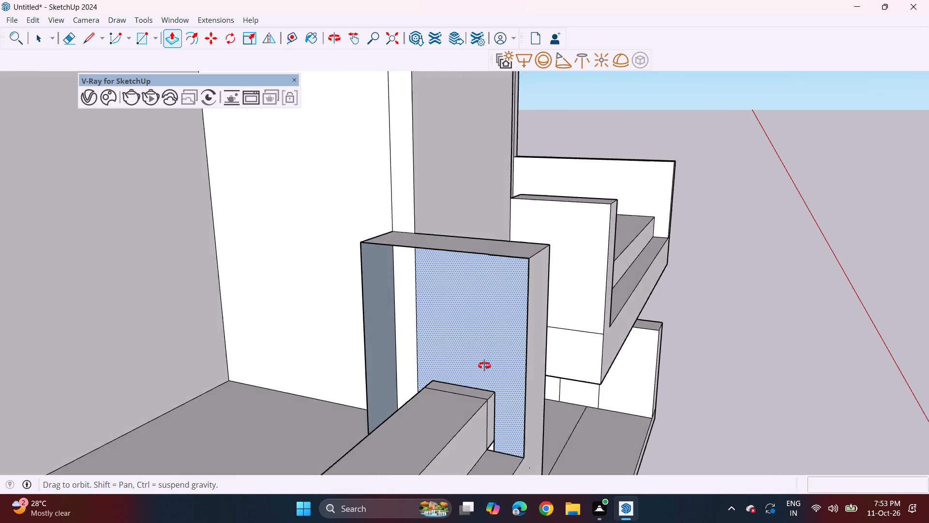
middle_click_drag(484, 366, 565, 366)
scroll(565, 366, "up", 1)
left_click(598, 374)
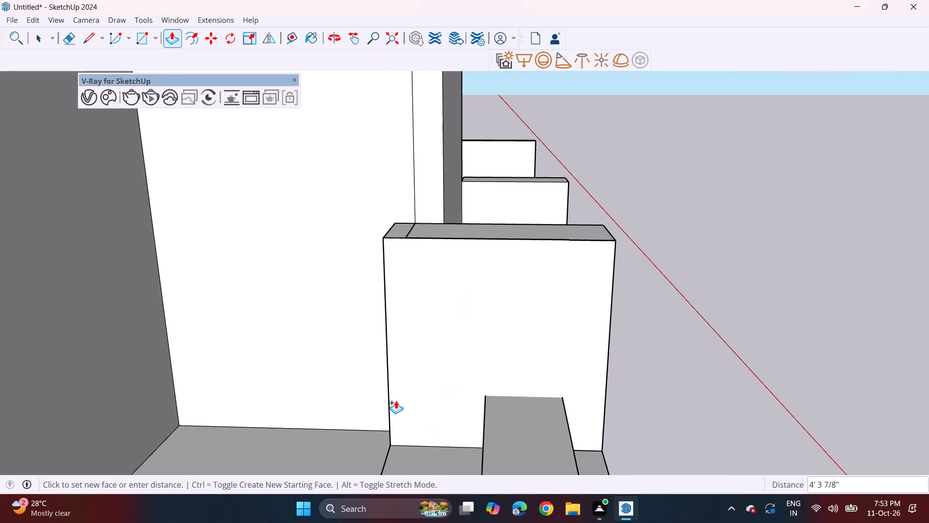
left_click(415, 401)
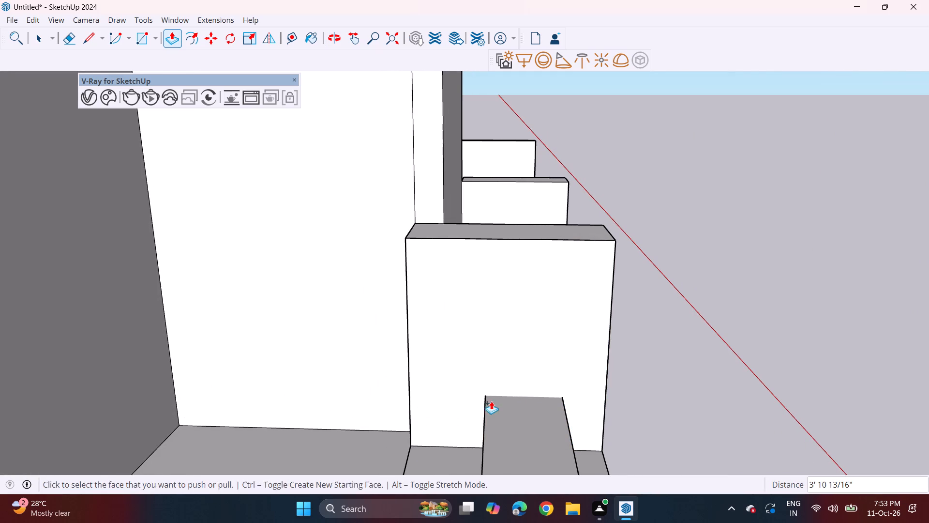
Push in the balcony-facing side of the corner post by about 3 3/8" and adjust it by another 1 1/2".
middle_click_drag(552, 376, 133, 302)
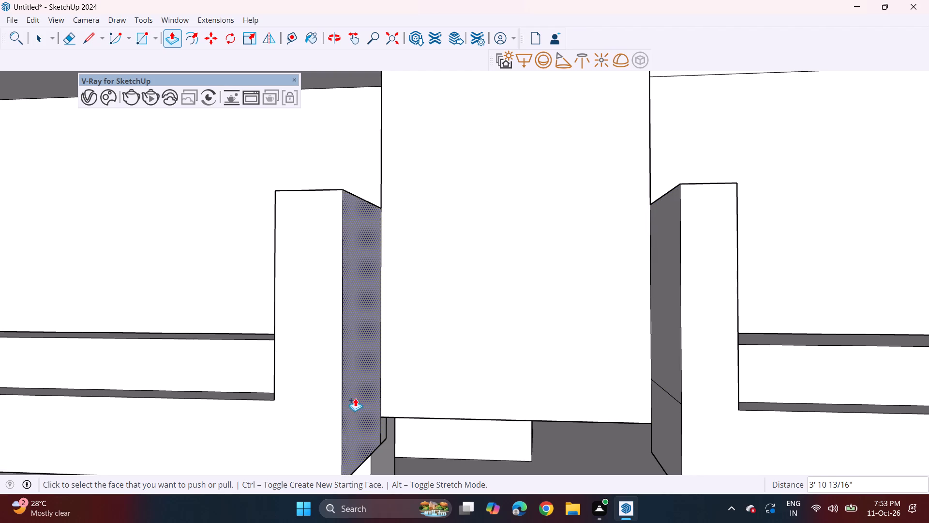
middle_click_drag(350, 387, 499, 392)
left_click(358, 392)
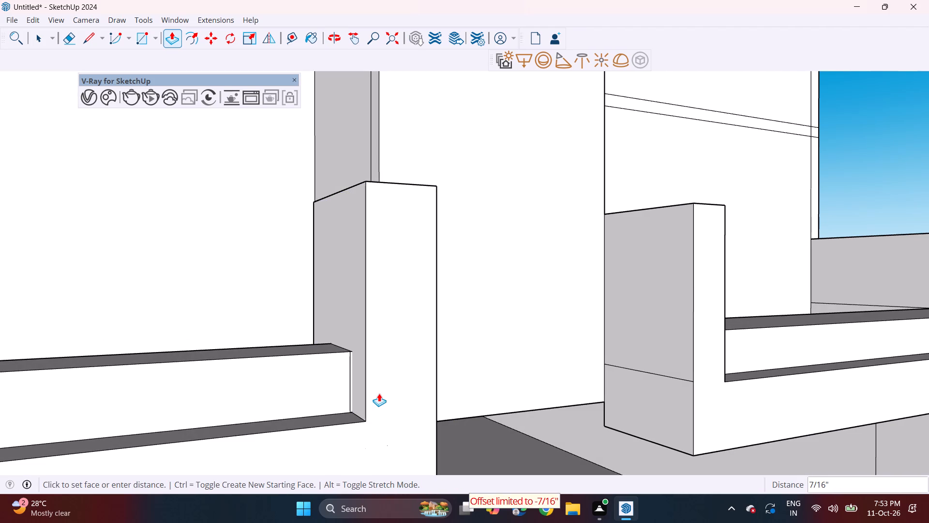
left_click(379, 393)
left_click(358, 396)
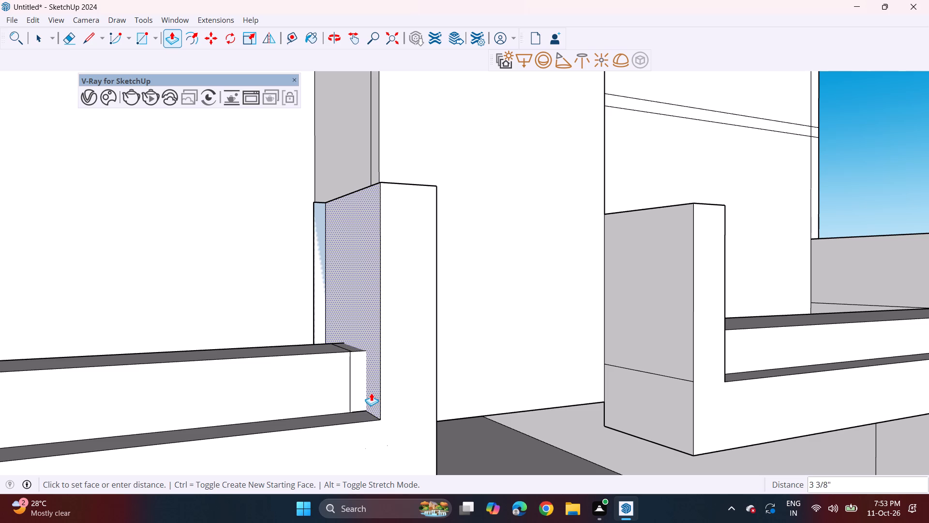
left_click(371, 393)
middle_click_drag(457, 400, 346, 399)
scroll(344, 383, "down", 6)
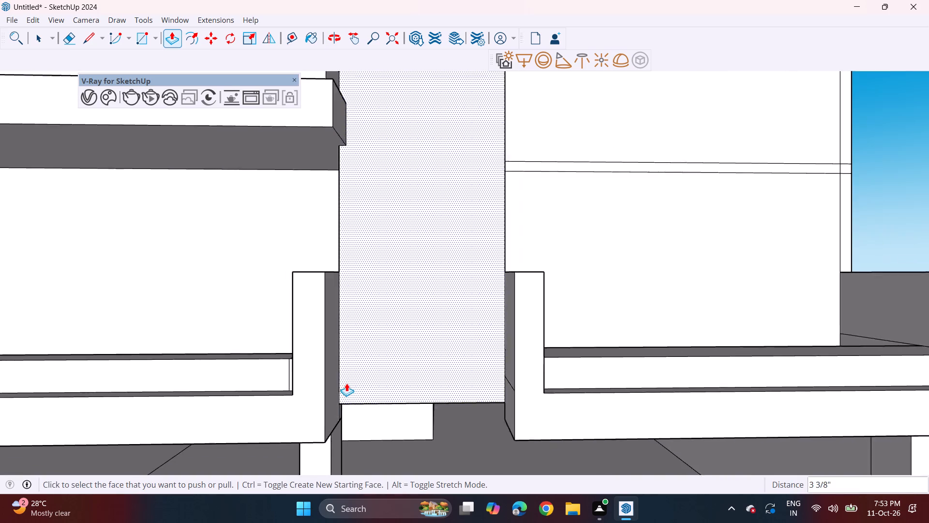
scroll(346, 383, "down", 6)
middle_click_drag(344, 387, 343, 361)
middle_click_drag(316, 377, 322, 379)
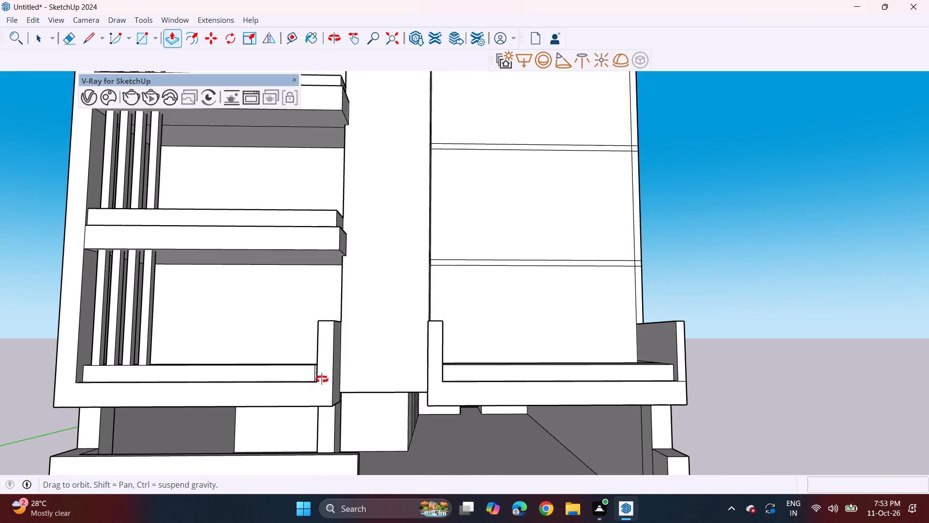
middle_click_drag(322, 379, 332, 381)
middle_click_drag(295, 362, 367, 409)
scroll(368, 404, "up", 3)
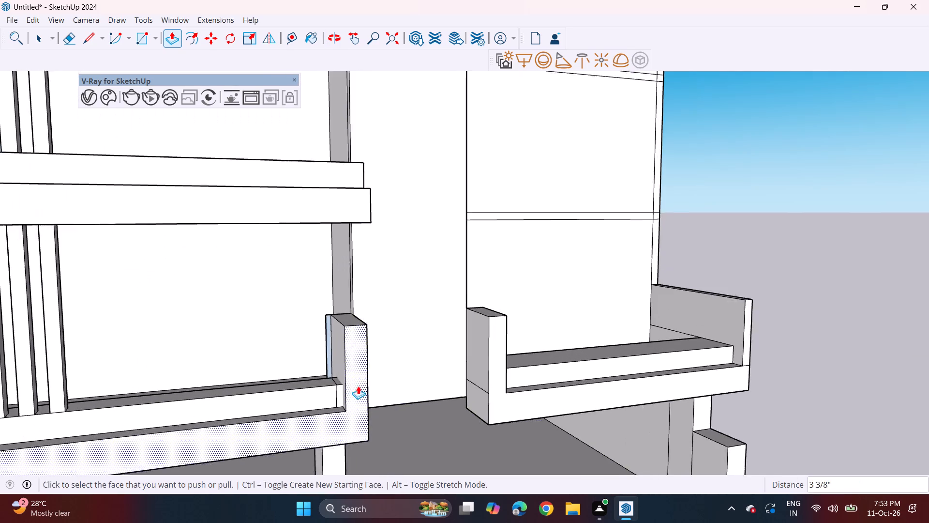
scroll(358, 386, "up", 1)
left_click(335, 368)
left_click(338, 366)
Erase the leftover strip and edge behind the corner post and the seams near the end of the balcony parapet.
middle_click_drag(404, 373, 359, 355)
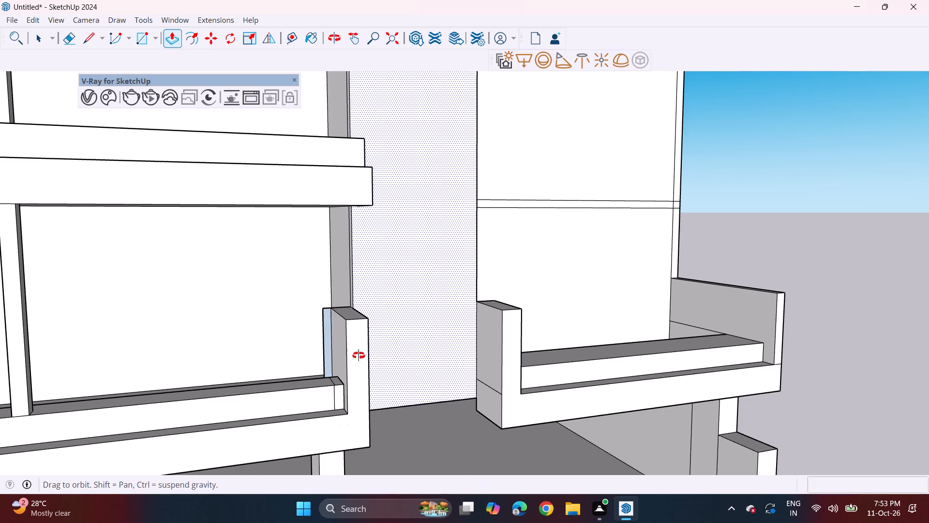
middle_click_drag(359, 355, 318, 325)
middle_click_drag(299, 329, 409, 397)
scroll(334, 386, "up", 3)
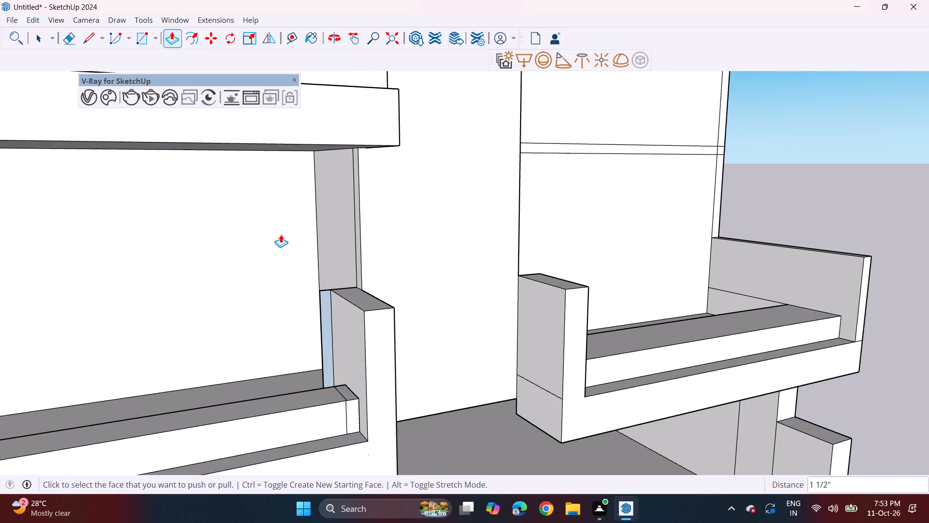
left_click(63, 46)
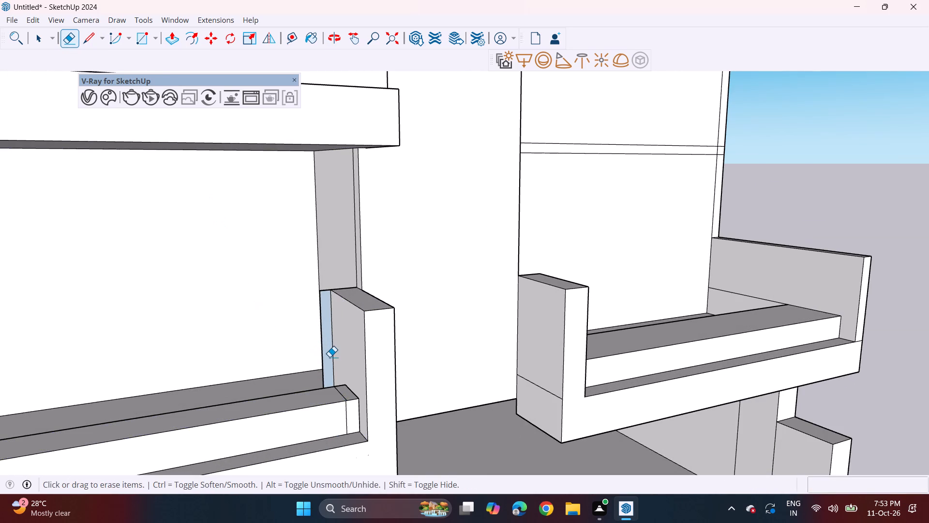
left_click(323, 356)
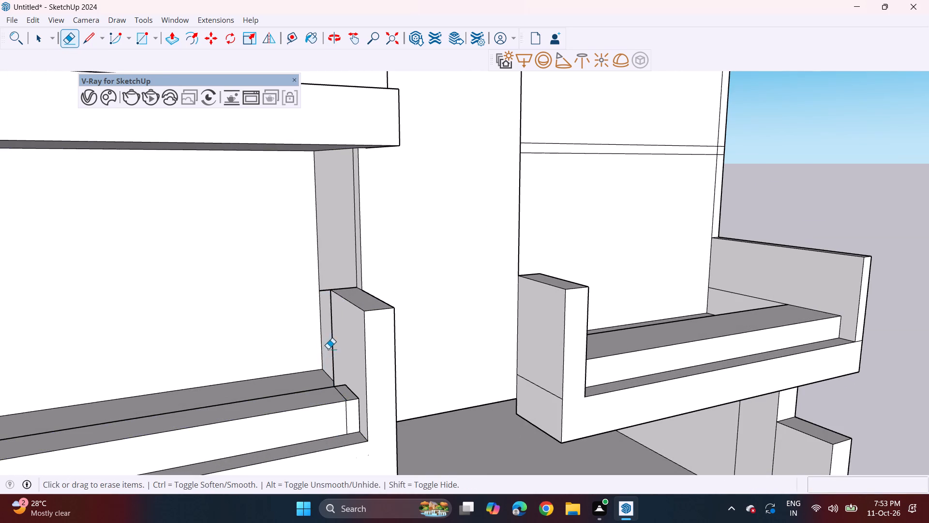
left_click(324, 291)
left_click(342, 394)
left_click(344, 414)
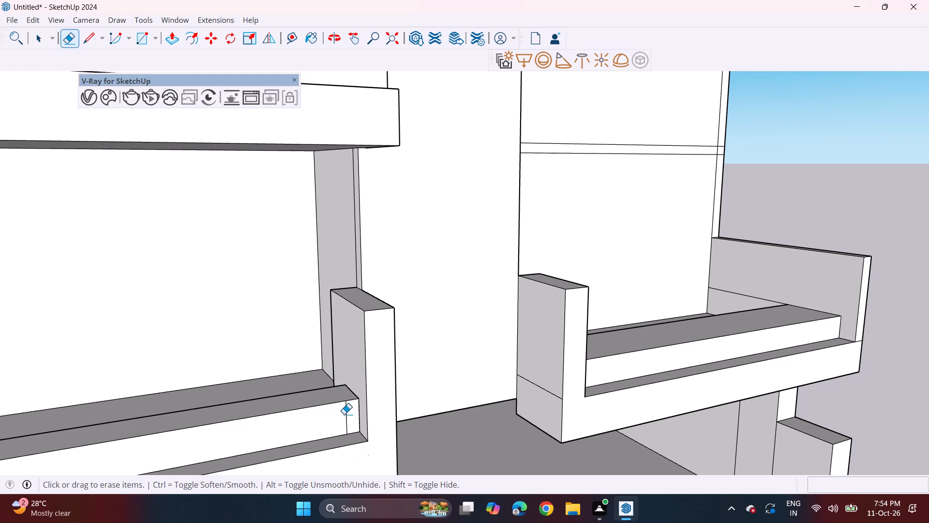
left_click(344, 414)
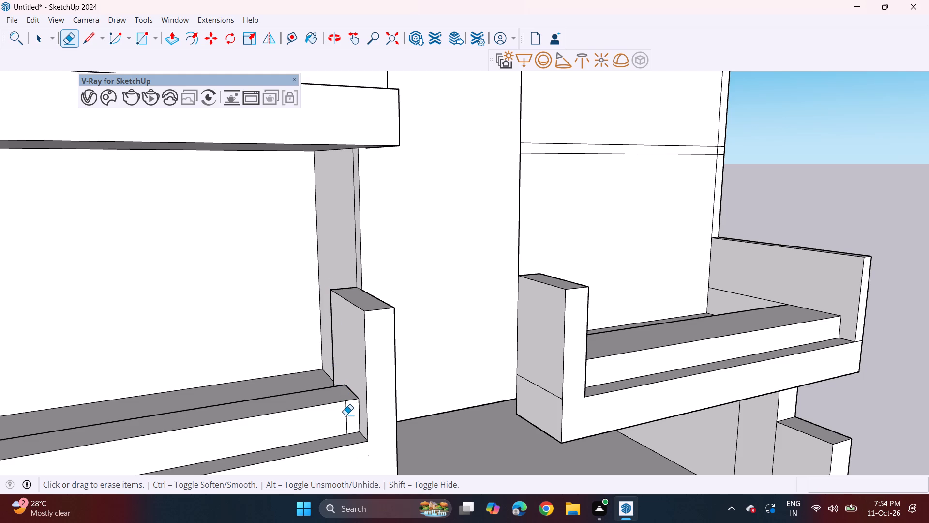
left_click(344, 414)
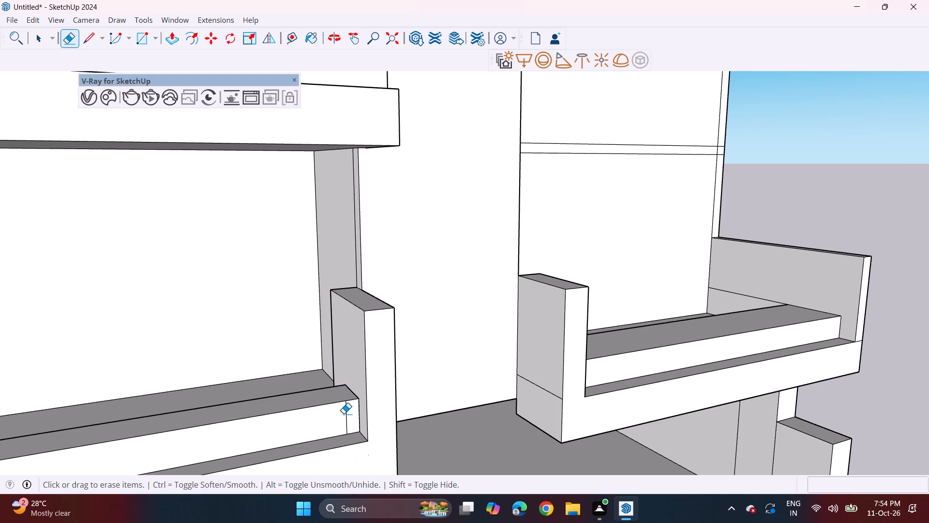
left_click(345, 415)
Draw a 10' vertical line near the tower on the plain bay's wall, connecting the two storey bands.
middle_click_drag(371, 436, 261, 366)
scroll(264, 354, "down", 8)
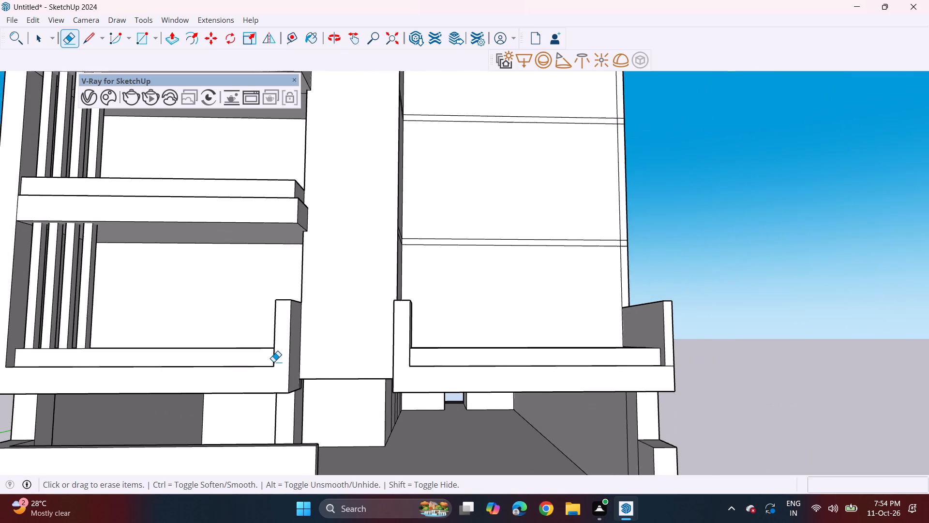
middle_click_drag(273, 358, 281, 354)
middle_click_drag(298, 308, 307, 348)
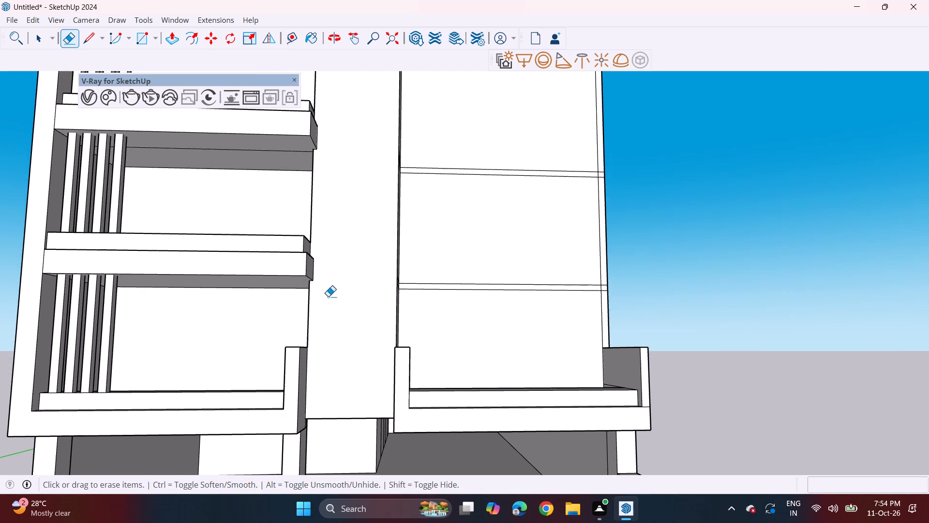
middle_click_drag(328, 296, 281, 354)
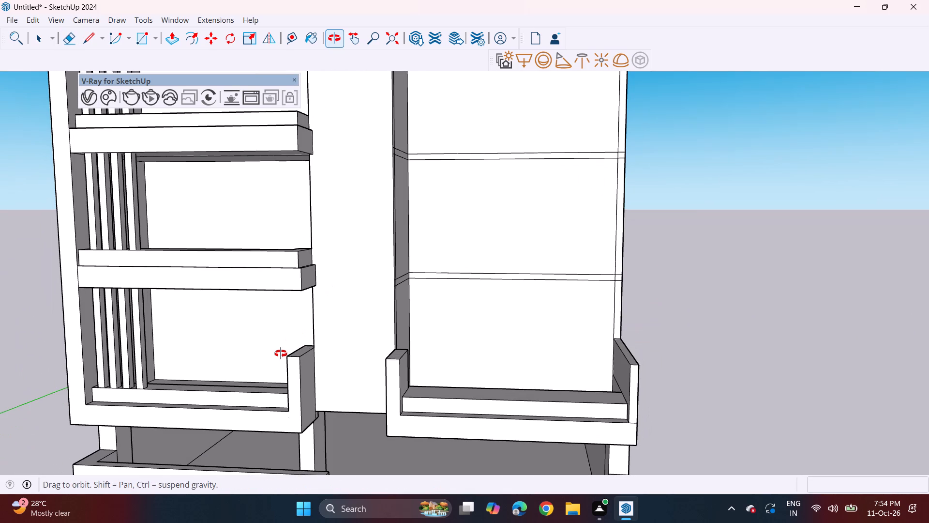
middle_click_drag(281, 354, 284, 349)
left_click(92, 38)
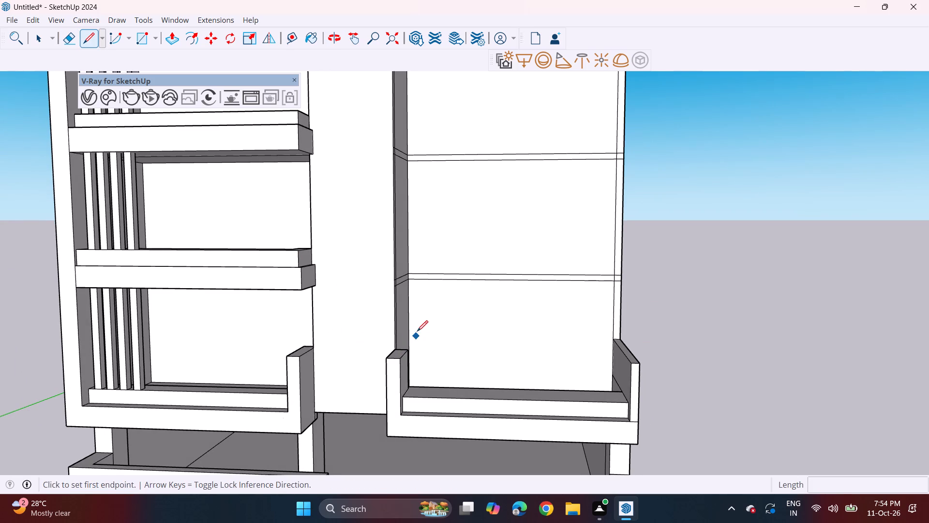
middle_click_drag(417, 277, 454, 264)
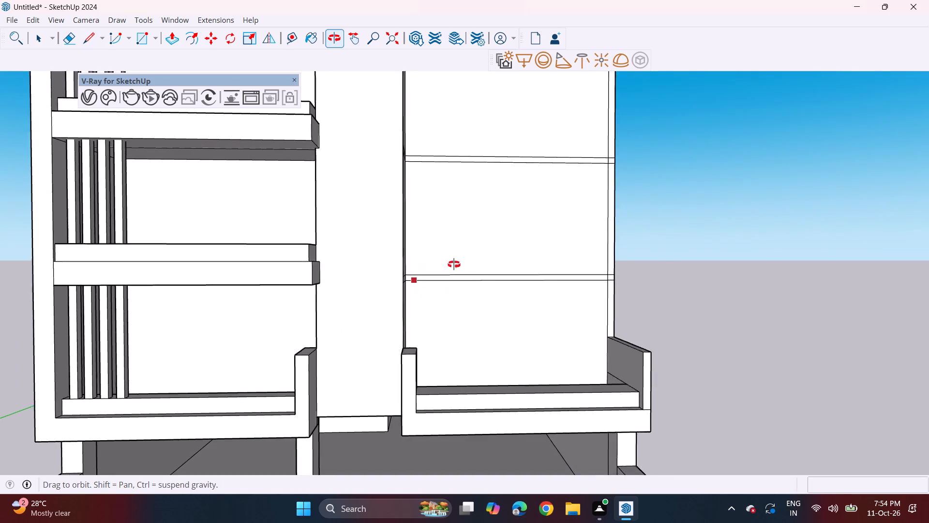
middle_click_drag(454, 264, 449, 266)
left_click(415, 277)
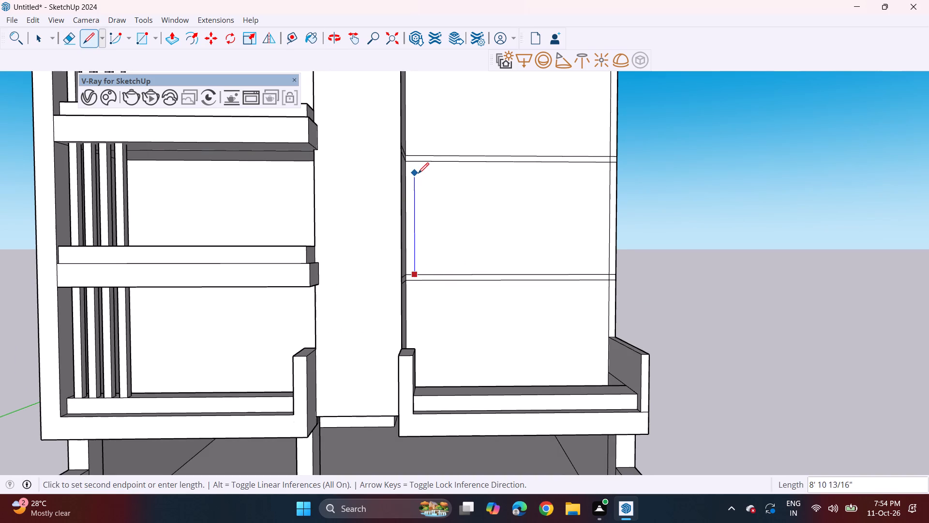
left_click(417, 163)
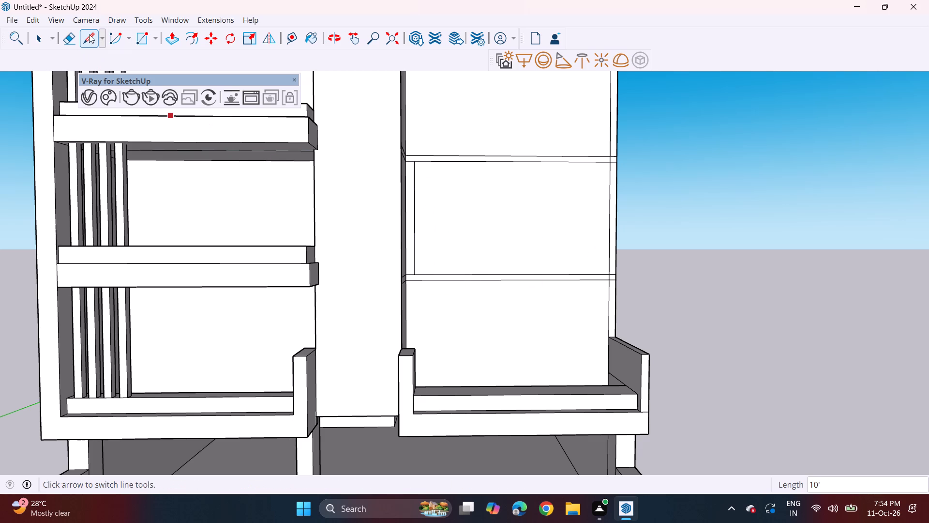
Erase the overlapping edge stubs at the storey panel's corners, leaving a closed rectangle inside a continuous border.
left_click_drag(64, 40, 82, 44)
scroll(405, 305, "up", 3)
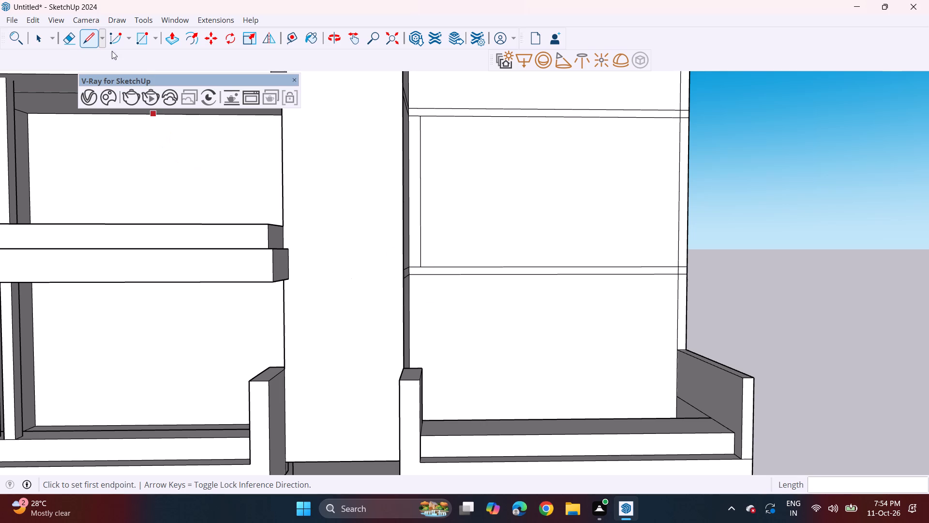
left_click(72, 39)
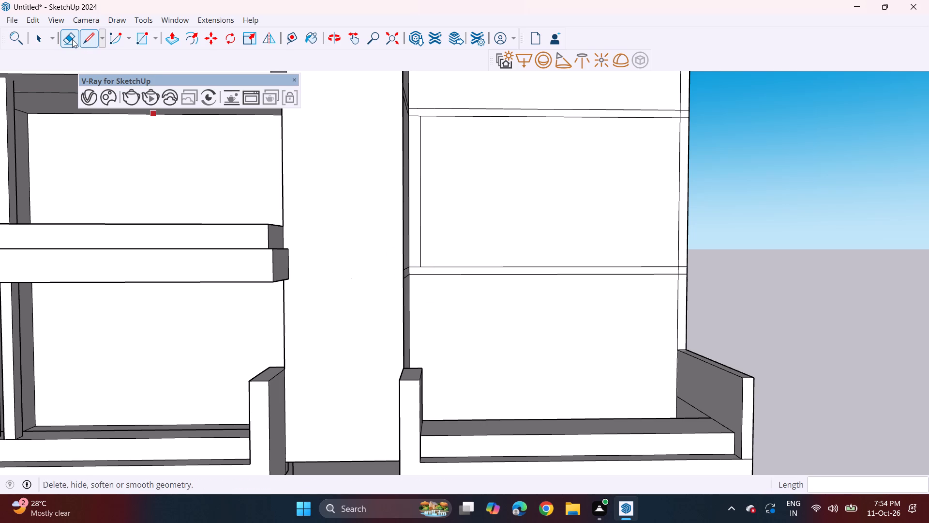
left_click(413, 116)
left_click(416, 268)
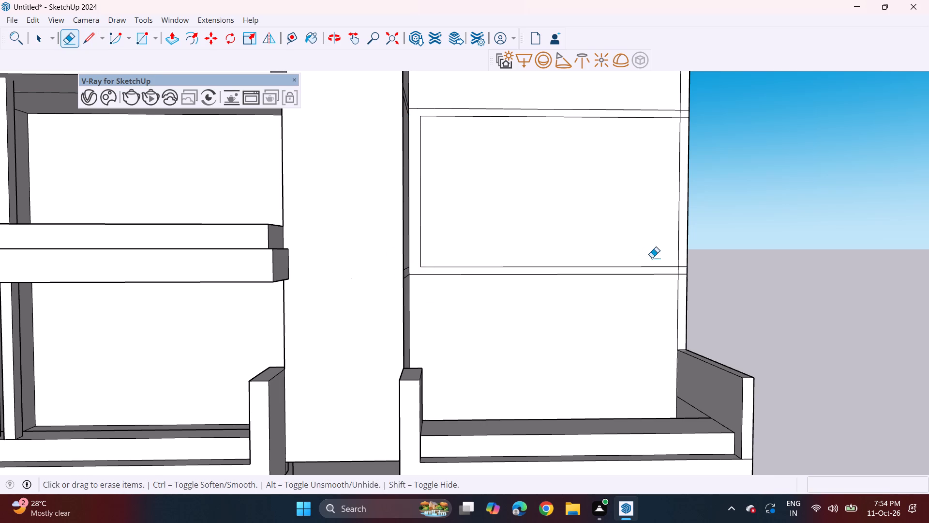
left_click(678, 271)
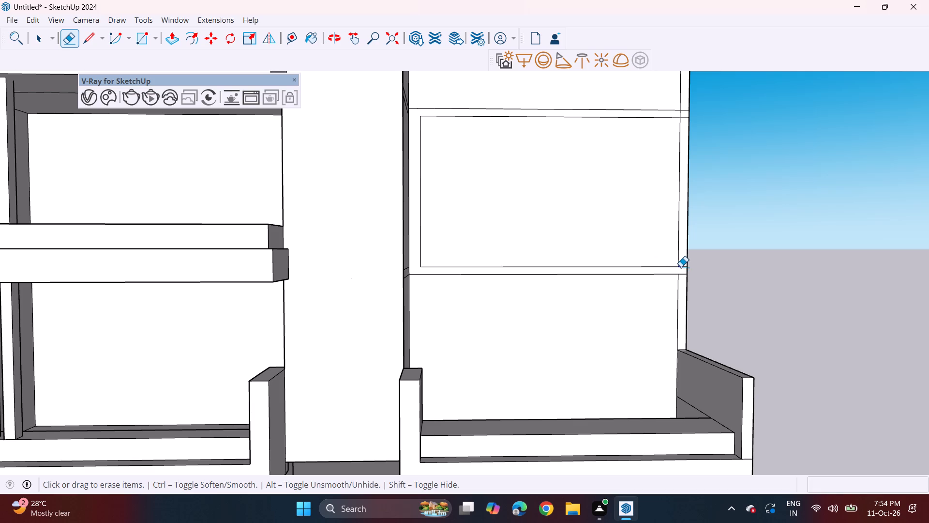
left_click(681, 267)
left_click(686, 119)
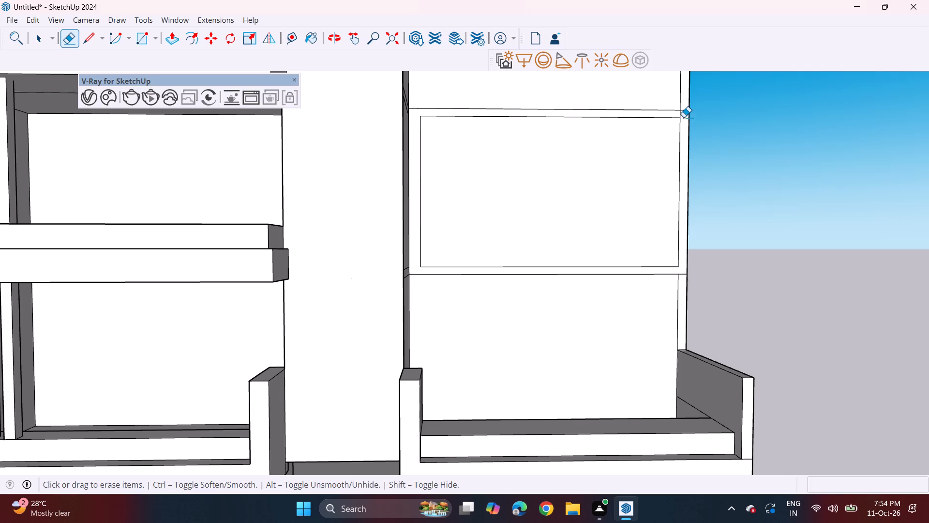
left_click(680, 114)
Pull the border around the storey panel forward by about 9' 6 5/8", using the balcony post below as reference.
middle_click_drag(660, 246, 599, 255)
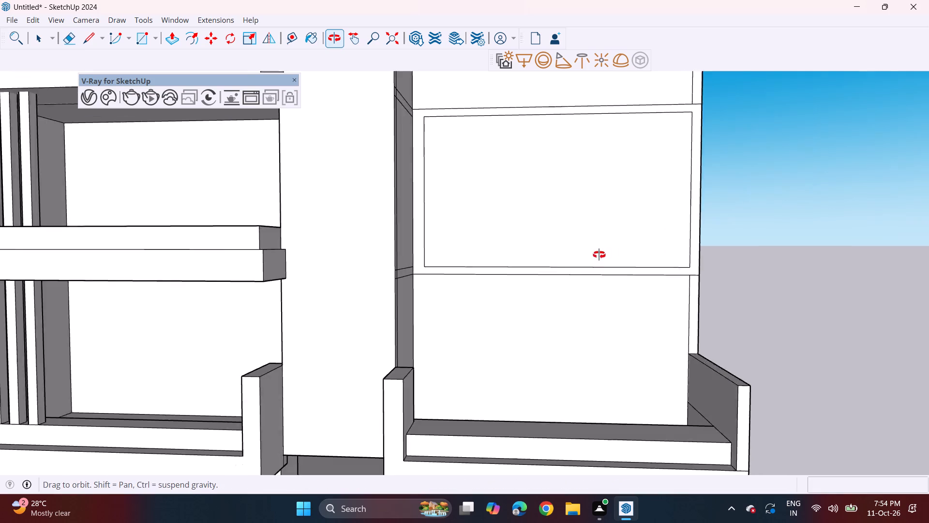
middle_click_drag(599, 255, 523, 283)
left_click(175, 41)
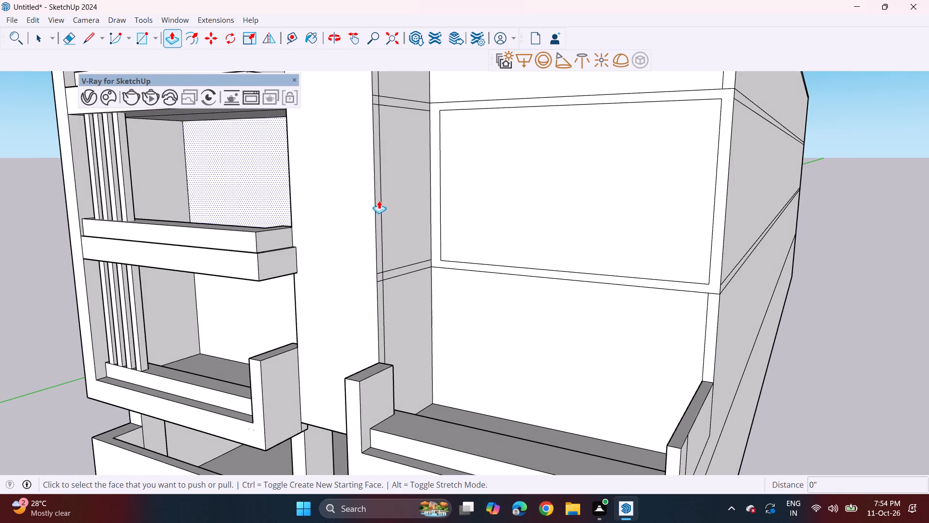
left_click(518, 275)
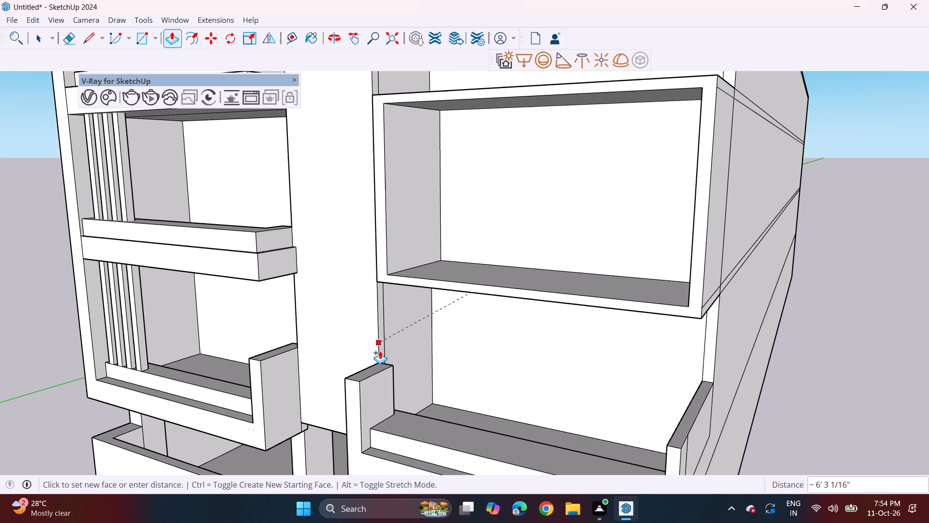
left_click(354, 395)
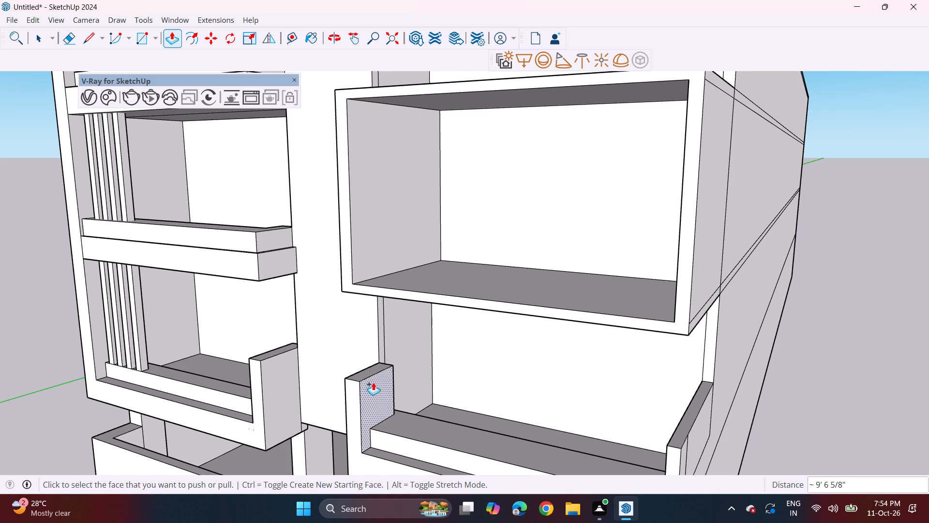
Raise the inner bottom face of the projecting storey frame by 1' 2 7/16", using the neighbouring balcony's band as reference.
middle_click_drag(372, 382, 490, 365)
middle_click_drag(481, 323, 453, 351)
left_click(496, 288)
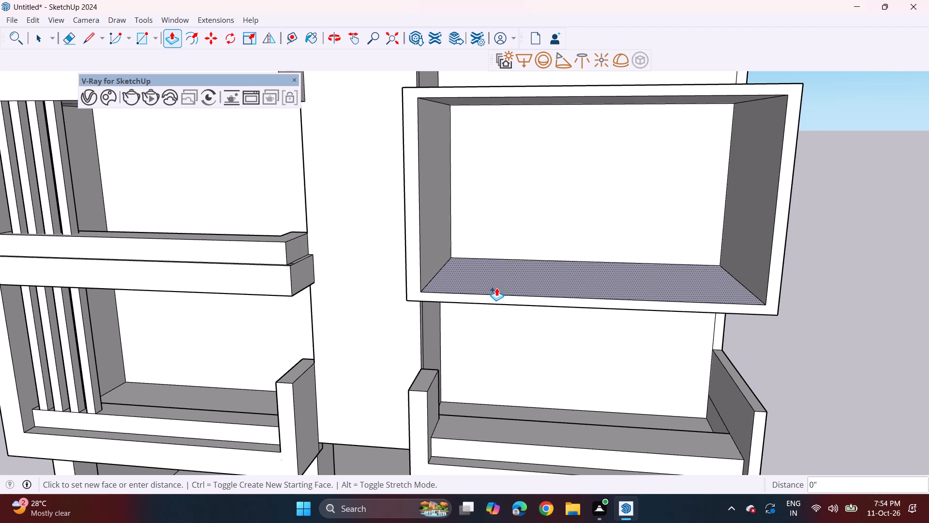
key("Escape")
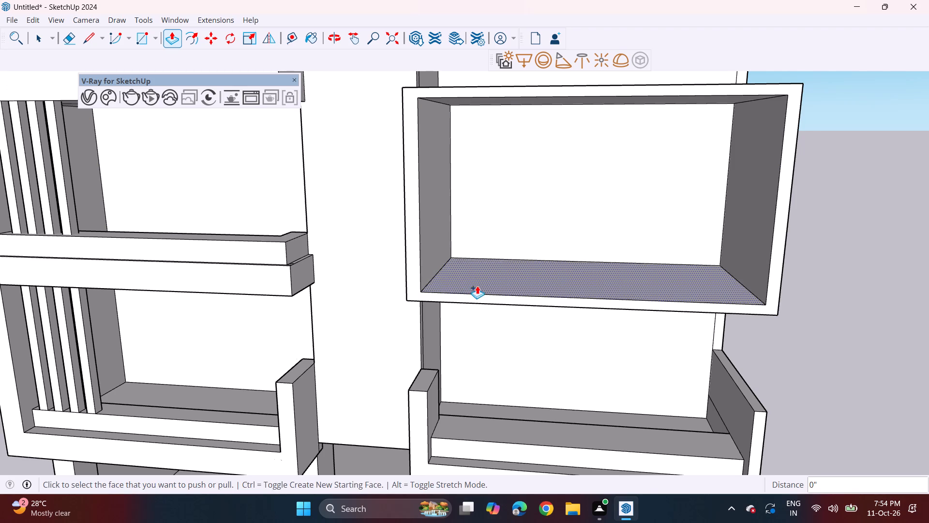
left_click(477, 286)
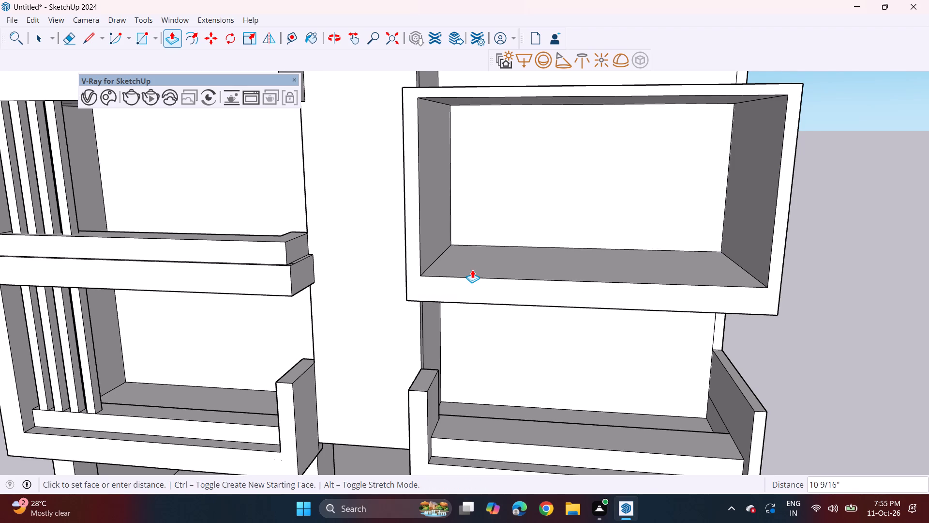
left_click(294, 266)
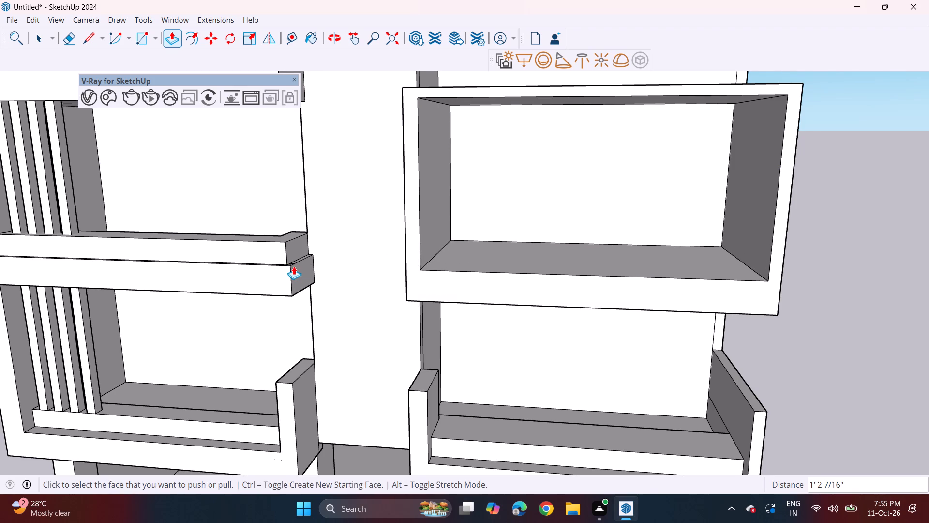
Pull the frame's tower-side inner face in about 3 7/16" to match the post below, and try aligning the opposite inner face.
left_click(431, 248)
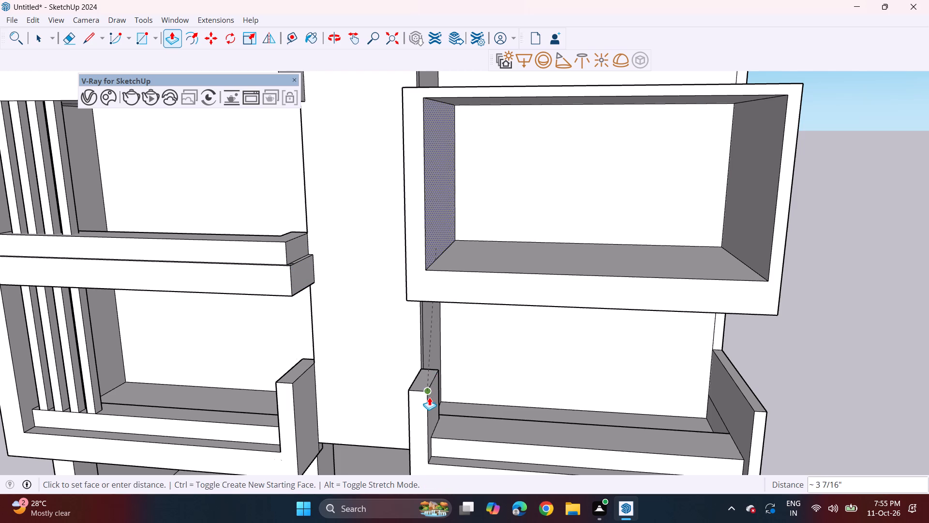
left_click(429, 397)
left_click(748, 222)
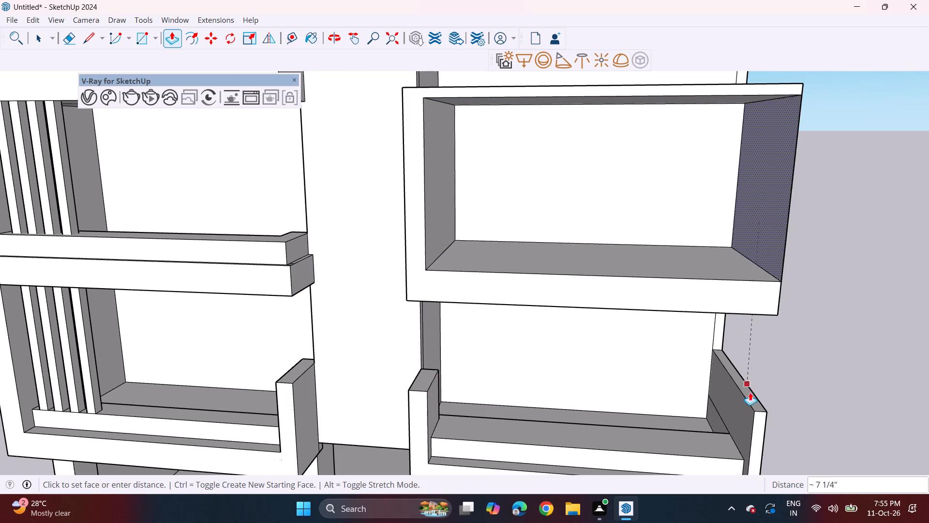
left_click(752, 434)
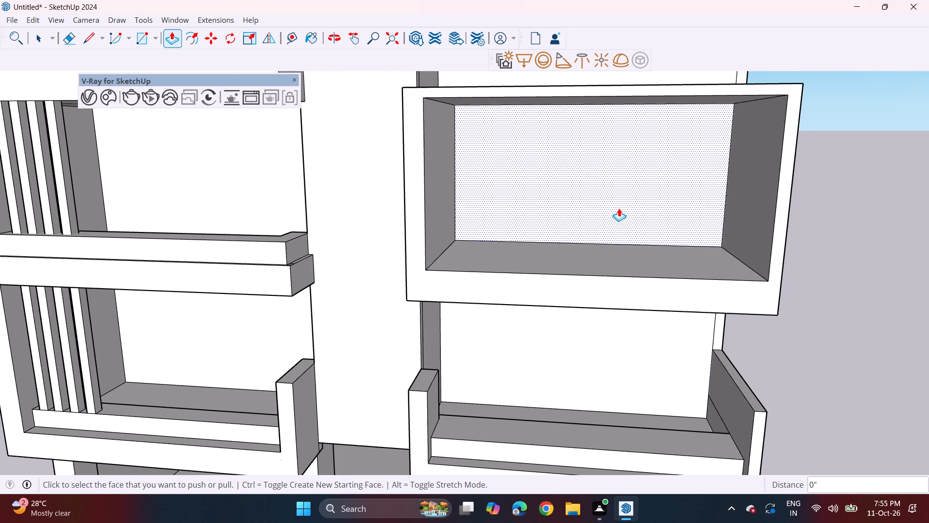
Lower the inner top face of the projecting storey frame by about 1' 7/16".
middle_click_drag(603, 184, 589, 132)
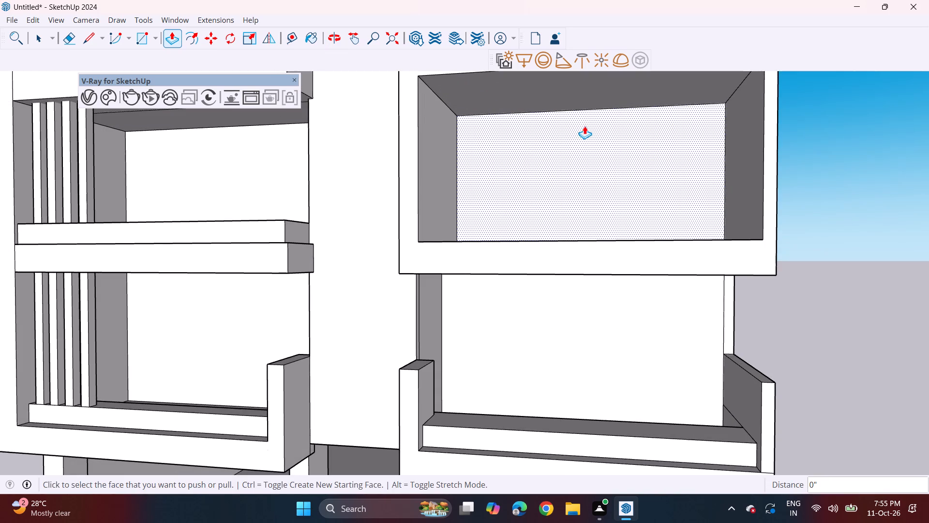
middle_click_drag(569, 128, 574, 188)
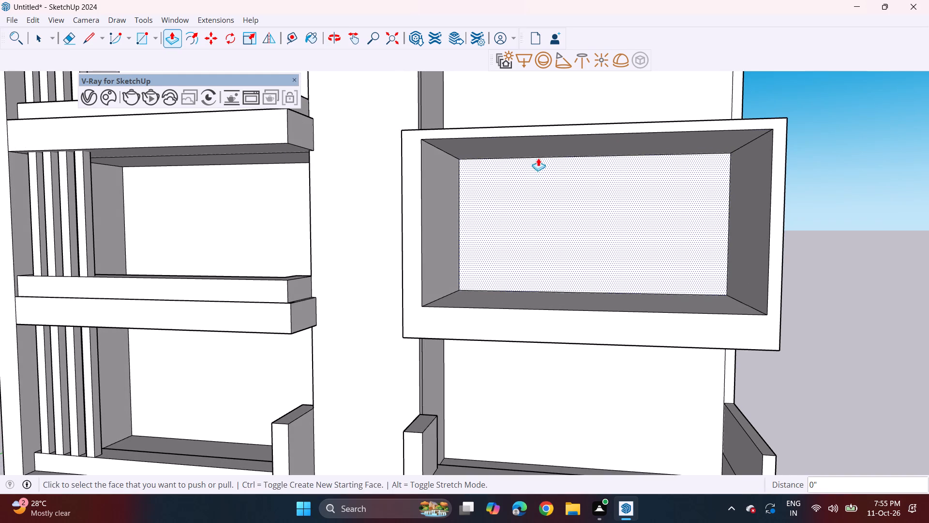
left_click(544, 149)
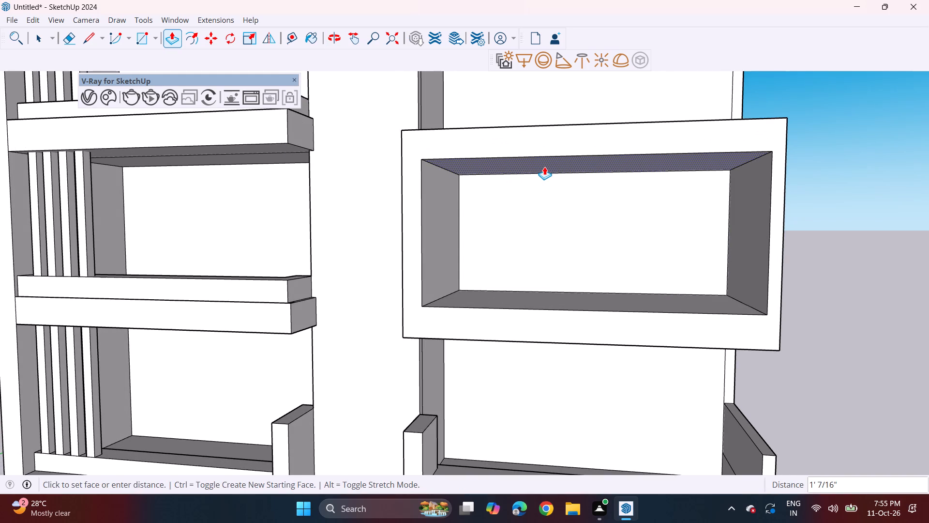
left_click(544, 167)
Pull the frame's outer-side inner face inward by 5 11/16" and repeat that offset on the balcony post below it.
middle_click_drag(515, 240, 556, 234)
scroll(549, 224, "down", 5)
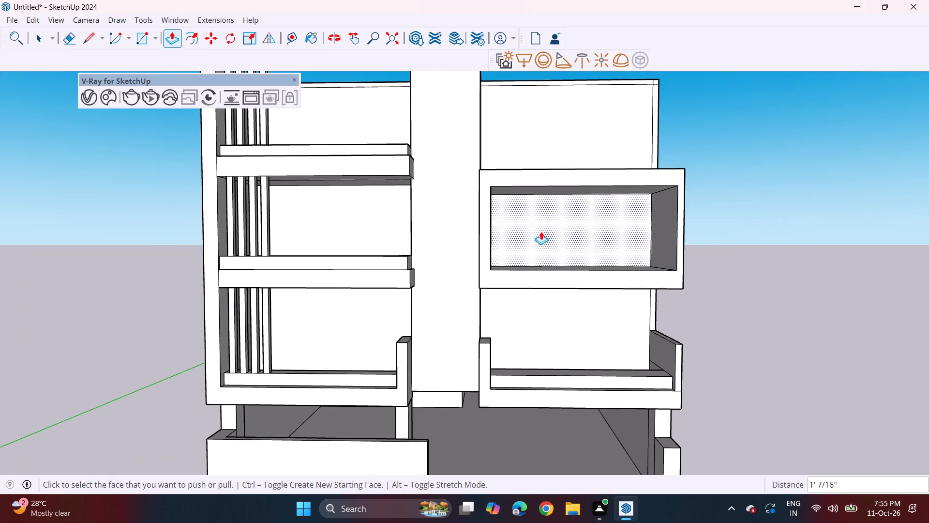
middle_click_drag(637, 236, 610, 251)
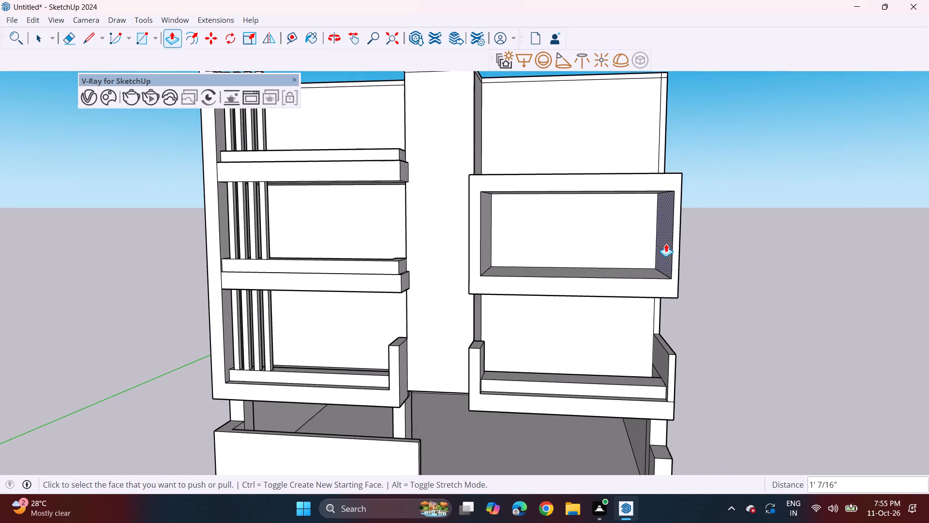
left_click(667, 253)
left_click(662, 256)
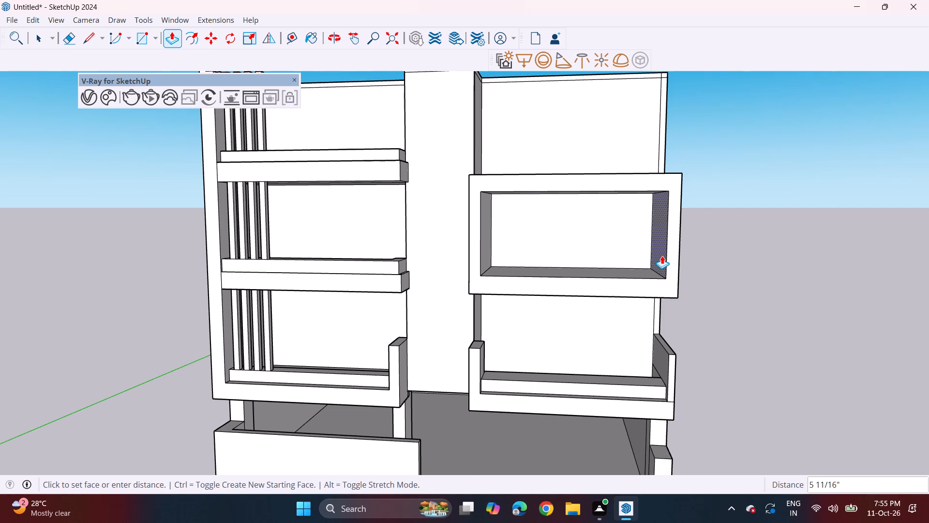
double_click(662, 361)
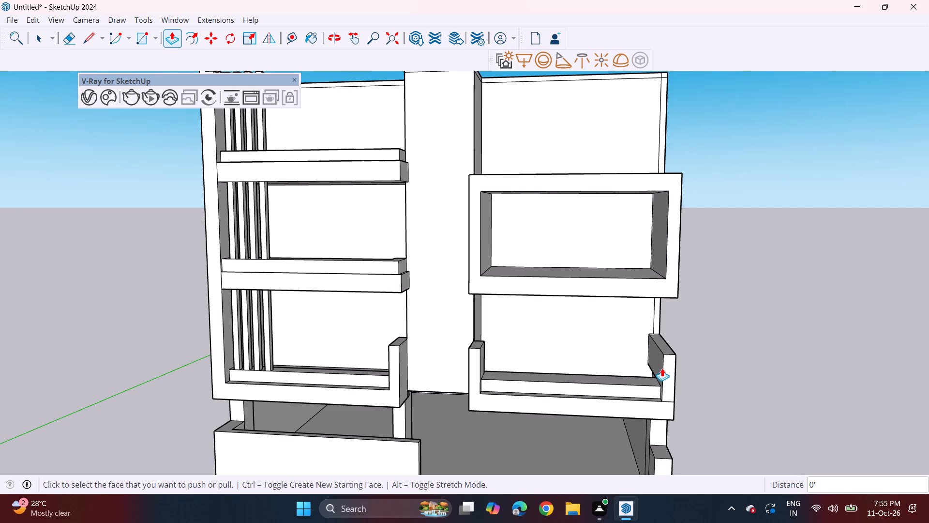
Draw two parallel lines about 16' 7 3/4" long across the projecting frame's floor near its front edge, outlining a parapet strip.
middle_click_drag(657, 374, 681, 323)
scroll(639, 348, "down", 1)
middle_click_drag(554, 345, 569, 339)
middle_click_drag(557, 293, 554, 300)
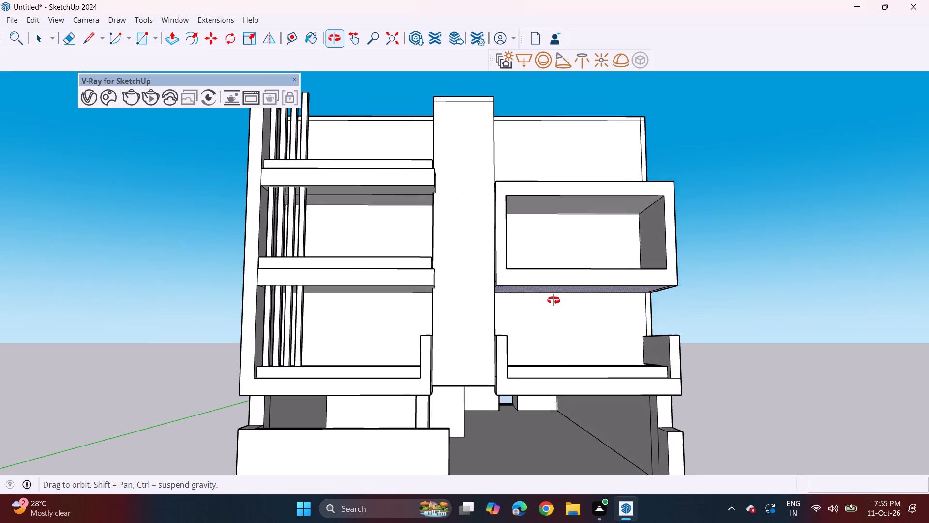
middle_click_drag(554, 300, 528, 338)
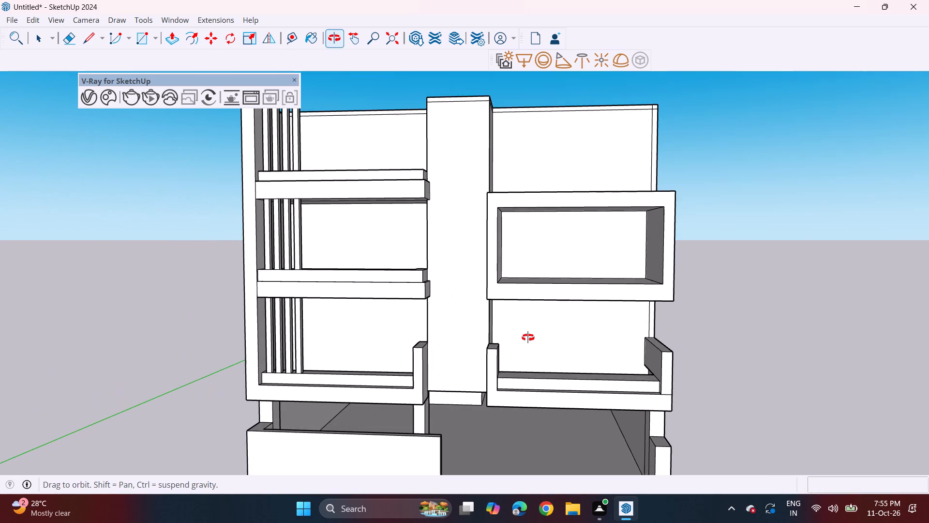
middle_click_drag(528, 338, 529, 336)
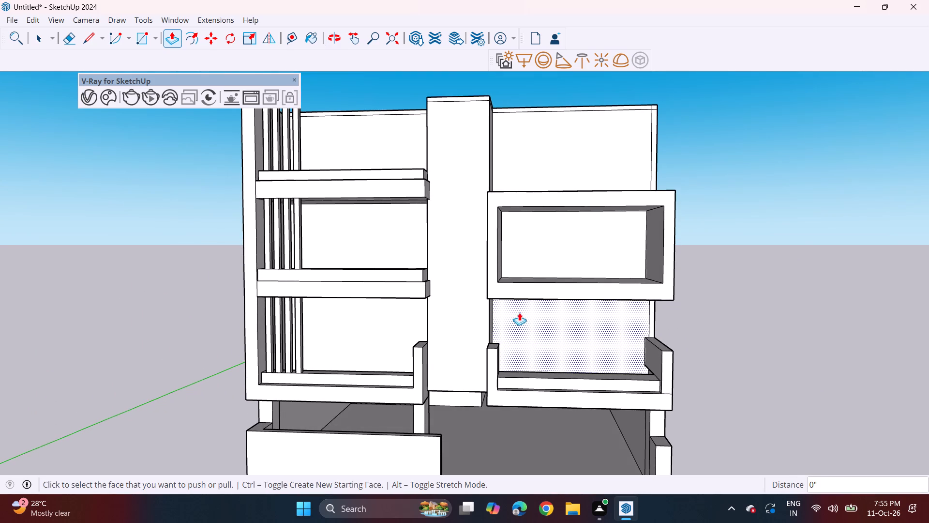
middle_click_drag(519, 312, 517, 413)
left_click_drag(85, 37, 112, 52)
scroll(577, 369, "up", 2)
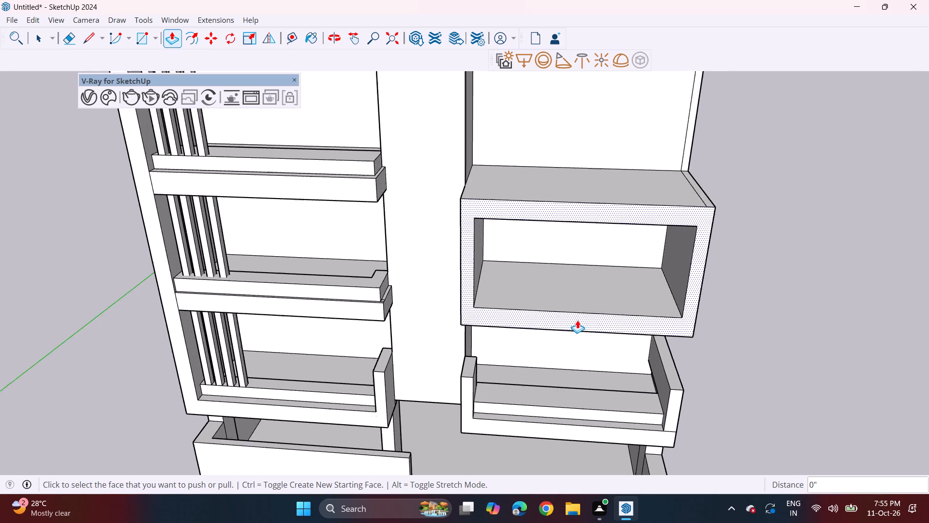
scroll(577, 320, "up", 3)
left_click(94, 42)
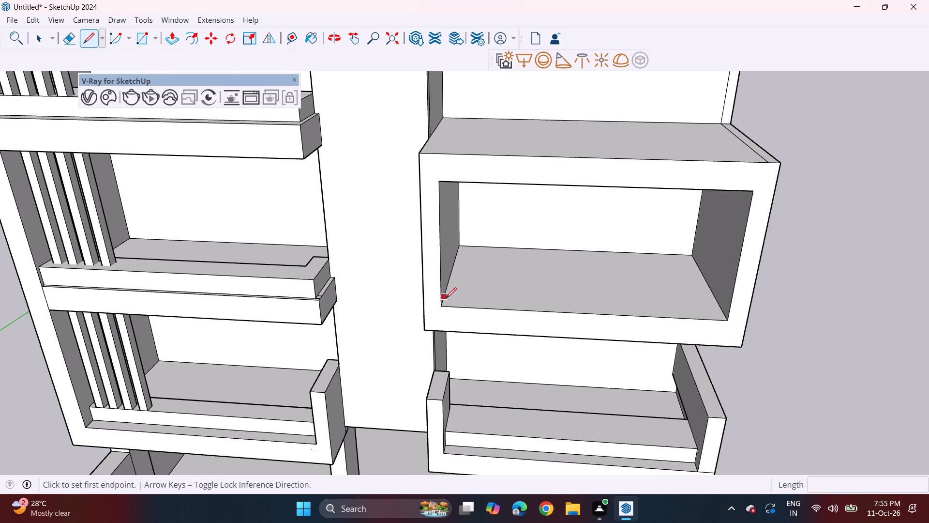
scroll(441, 299, "up", 4)
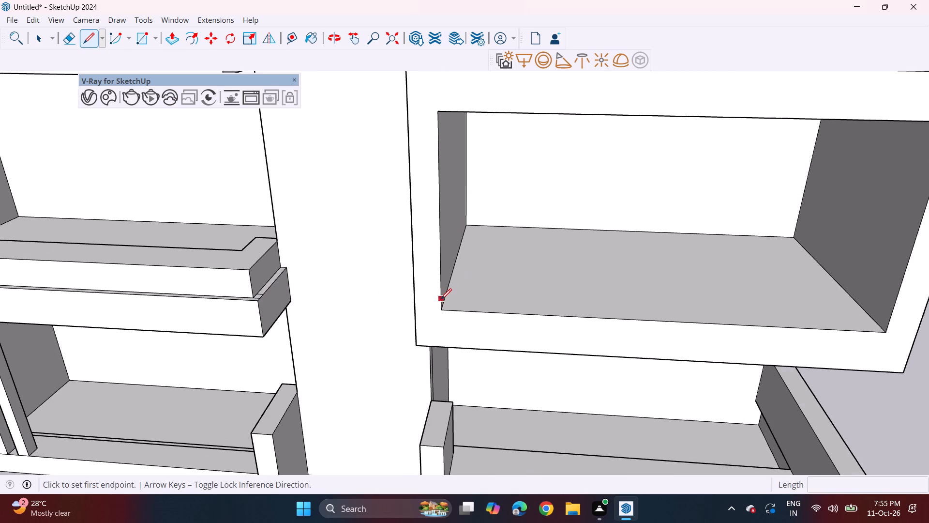
scroll(442, 301, "up", 3)
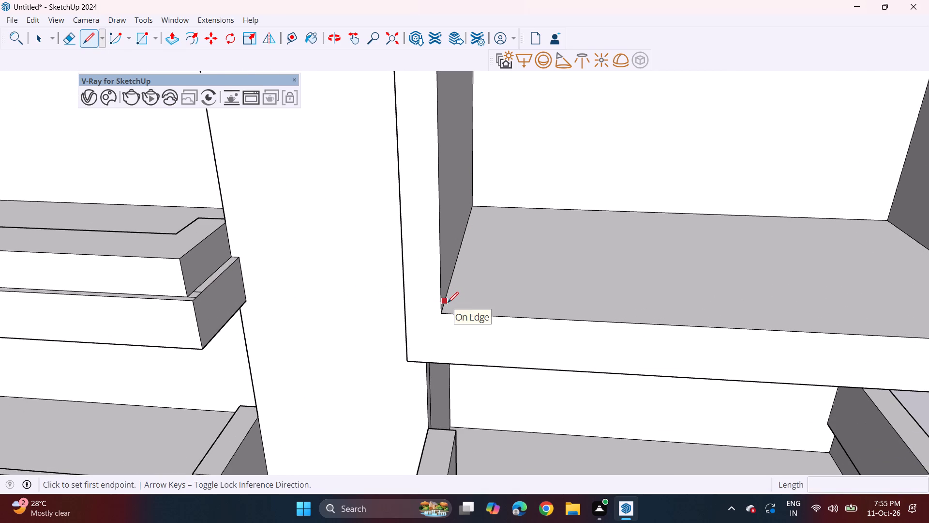
left_click_drag(446, 302, 450, 301)
scroll(808, 279, "down", 3)
middle_click_drag(812, 287, 691, 271)
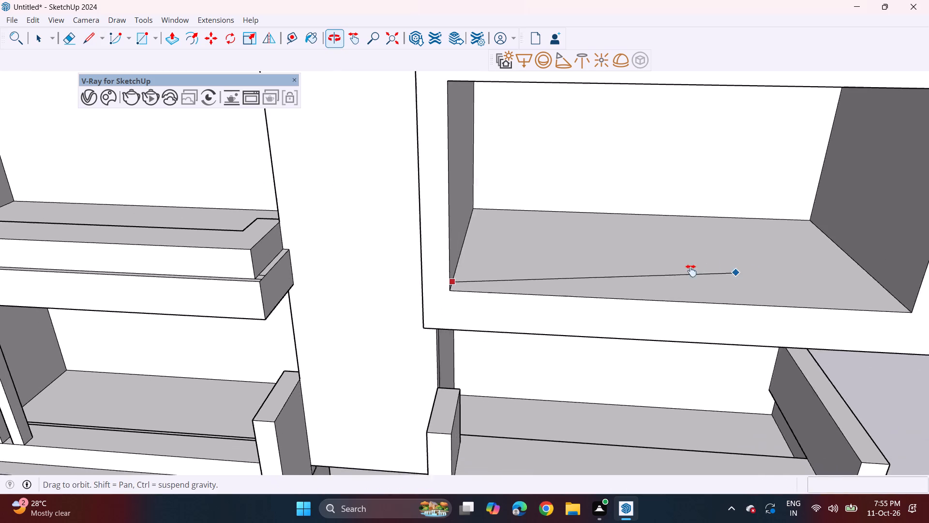
middle_click_drag(691, 271, 656, 273)
left_click(817, 305)
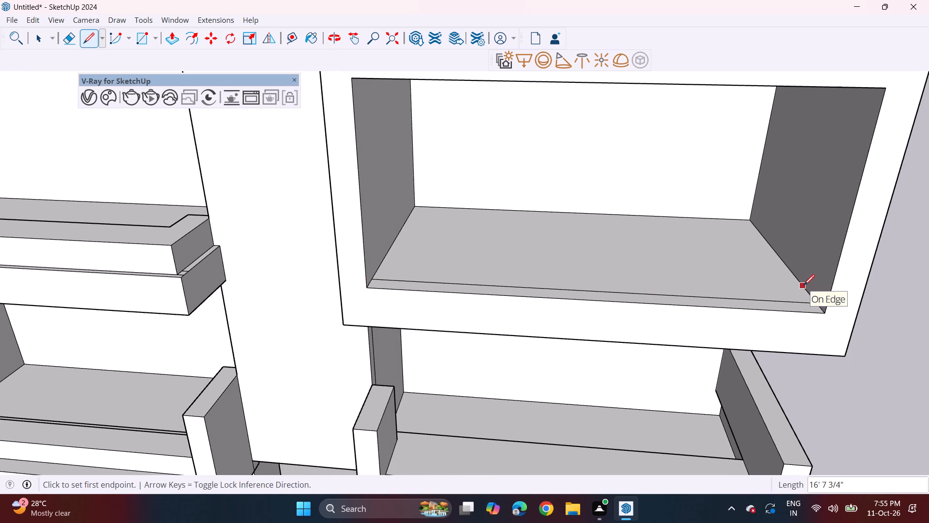
left_click(804, 285)
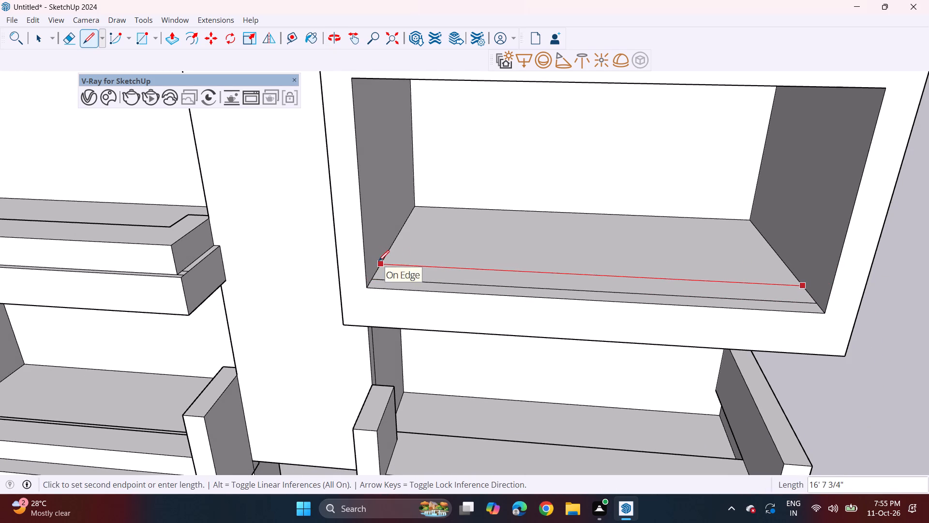
left_click(378, 261)
Pull the strip on the frame's floor up by 1' 3 1/4" as a parapet, using the neighbouring balcony's parapet as reference.
left_click_drag(170, 31, 182, 40)
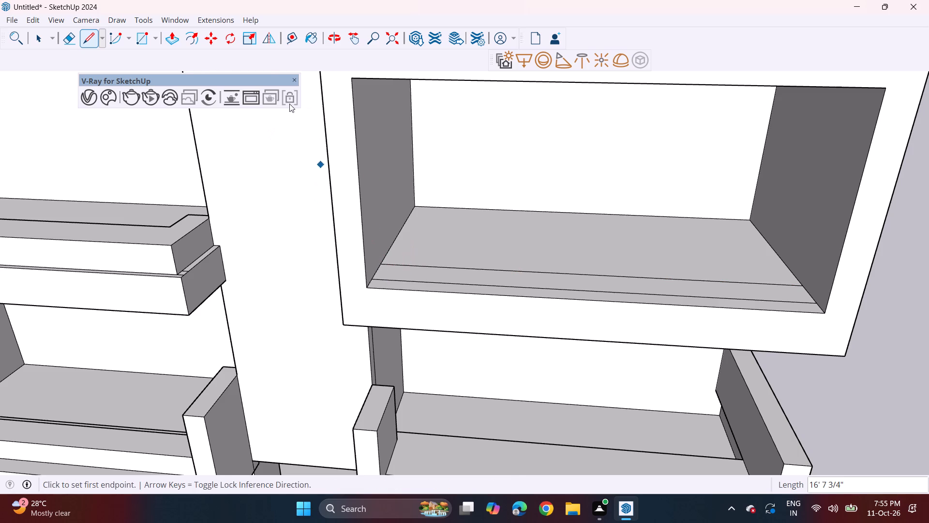
left_click_drag(169, 35, 175, 40)
left_click(391, 270)
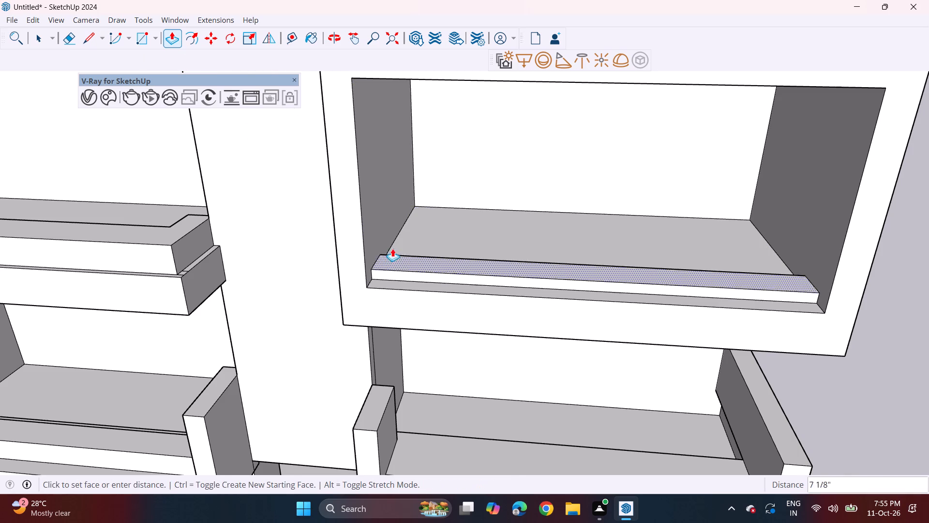
left_click(192, 227)
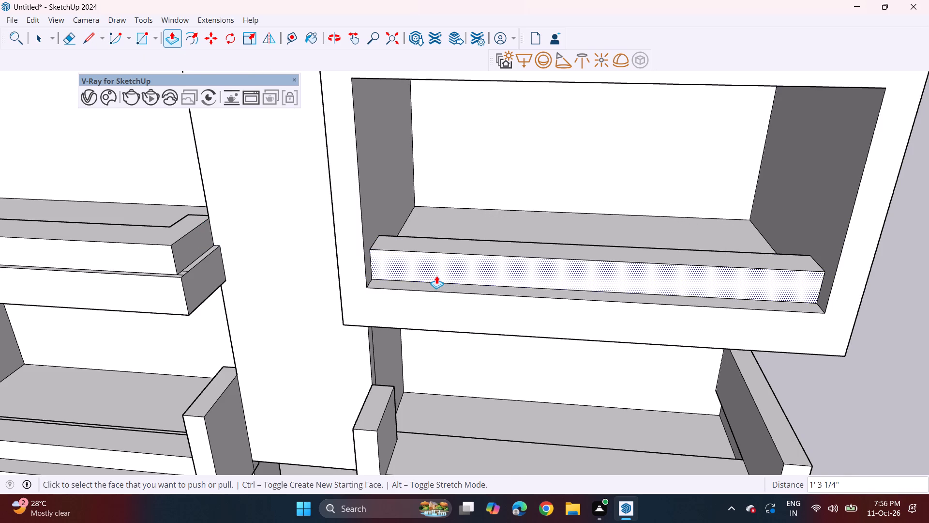
Adjust the top of the middle fin-side balcony's parapet, ending with an added band about 1 15/16" high.
middle_click_drag(455, 275, 481, 262)
scroll(479, 257, "down", 5)
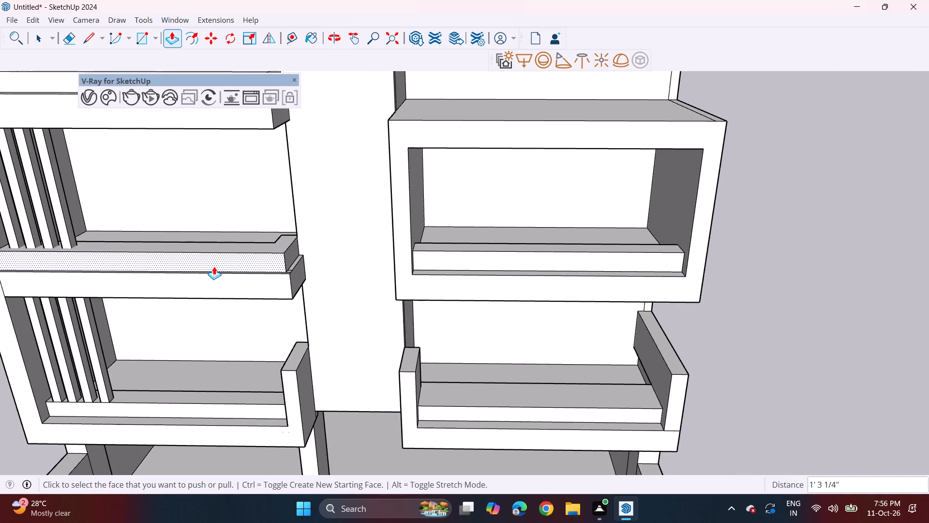
middle_click_drag(214, 266, 384, 275, "shift")
left_click(406, 253)
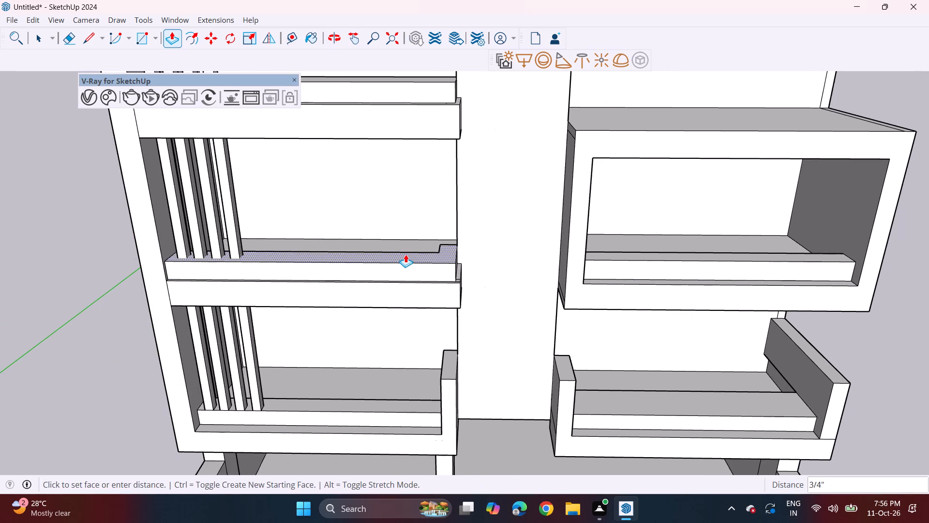
left_click(405, 257)
left_click(409, 256)
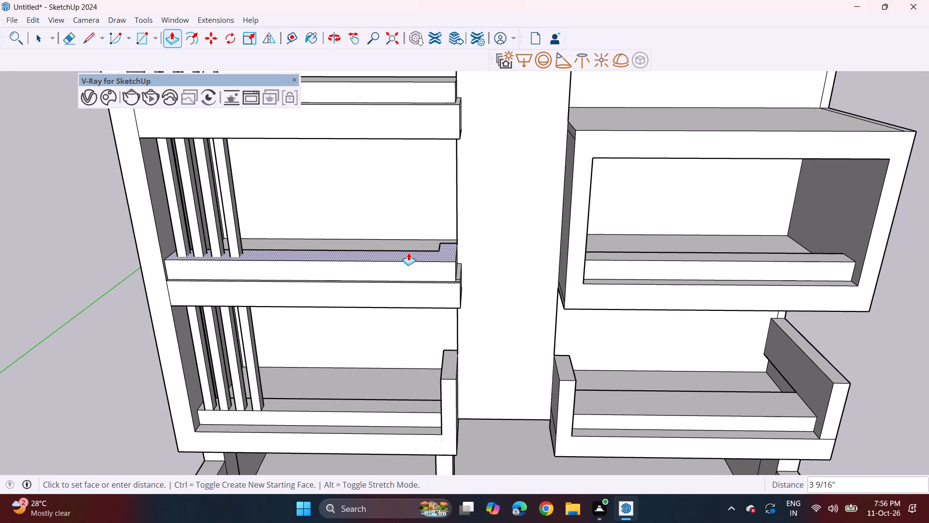
left_click(410, 254)
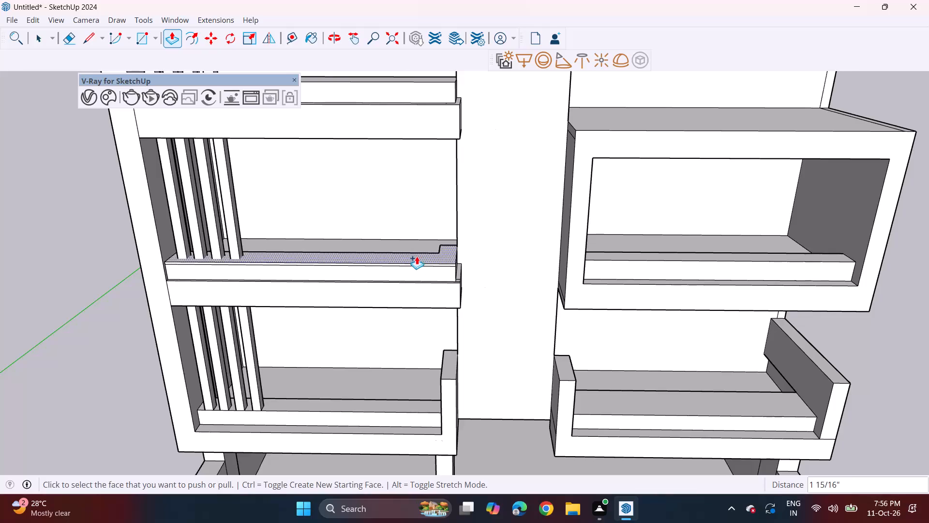
Raise the top of the lowest fin-side balcony's parapet as a separate added band.
left_click(396, 404)
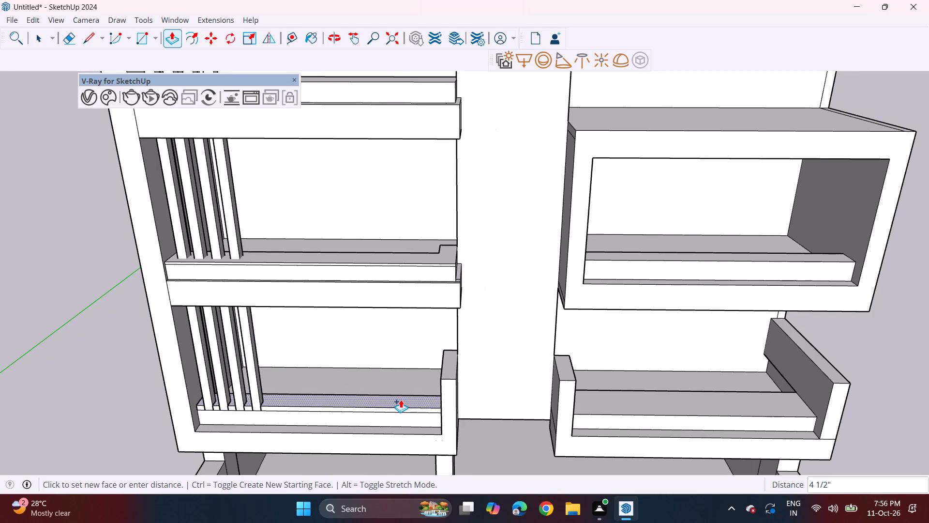
key("Escape")
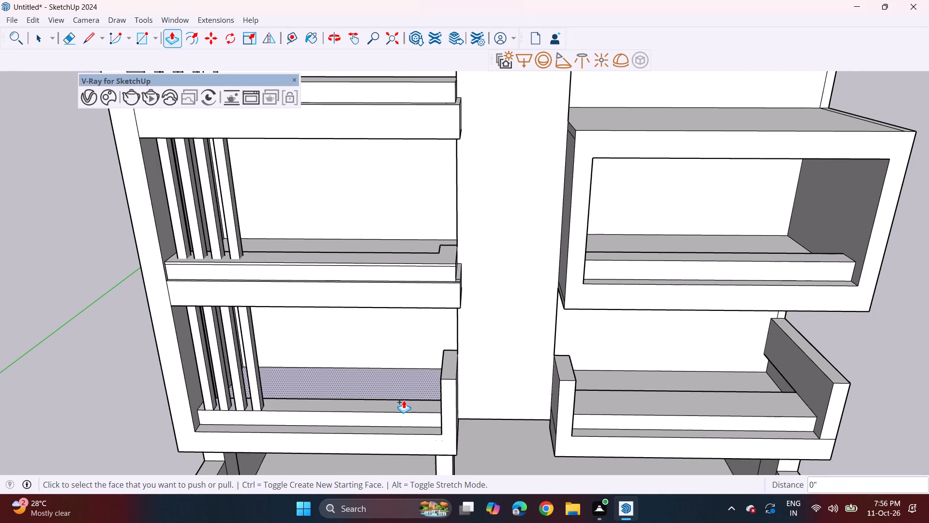
double_click(403, 404)
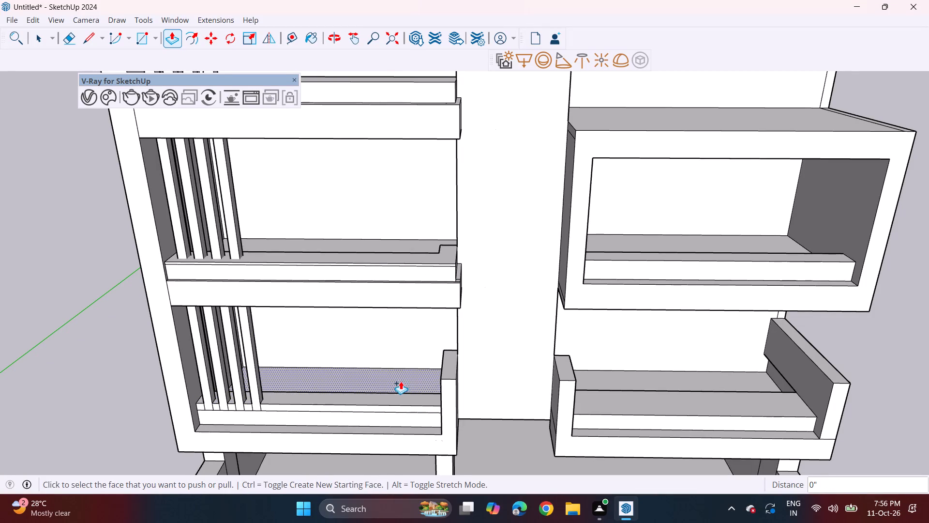
middle_click_drag(405, 359, 420, 289)
scroll(412, 369, "up", 2)
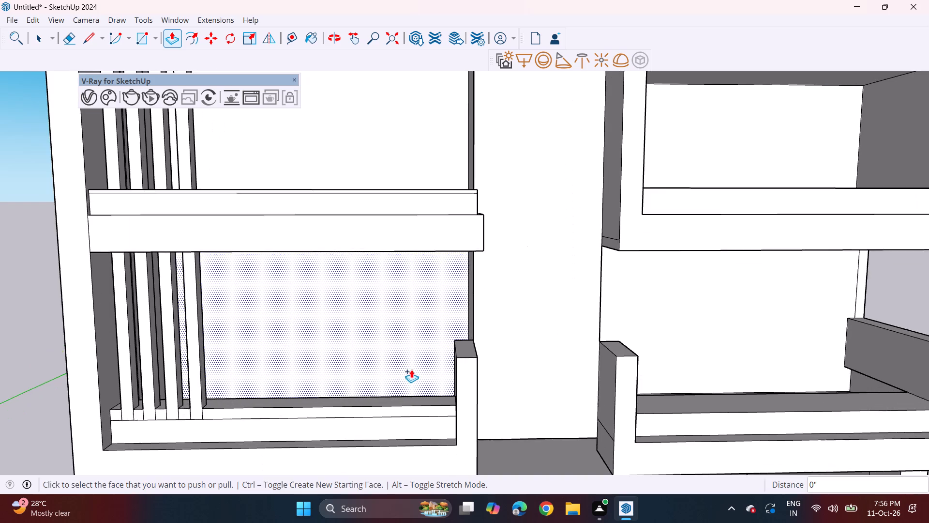
Lower the top of the added band on the lowest fin-side balcony's parapet by about 3 3/16".
middle_click_drag(414, 384, 416, 425)
left_click(394, 411)
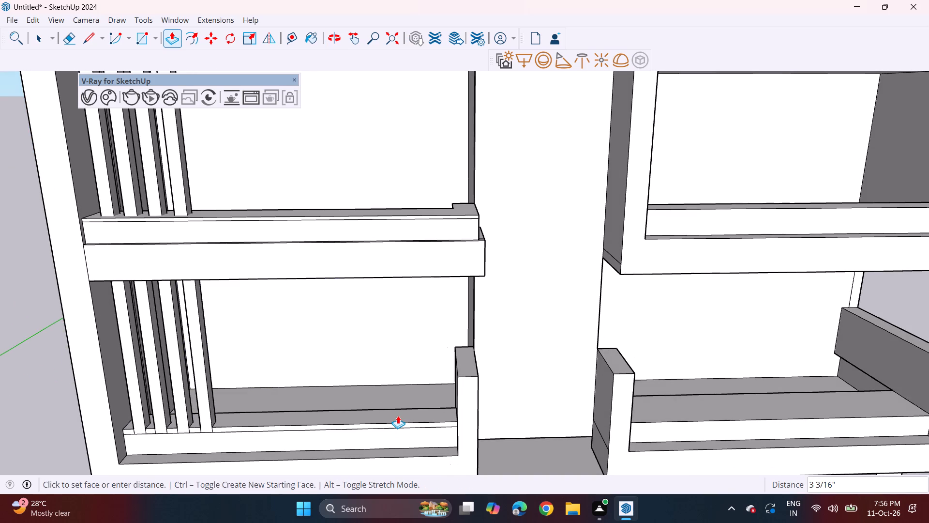
left_click(398, 415)
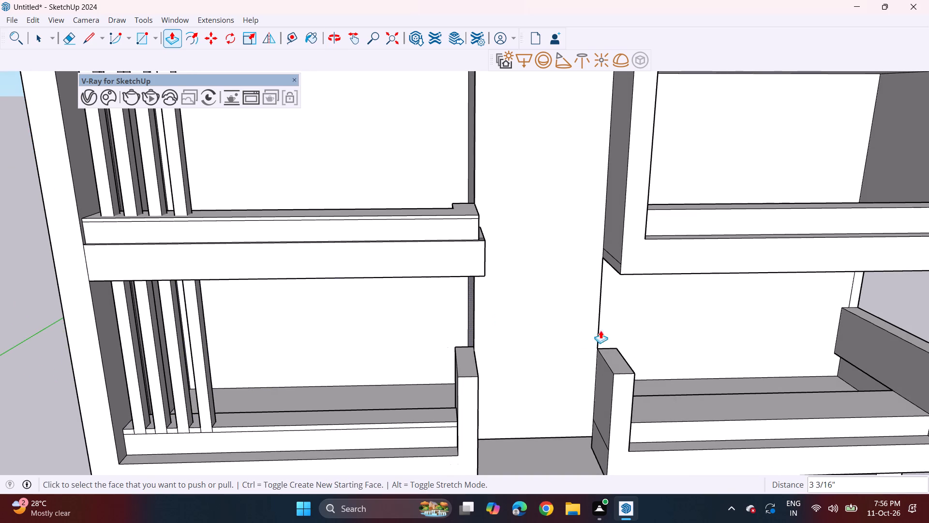
Raise the parapet top of the balcony below the projecting frame as a separate band about 2 3/16" high.
double_click(676, 405)
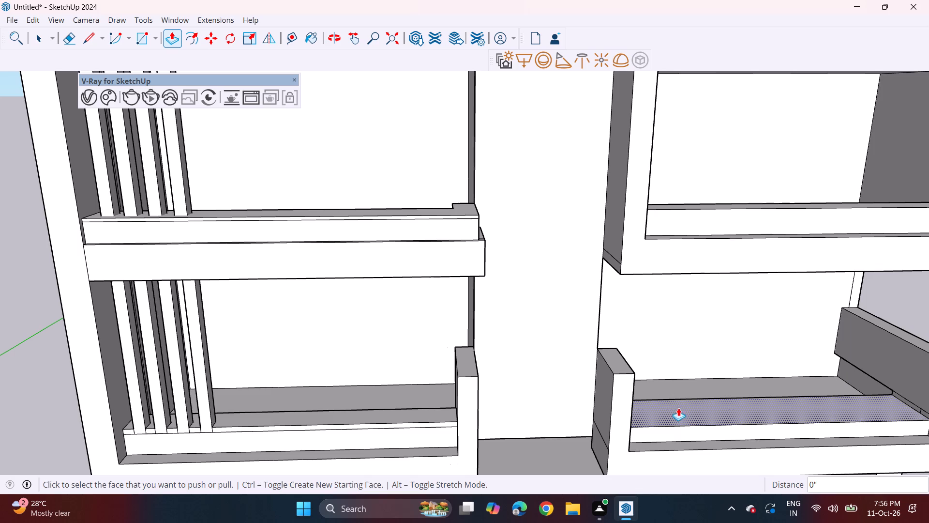
key("ctrl+z")
left_click(681, 405)
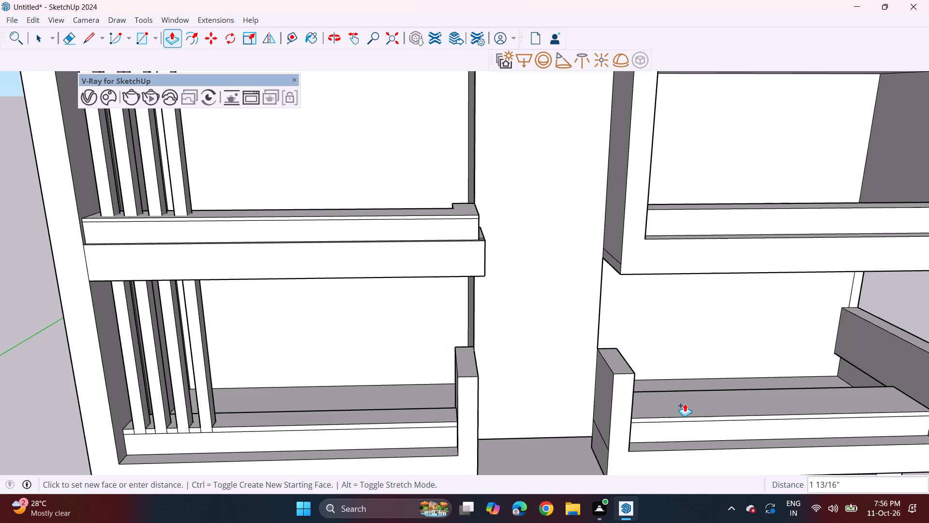
left_click(685, 403)
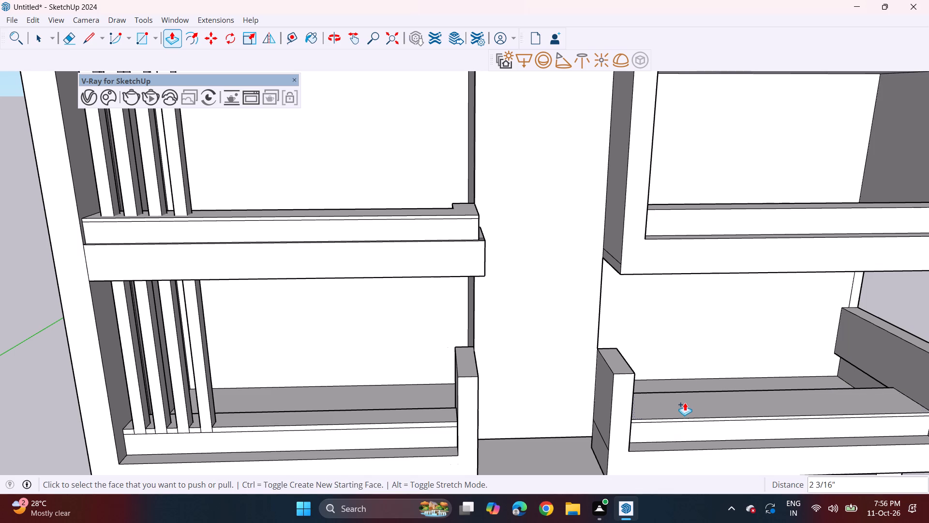
Repeat the same band height on the parapet tops of the projecting frame and the top fin-side balcony.
middle_click_drag(714, 232, 691, 318)
double_click(694, 250)
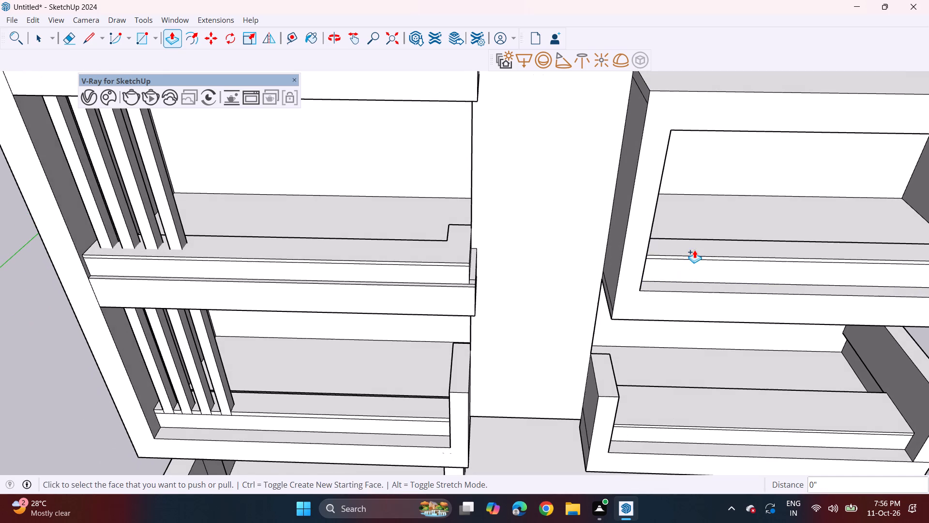
scroll(692, 208, "down", 4)
middle_click_drag(658, 193, 602, 275, "shift")
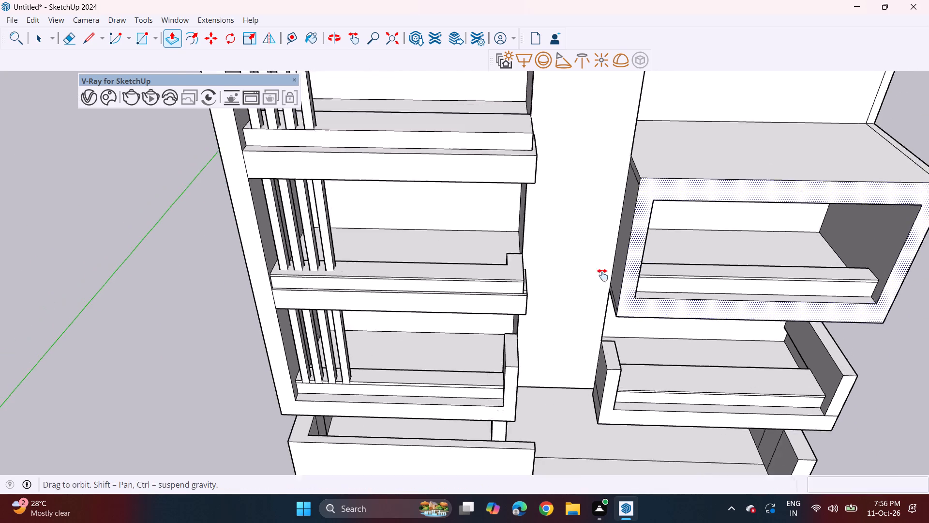
middle_click_drag(602, 275, 572, 308, "shift")
double_click(434, 200)
Pull the middle fin-side balcony's parapet band outward as an overhanging lip, including its front, end and corner faces.
middle_click_drag(640, 252, 627, 194)
scroll(624, 188, "down", 4)
middle_click_drag(645, 270, 645, 214)
middle_click_drag(689, 299, 599, 338)
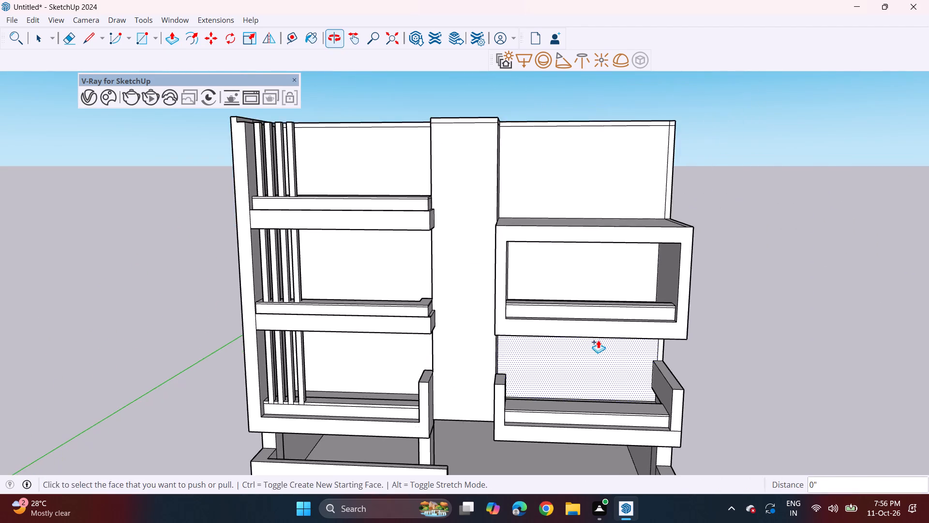
middle_click_drag(598, 340, 604, 314)
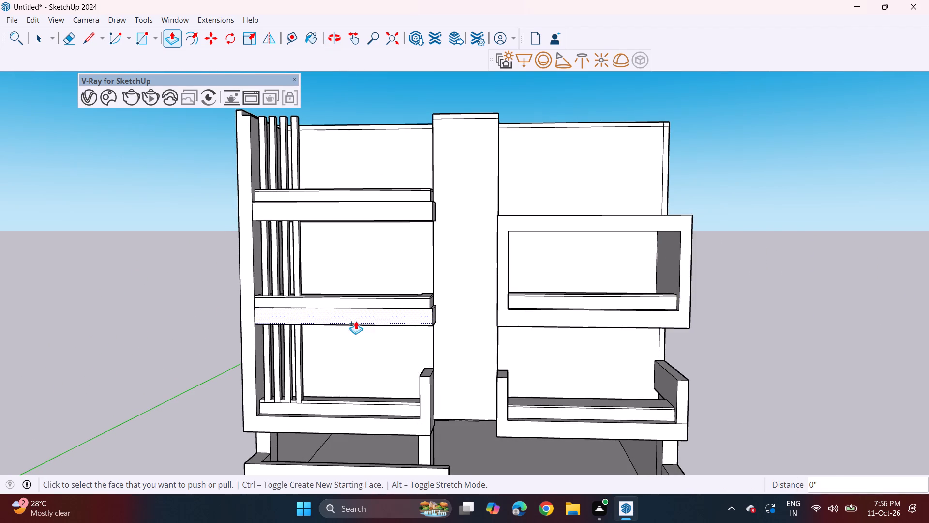
scroll(355, 321, "up", 4)
scroll(355, 281, "up", 2)
middle_click_drag(362, 286, 323, 318)
scroll(327, 309, "up", 6)
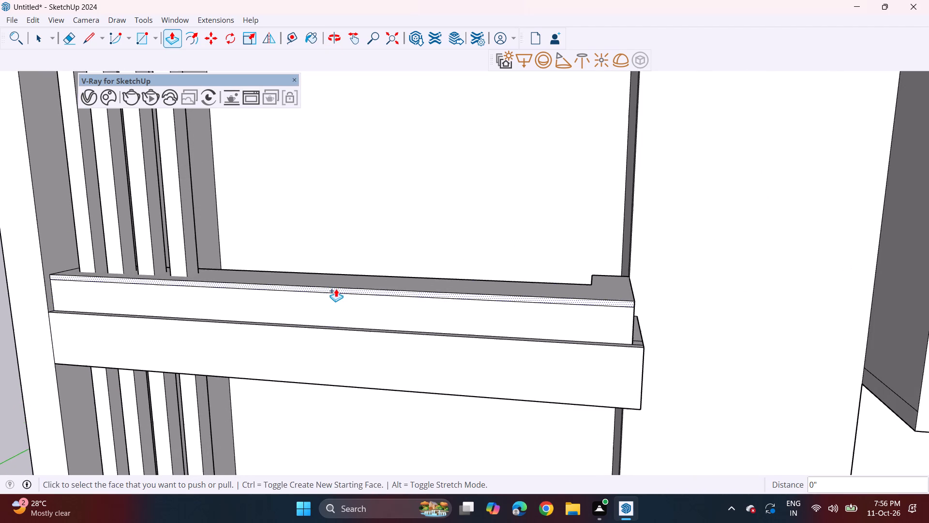
left_click(337, 290)
left_click(331, 334)
middle_click_drag(676, 342, 589, 337)
scroll(587, 337, "up", 1)
double_click(573, 294)
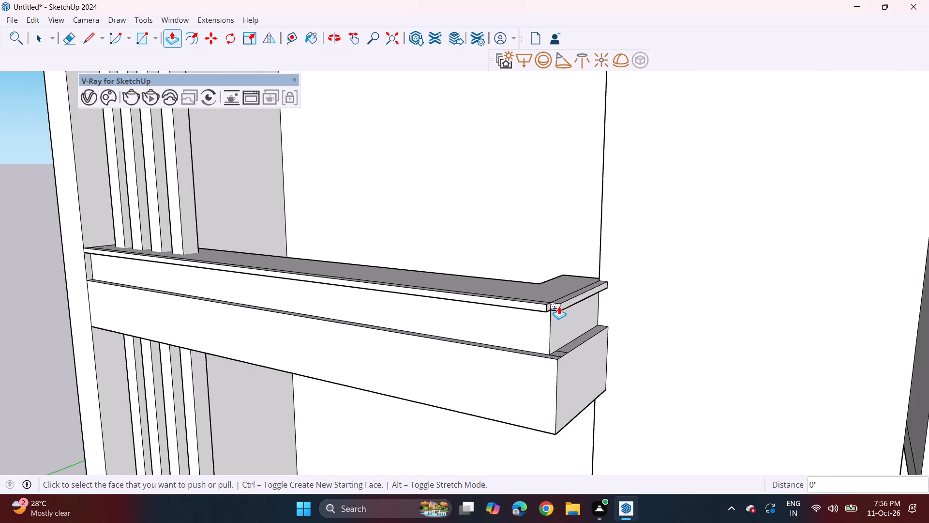
double_click(559, 306)
Pull the long front face of the lowest fin-side balcony's parapet band outward by the same distance.
middle_click_drag(535, 347, 678, 295)
scroll(664, 331, "down", 3)
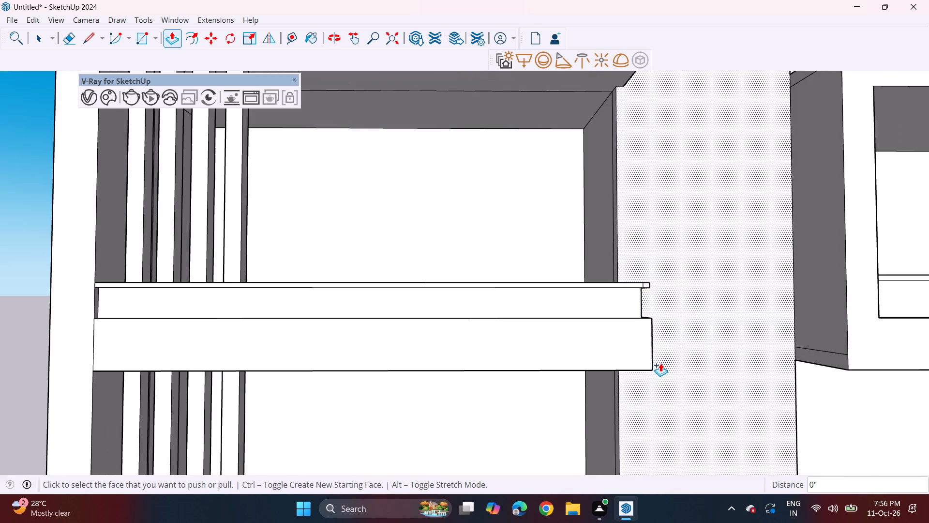
middle_click_drag(649, 411, 584, 134)
middle_click_drag(571, 284, 534, 391)
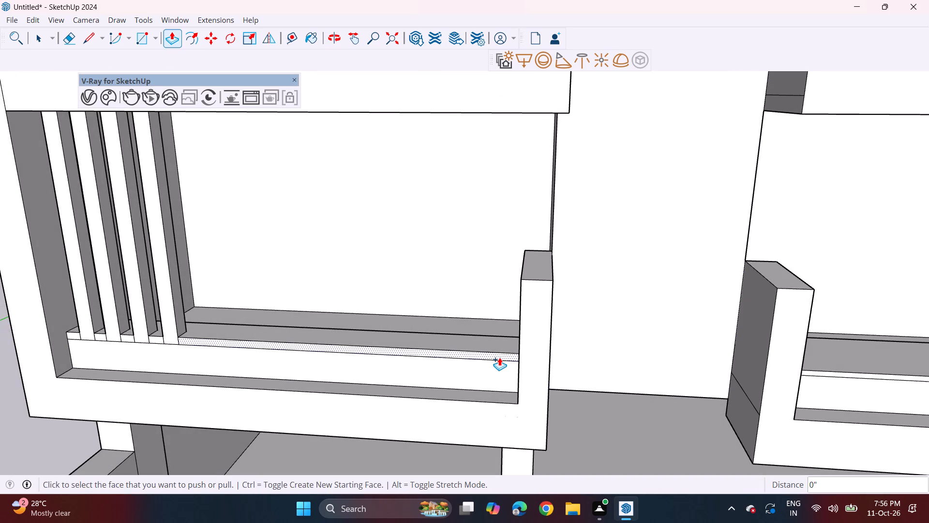
double_click(499, 357)
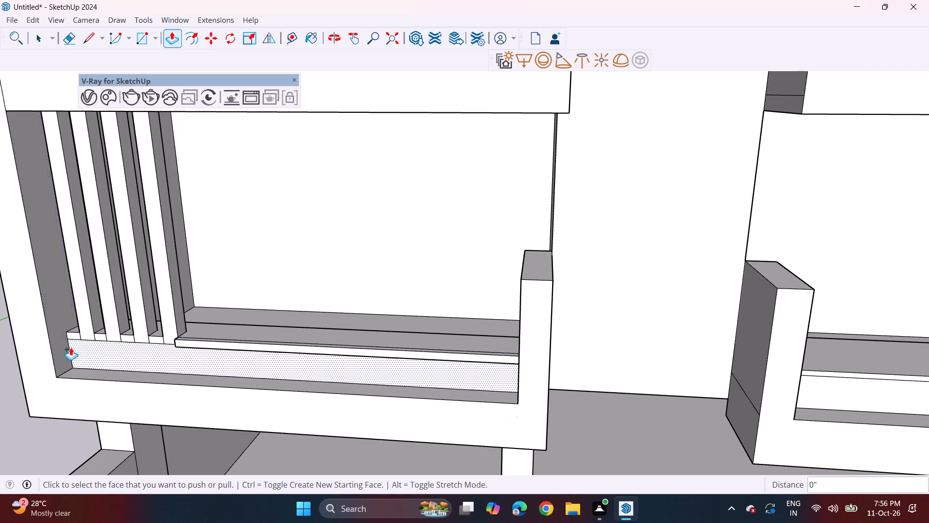
Pull the short band pieces between the lowest balcony's fins and the fins' front faces outward by the same distance.
middle_click_drag(69, 347, 138, 361)
scroll(65, 383, "up", 2)
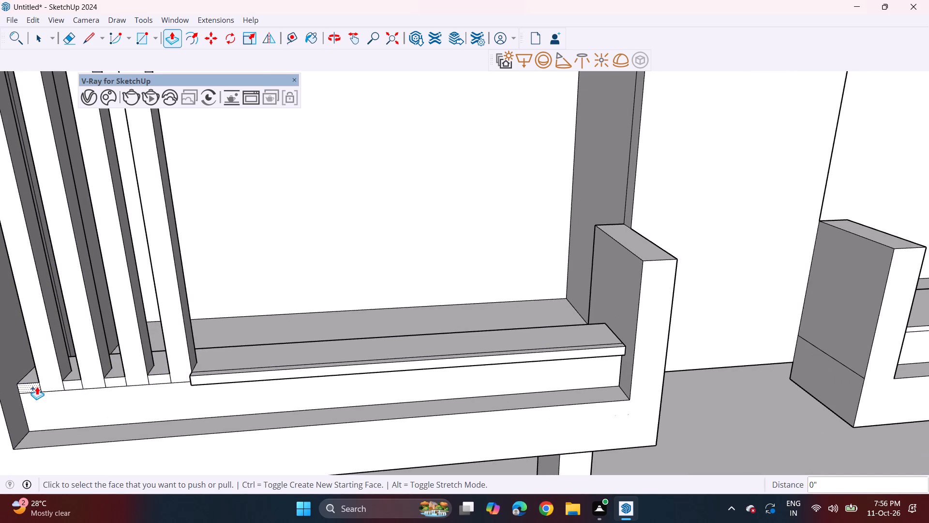
double_click(37, 386)
double_click(69, 388)
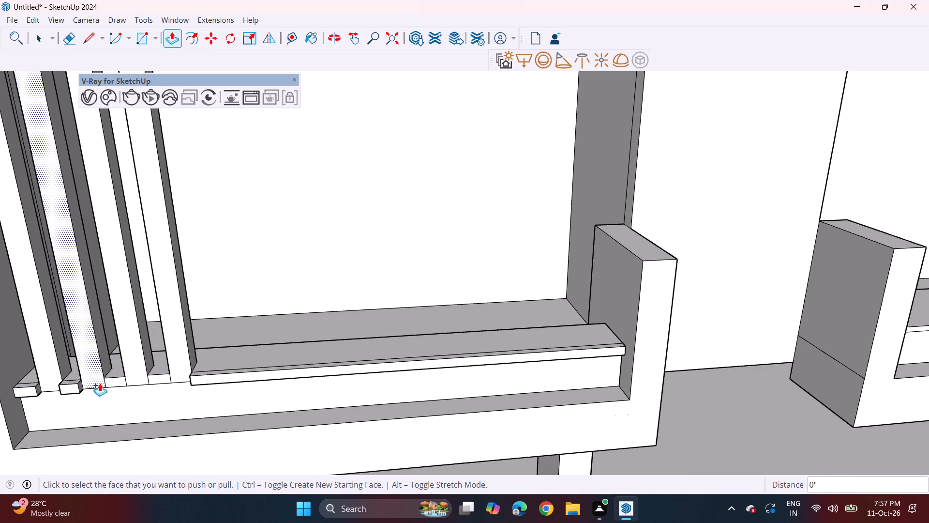
double_click(111, 382)
double_click(140, 379)
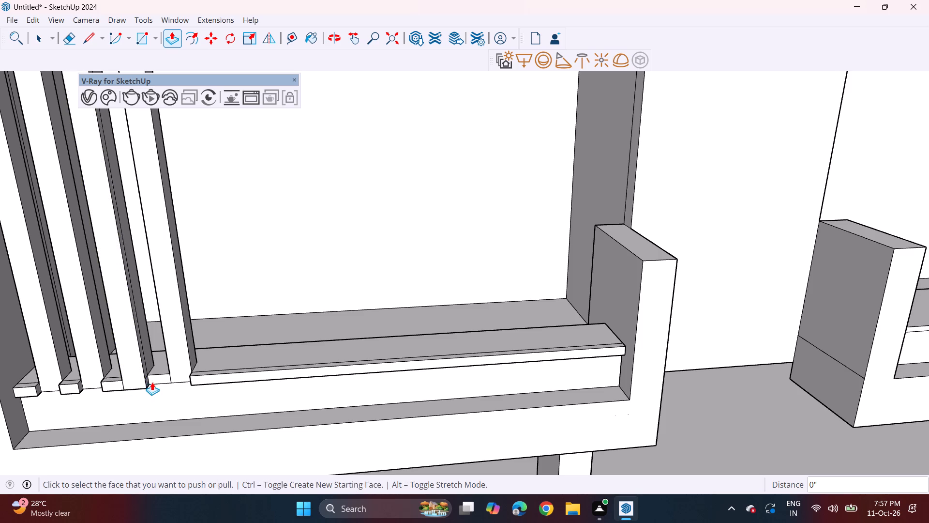
double_click(157, 376)
double_click(178, 378)
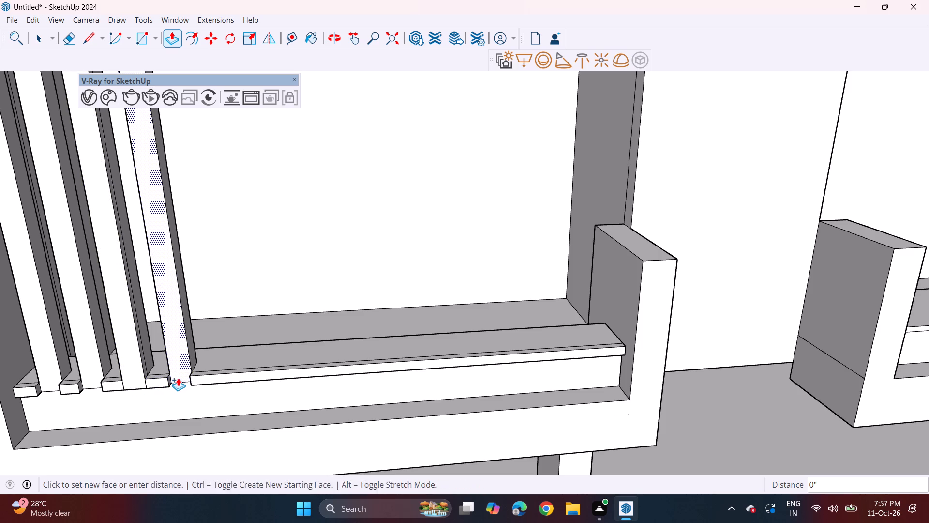
double_click(95, 384)
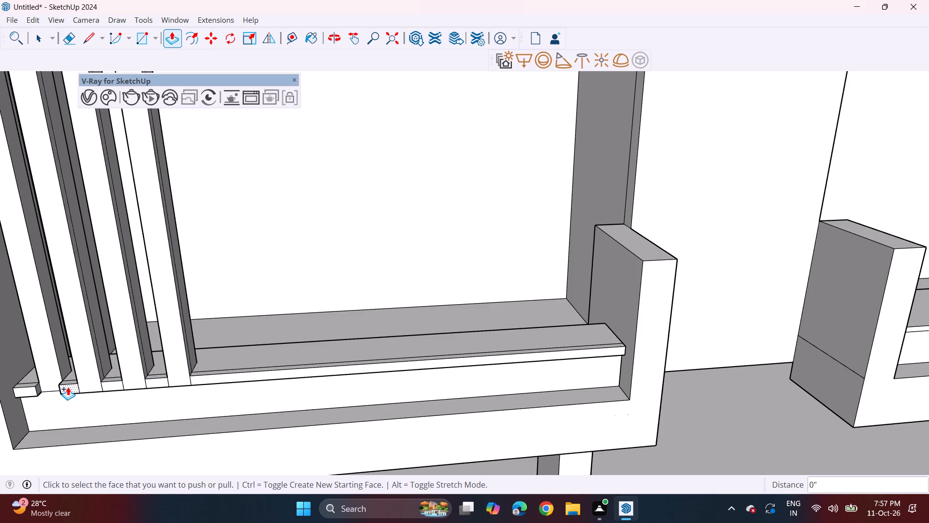
left_click(48, 378)
left_click(48, 378)
Repeat the outward pull on the parapet bands of the projecting frame and the balcony below it.
middle_click_drag(401, 387, 336, 354)
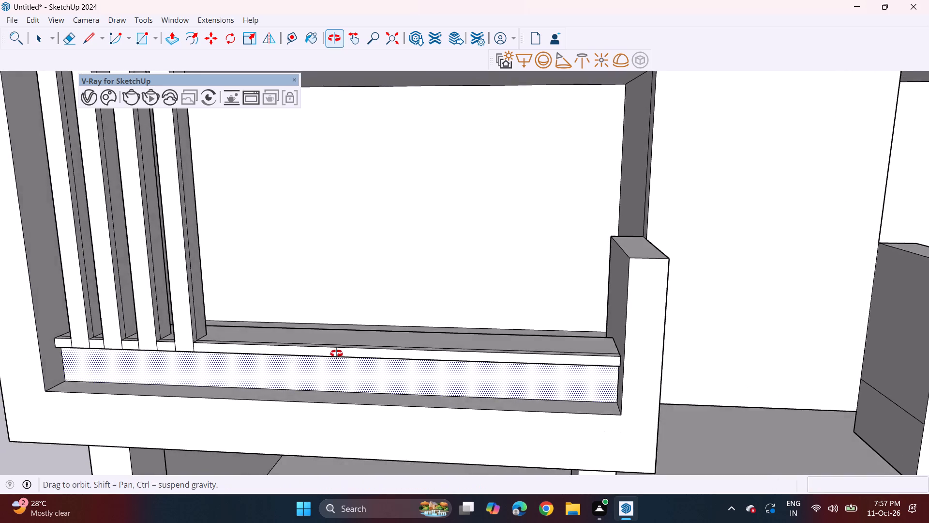
middle_click_drag(336, 354, 335, 312)
middle_click_drag(335, 312, 340, 325)
scroll(336, 305, "down", 3)
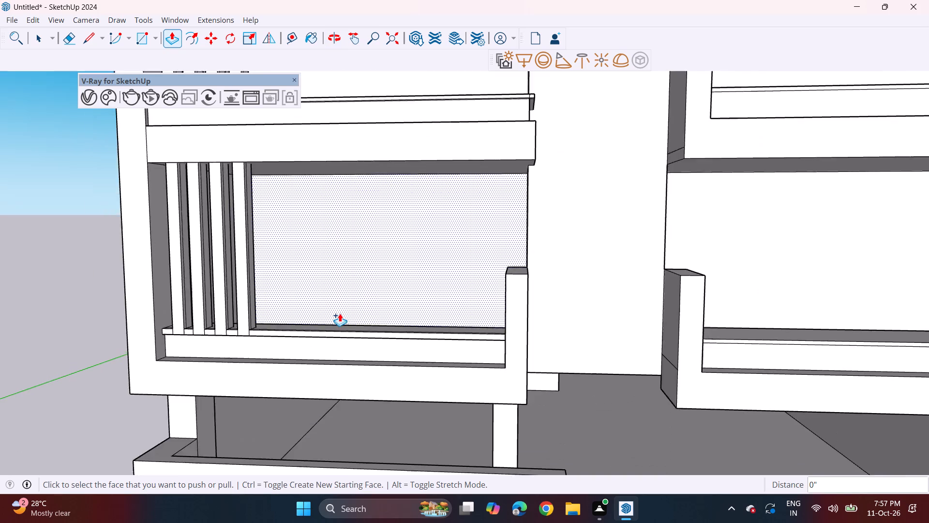
scroll(340, 313, "down", 3)
middle_click_drag(404, 308, 251, 368, "shift")
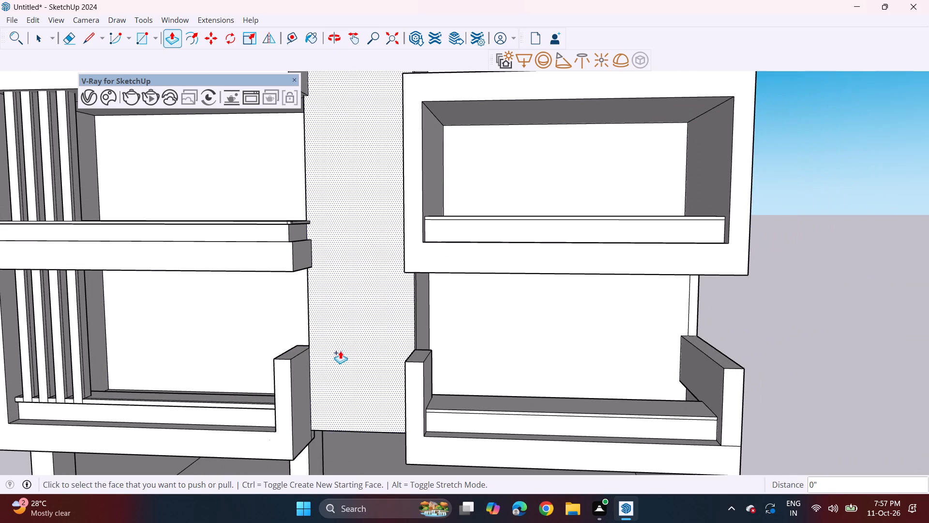
double_click(475, 216)
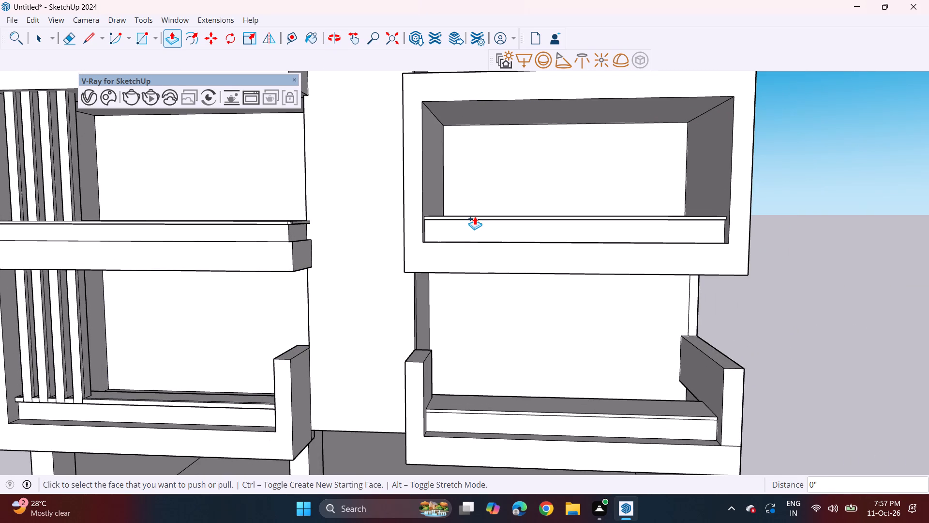
double_click(471, 413)
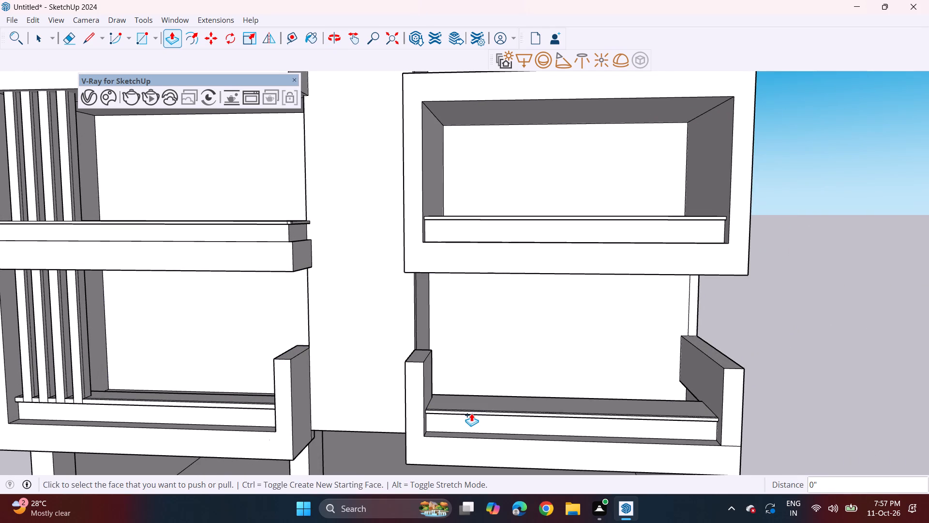
Erase the stray edge at the base of the outer side post on the balcony below the projecting frame.
middle_click_drag(519, 410, 521, 393)
scroll(513, 381, "down", 2)
middle_click_drag(503, 418, 511, 400)
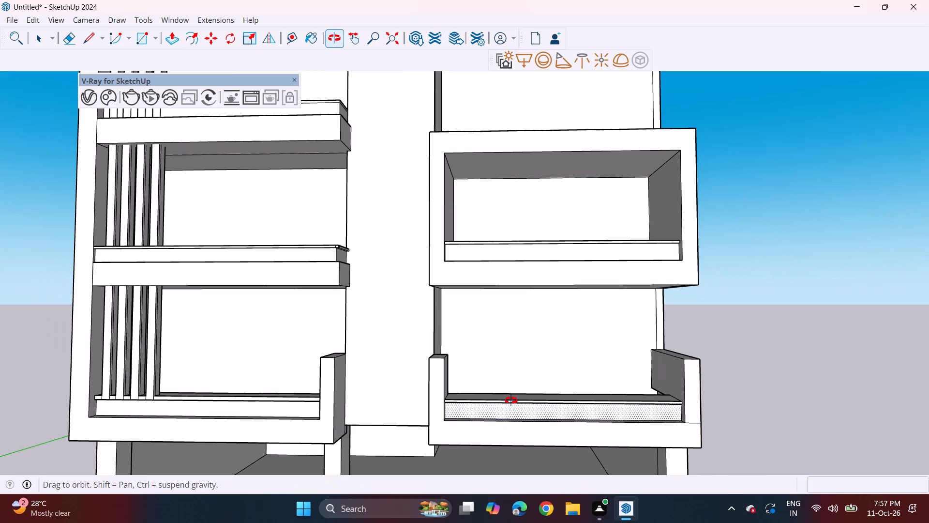
middle_click_drag(511, 400, 501, 381)
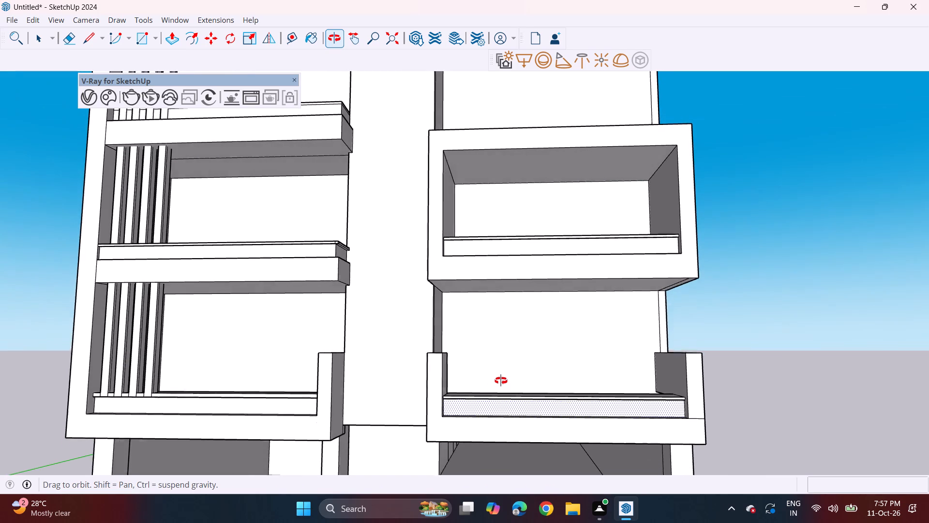
middle_click_drag(501, 381, 494, 380)
middle_click(494, 380)
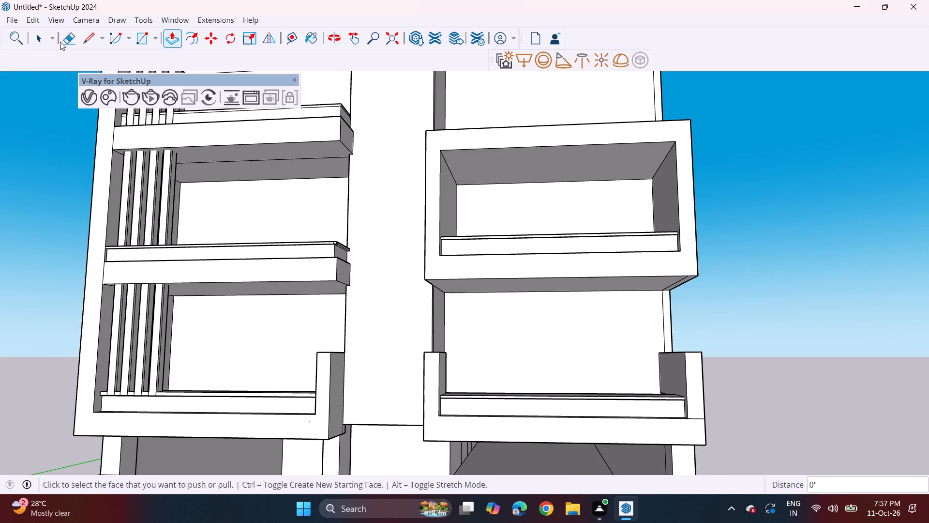
left_click(75, 36)
left_click(694, 423)
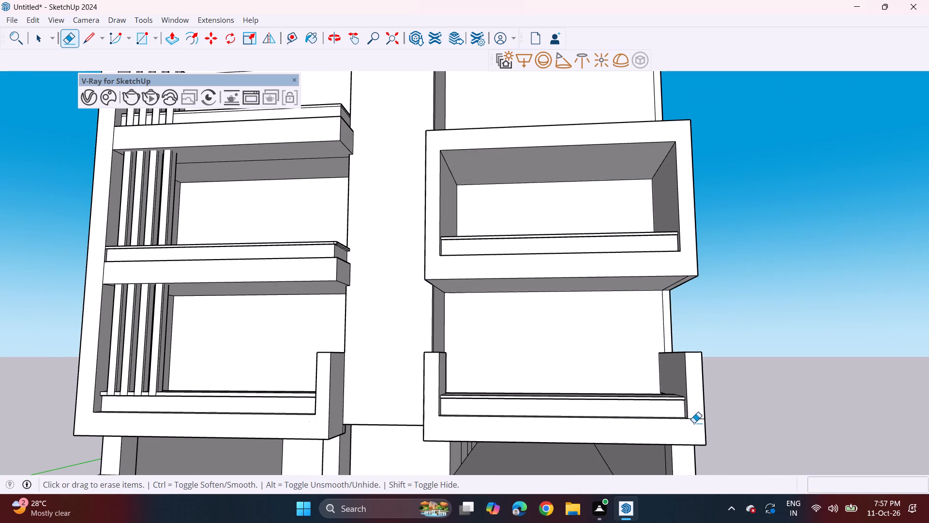
left_click(699, 419)
Draw a line about 18' 2 3/16" long across the projecting frame's roof, starting at the tower's front corner.
scroll(328, 427, "down", 3)
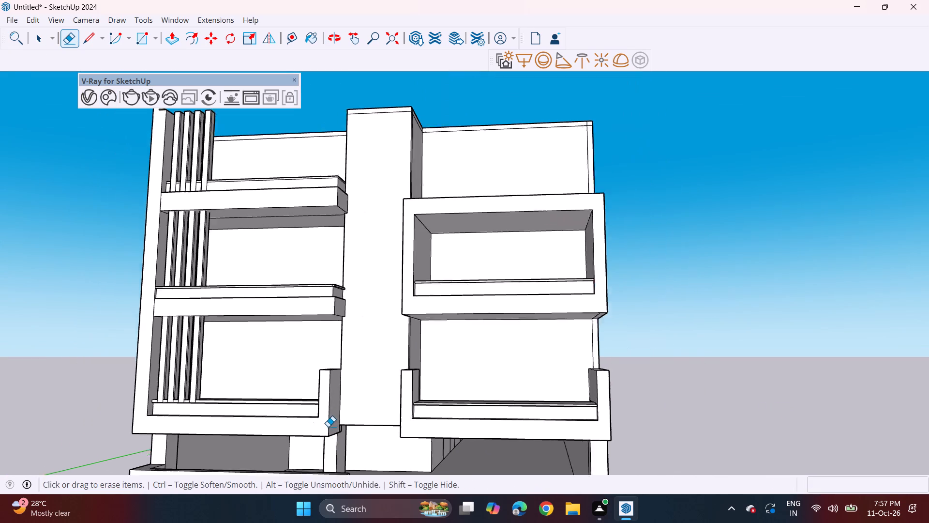
scroll(328, 427, "down", 1)
middle_click_drag(370, 391, 429, 412)
middle_click_drag(411, 413, 394, 416)
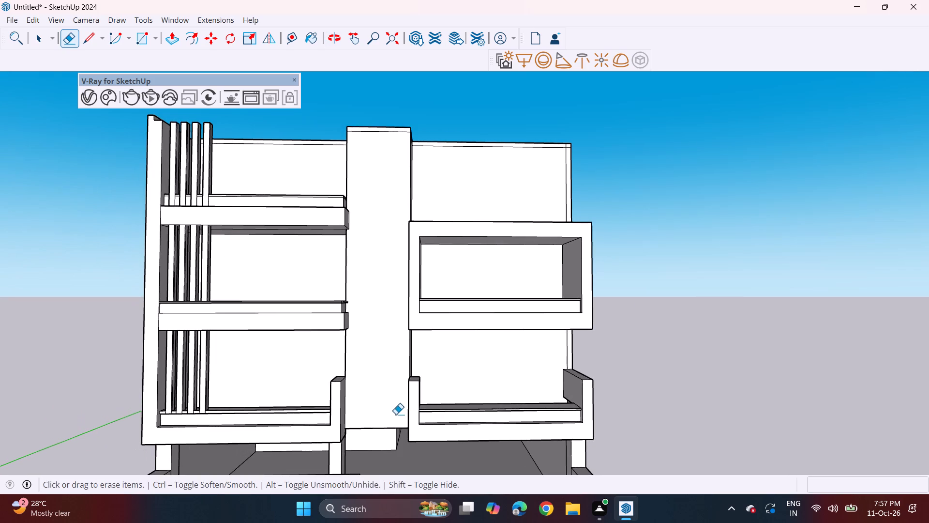
middle_click_drag(460, 292, 421, 371, "shift")
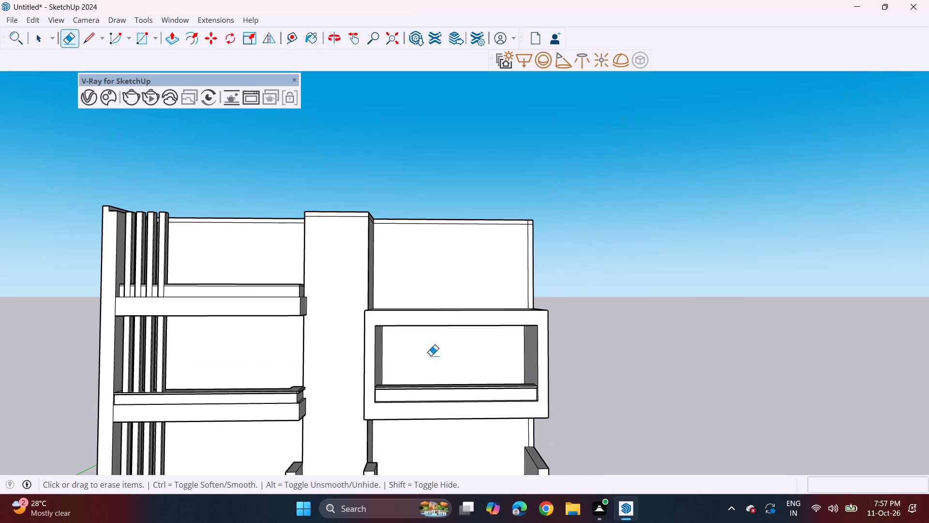
middle_click_drag(431, 355, 409, 438)
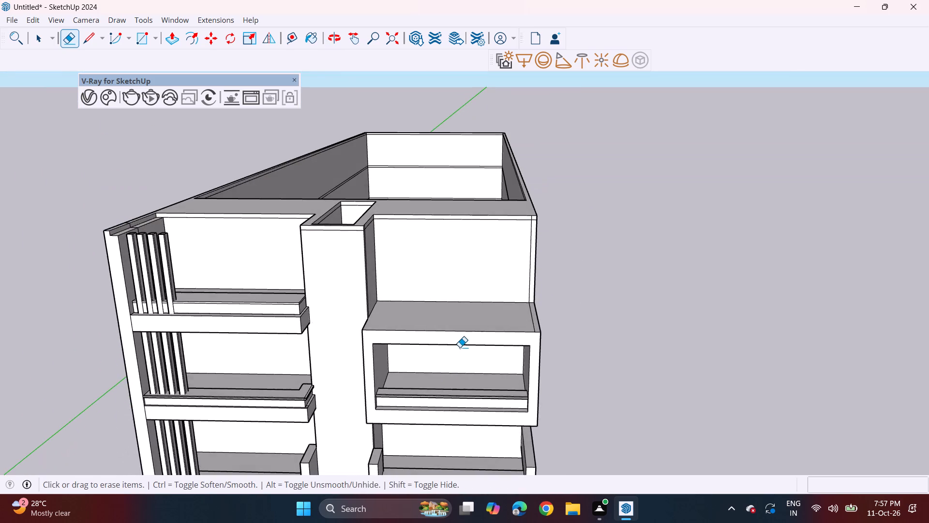
scroll(460, 347, "up", 4)
left_click(92, 45)
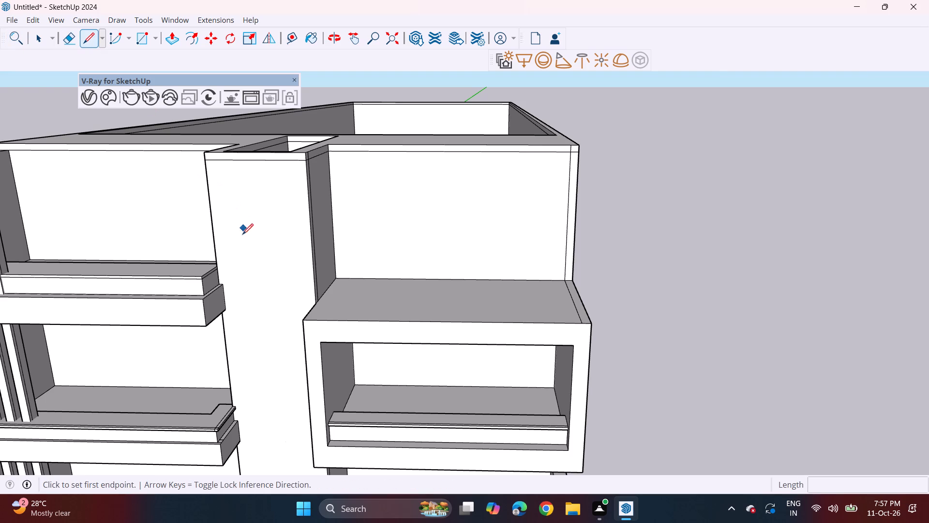
left_click_drag(316, 306, 352, 313)
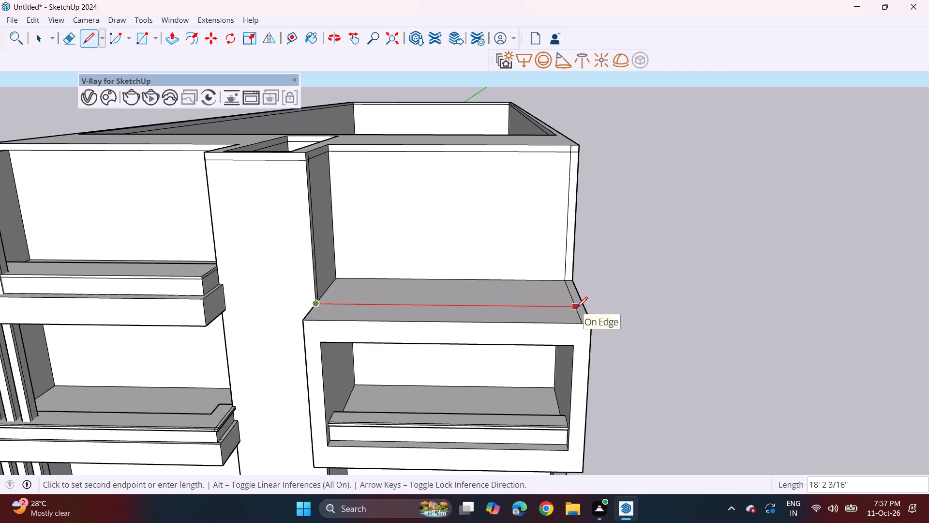
left_click(577, 308)
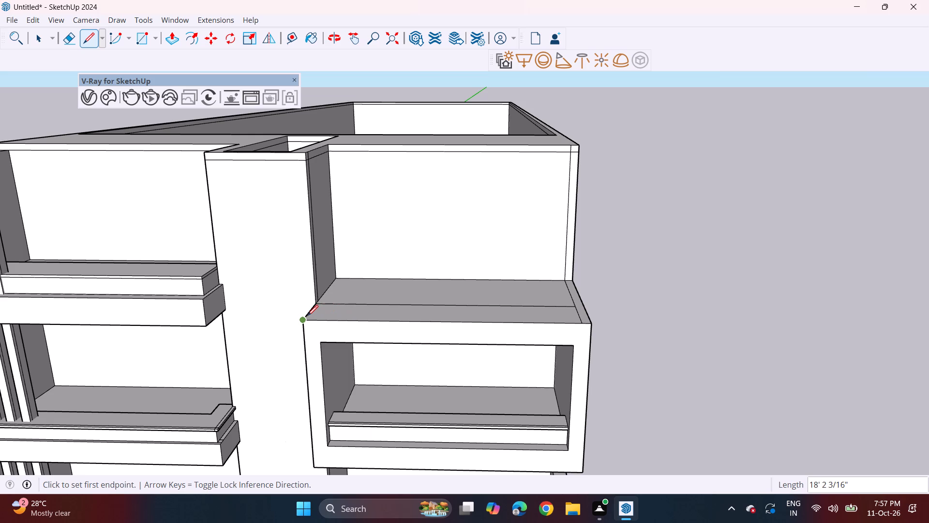
Draw a second line about 18' 9 7/16" long across the projecting frame's roof, parallel to the first and nearer the front edge.
middle_click_drag(310, 316, 302, 378)
scroll(300, 364, "up", 4)
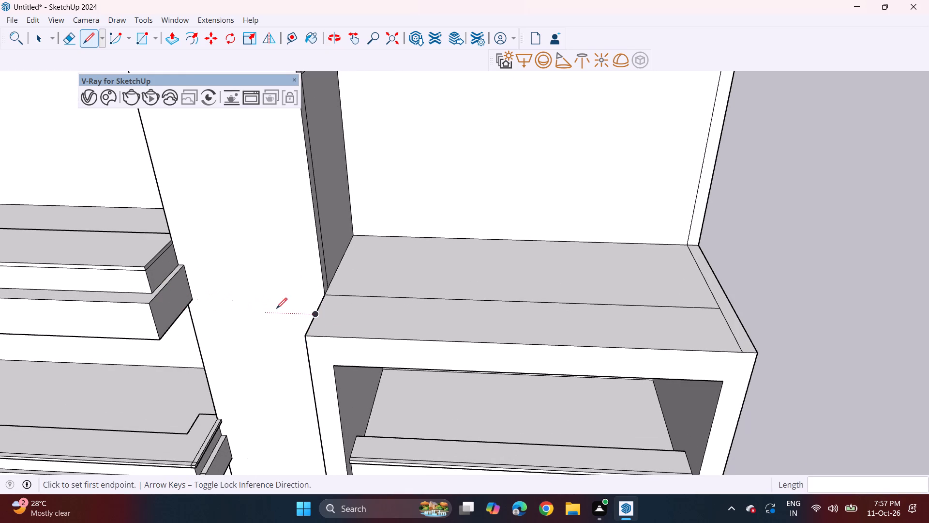
left_click(315, 316)
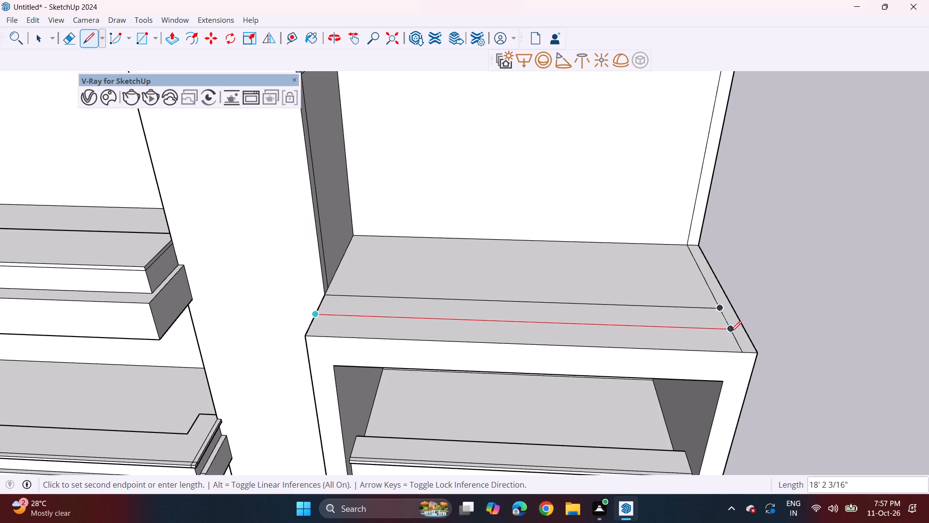
left_click(741, 329)
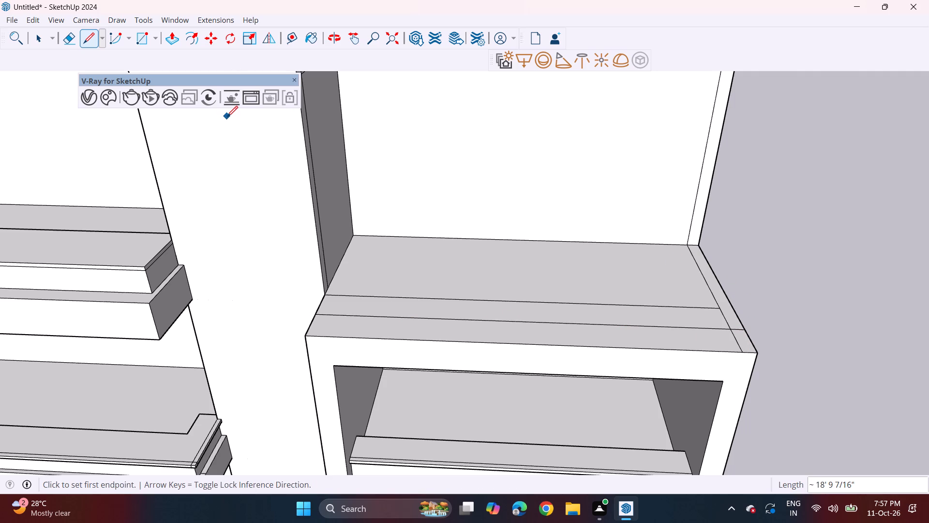
Erase the short edge piece between the two roof lines at the outer end, forming an L-shaped strip.
left_click_drag(165, 43, 170, 43)
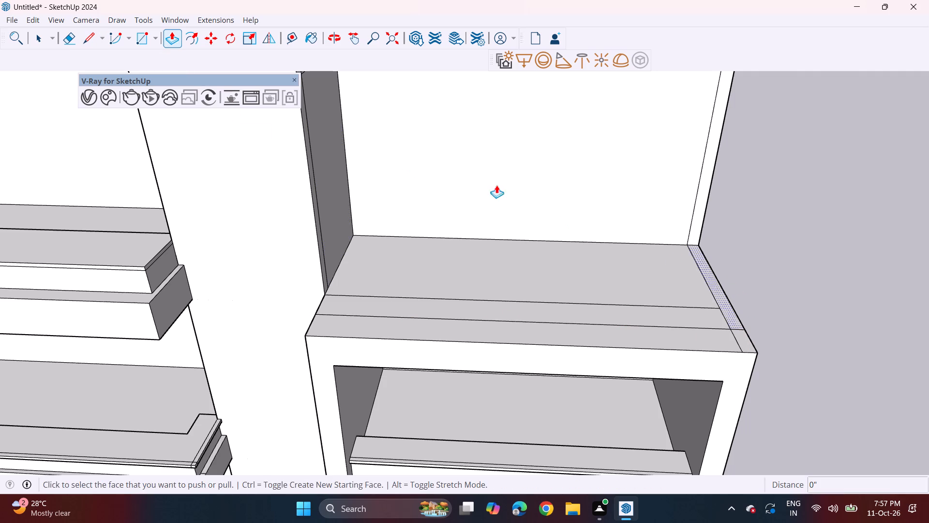
left_click_drag(70, 43, 79, 48)
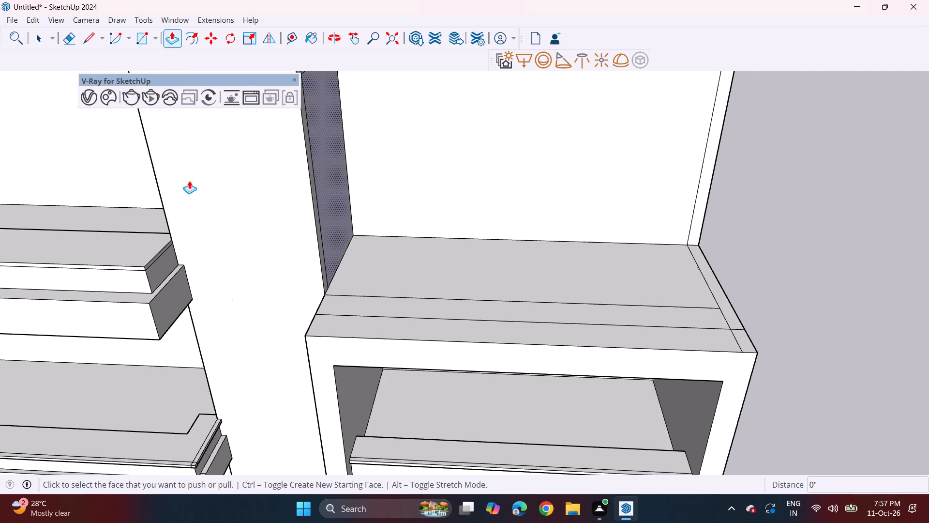
left_click(75, 39)
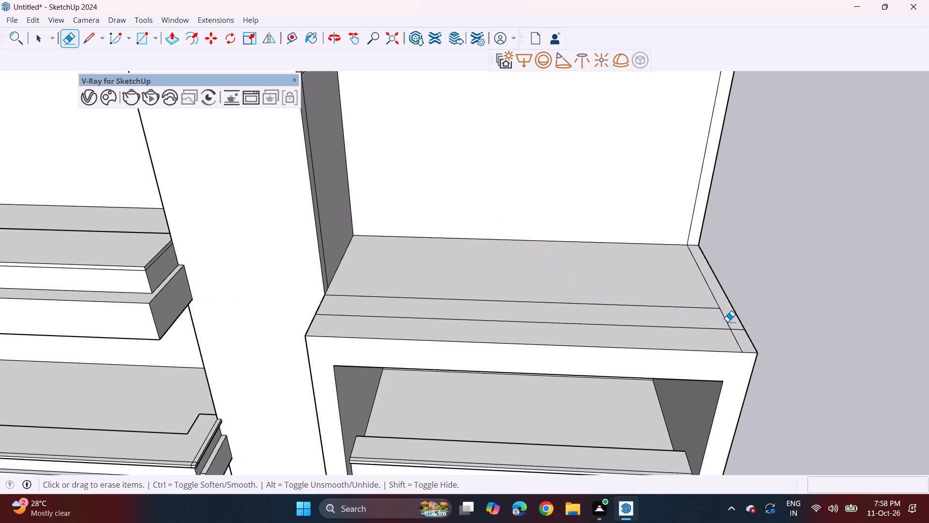
left_click(727, 322)
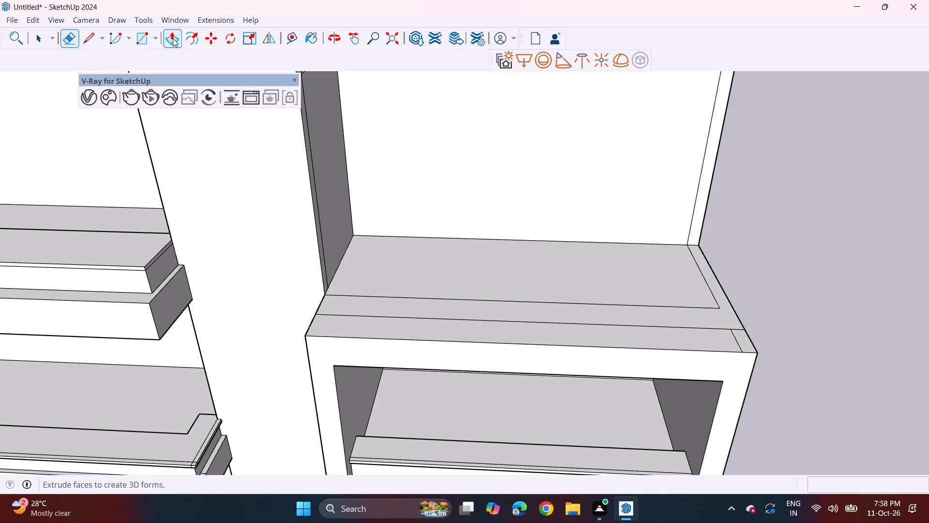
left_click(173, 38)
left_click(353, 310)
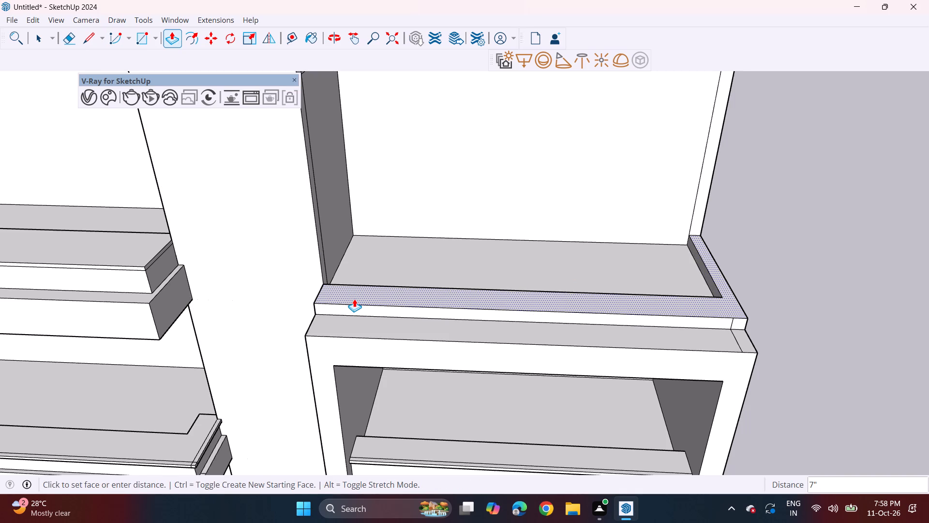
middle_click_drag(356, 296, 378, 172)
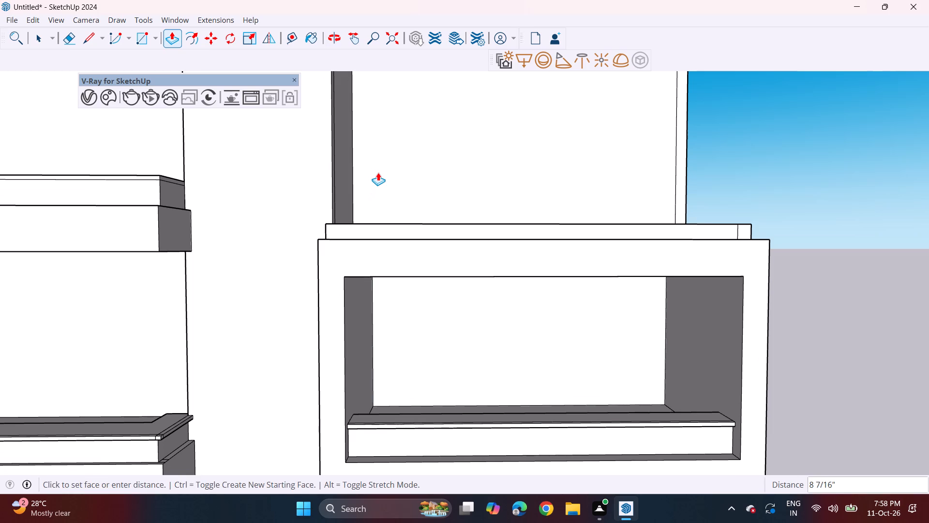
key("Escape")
Pull the front strip of the projecting frame's roof up level with the slab top of the neighbouring upper balcony.
middle_click_drag(379, 204, 372, 274)
left_click(374, 278)
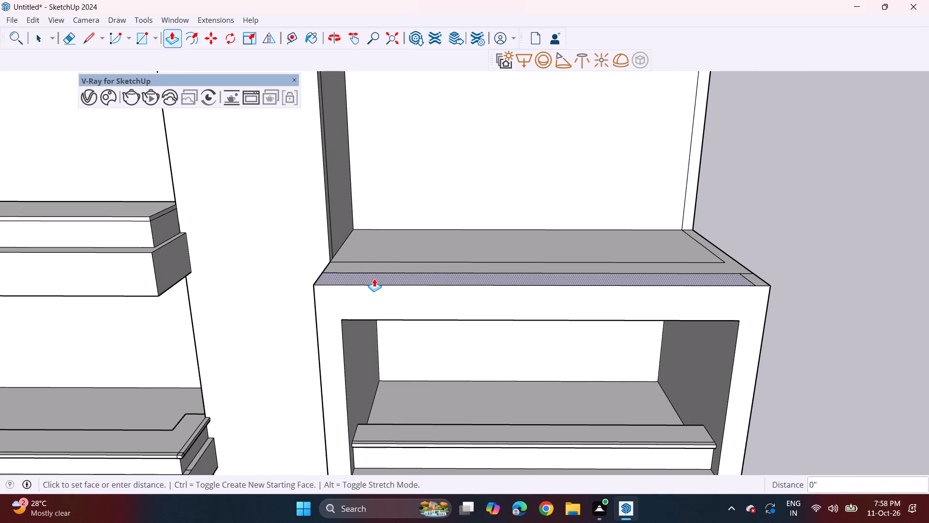
left_click_drag(150, 258, 163, 263)
Push the ceiling of the projecting frame's opening up 1' 7/16", level with the neighbouring balcony slab's underside.
middle_click_drag(387, 271, 390, 151)
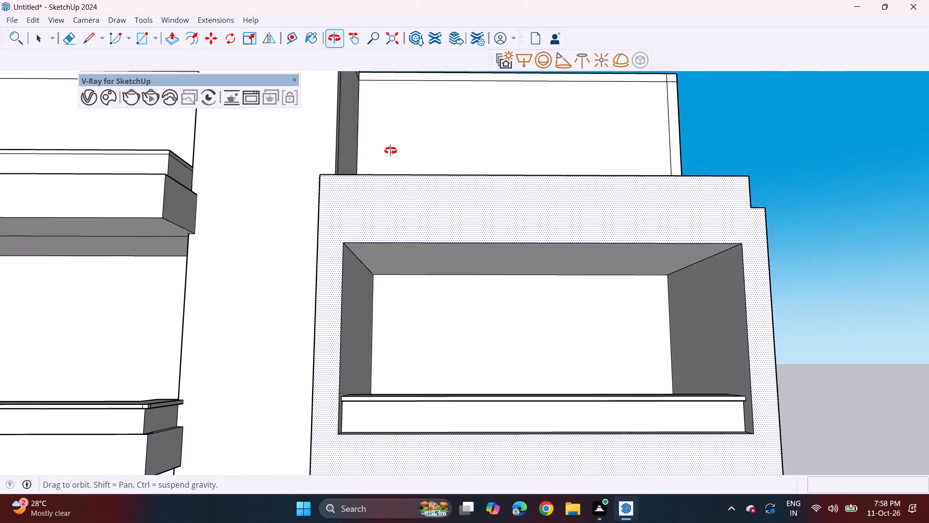
middle_click_drag(390, 151, 391, 150)
left_click(444, 261)
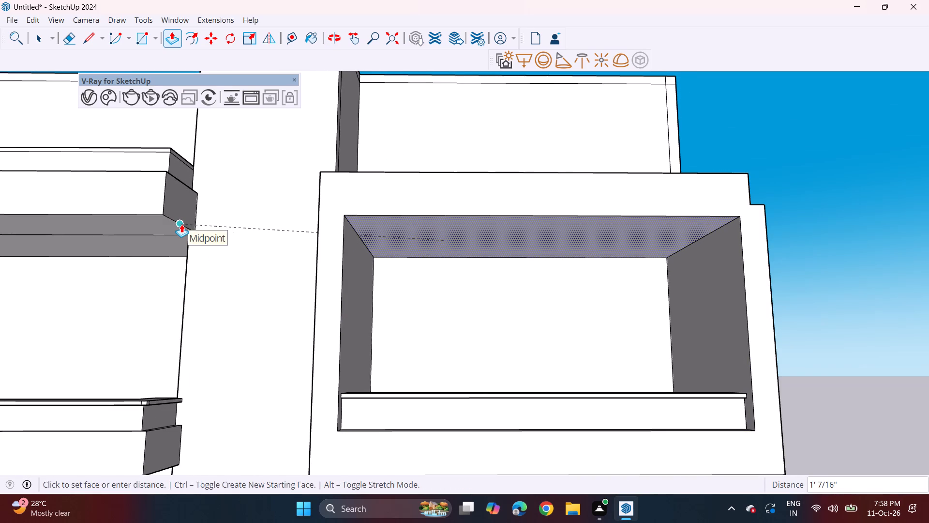
left_click(181, 224)
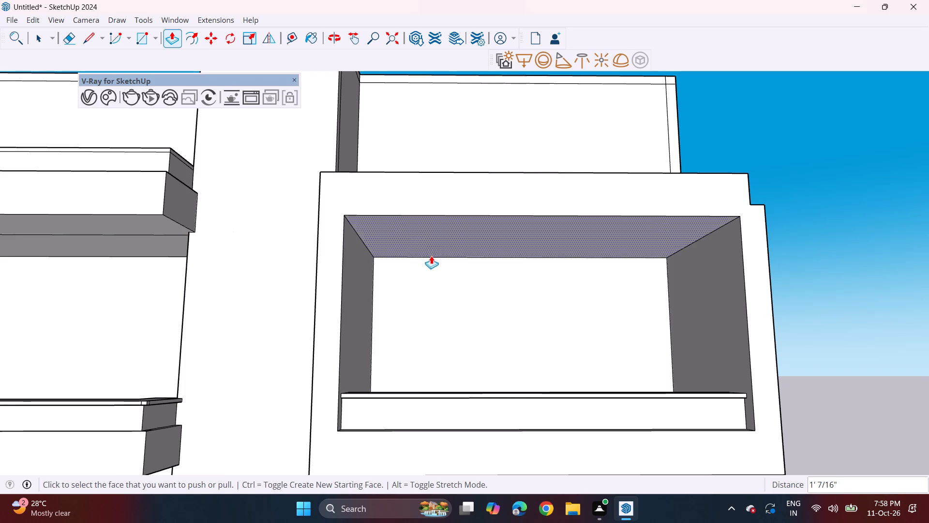
Pull the L-shaped roof strip up 1' 4 1/2" level with the neighbouring slab top, and another 1' 1 9/16" to the neighbouring parapet's lip line.
scroll(433, 251, "down", 3)
middle_click_drag(447, 264, 447, 302)
middle_click_drag(430, 243, 426, 300)
middle_click_drag(418, 282, 410, 355)
middle_click_drag(393, 312, 390, 424)
scroll(460, 313, "up", 2)
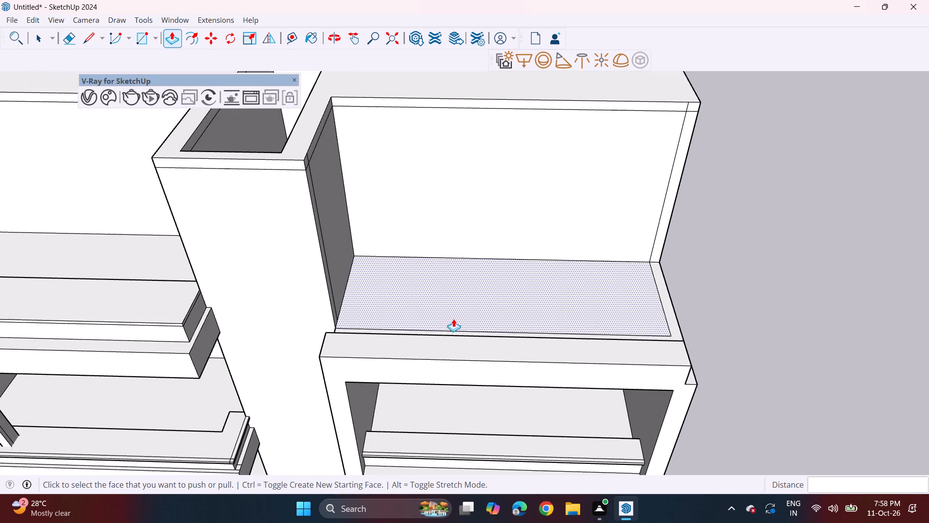
left_click(435, 332)
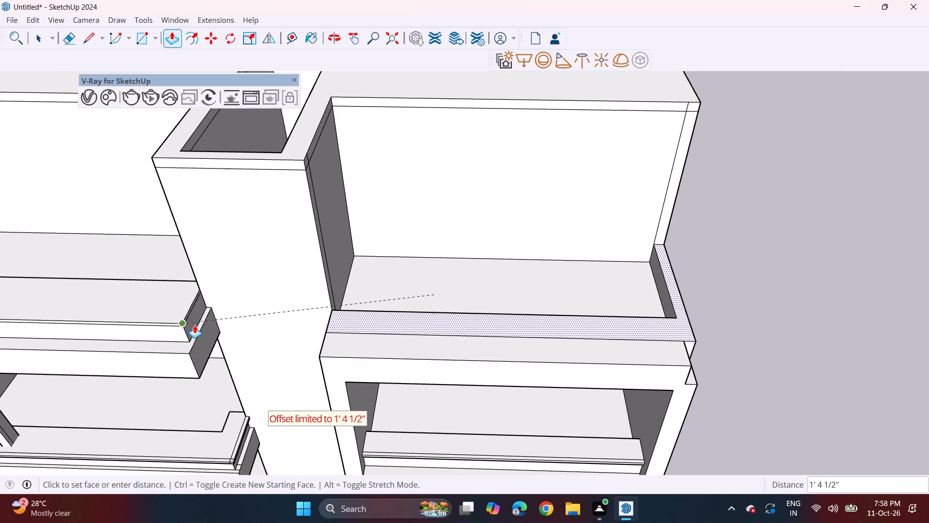
middle_click_drag(199, 330, 250, 209)
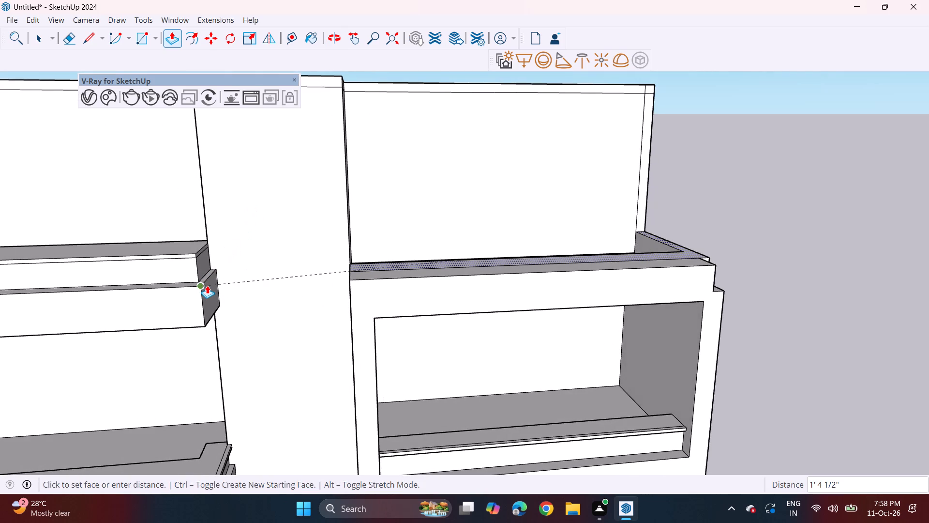
left_click(207, 285)
left_click(381, 267)
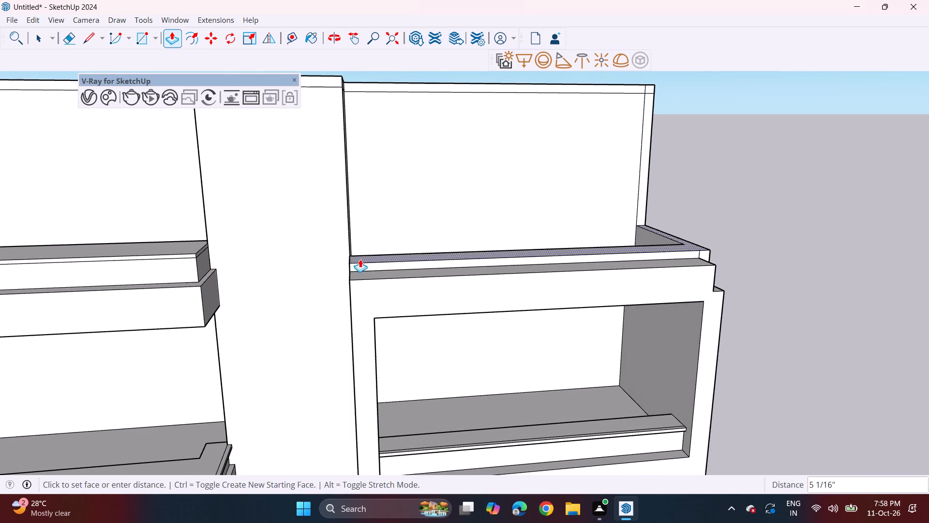
left_click(191, 259)
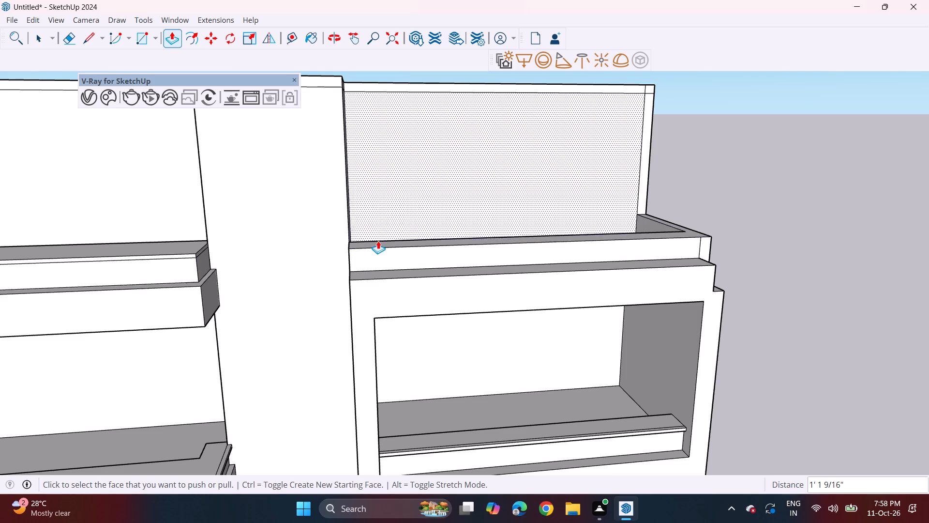
Pull the top of the L-shaped parapet up 2 3/16" as a new separate section, matching the neighbouring parapet's lip.
left_click(378, 243)
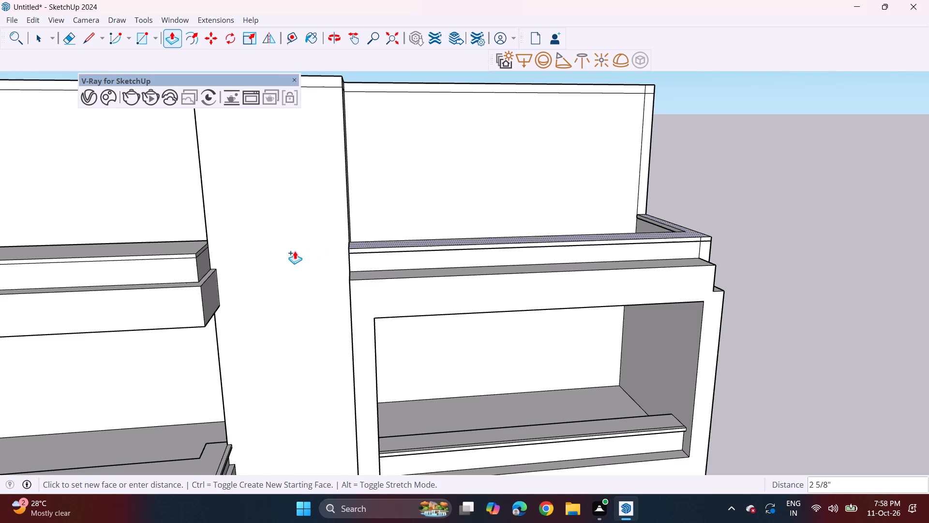
left_click(197, 253)
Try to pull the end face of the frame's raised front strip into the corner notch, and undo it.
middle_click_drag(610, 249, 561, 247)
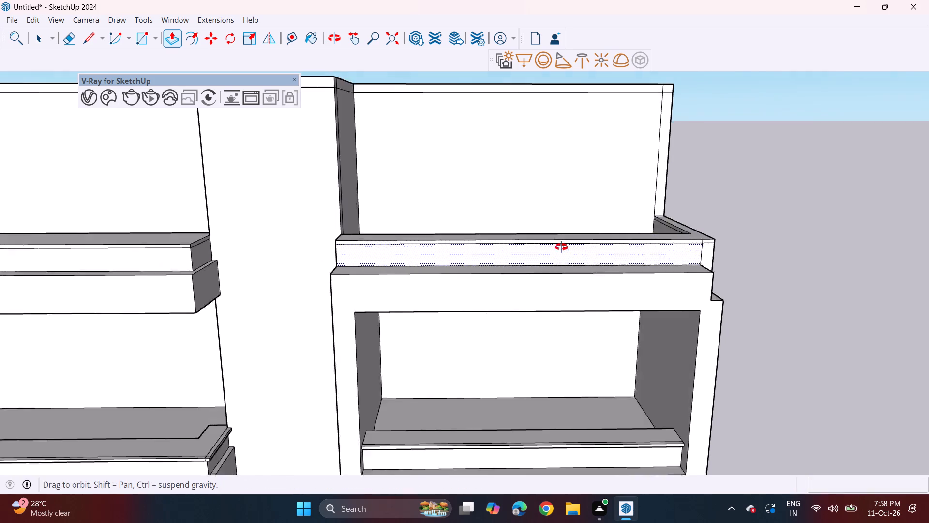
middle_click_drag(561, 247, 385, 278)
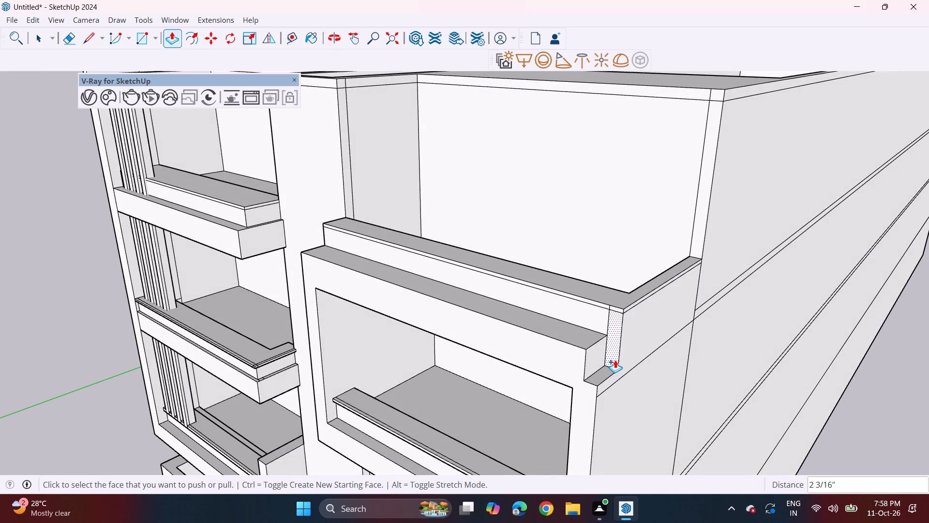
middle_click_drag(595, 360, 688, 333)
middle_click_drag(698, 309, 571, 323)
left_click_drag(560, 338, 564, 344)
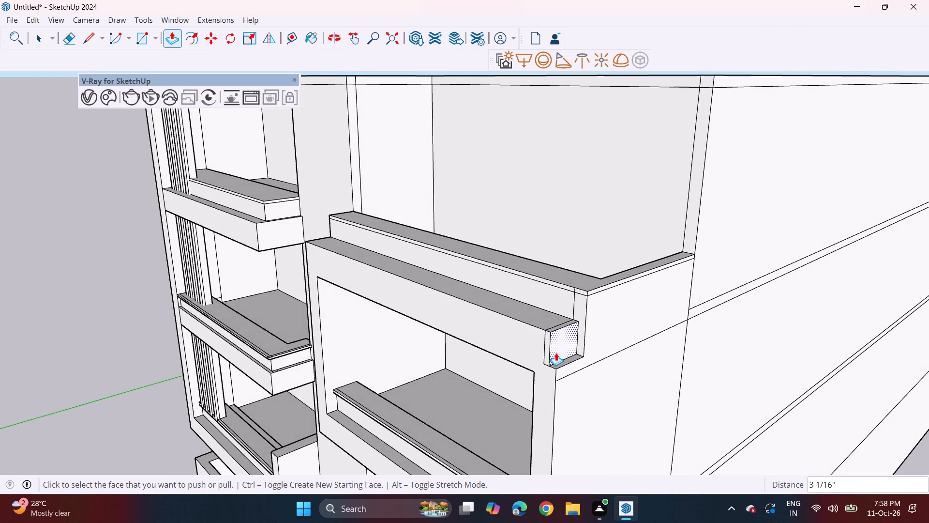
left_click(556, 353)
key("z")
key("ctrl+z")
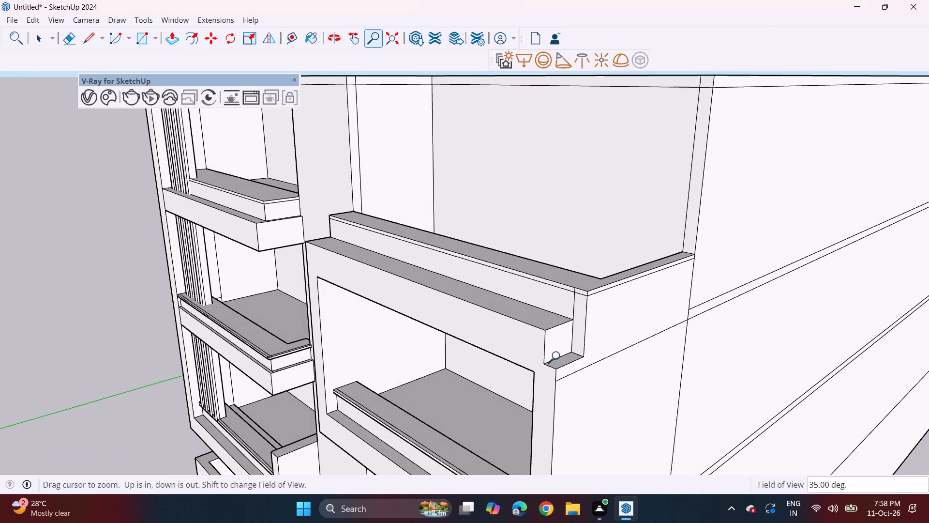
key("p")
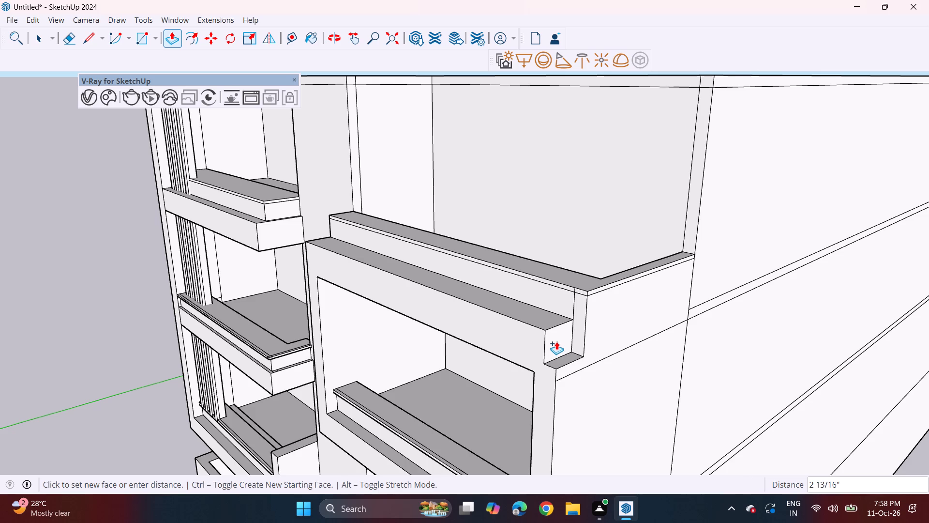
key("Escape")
Pull the end face of the frame's raised front strip about 7 1/4" outward, flush with the frame's outer side.
left_click(562, 342)
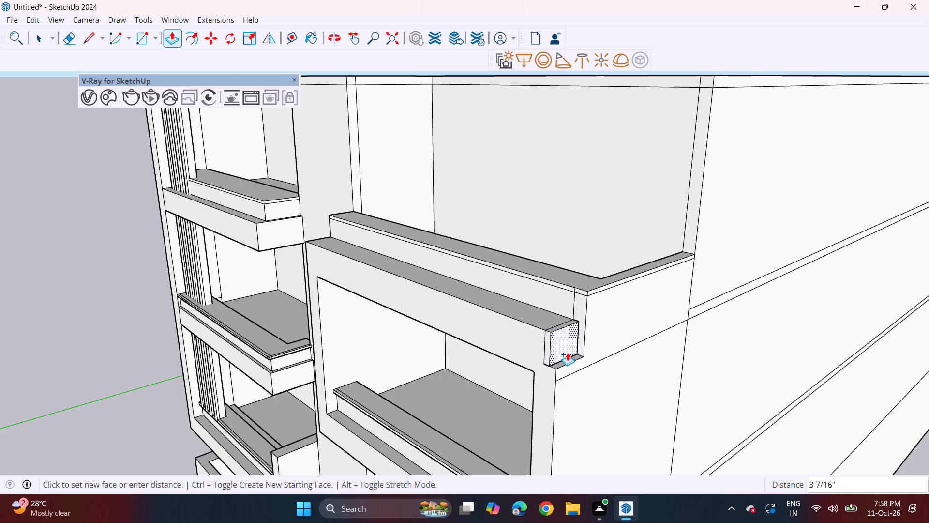
left_click(561, 374)
Erase the seam line on the underside of the upper balcony between the fins and the tower.
middle_click_drag(530, 389, 651, 355)
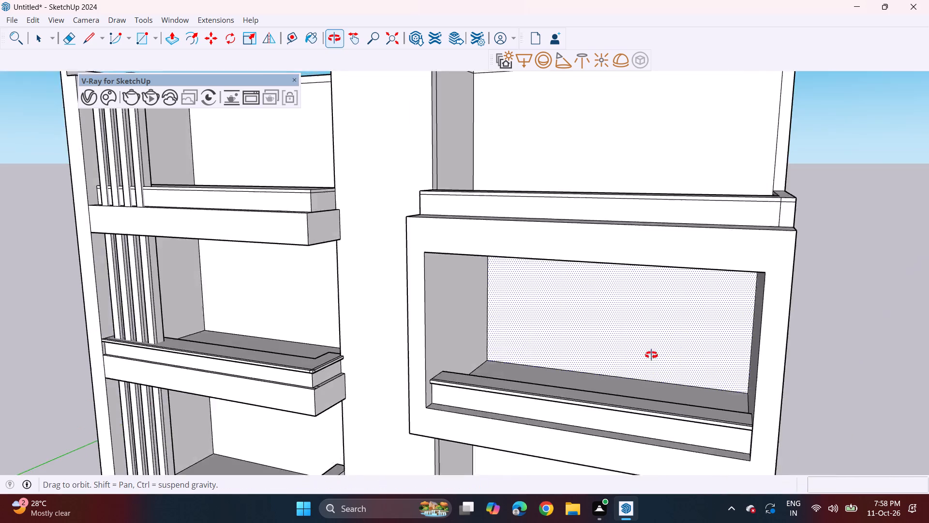
middle_click_drag(651, 355, 676, 350)
scroll(662, 311, "down", 4)
middle_click_drag(597, 335, 643, 312)
scroll(637, 307, "down", 2)
middle_click_drag(615, 327, 625, 308)
middle_click_drag(620, 324, 593, 187, "shift")
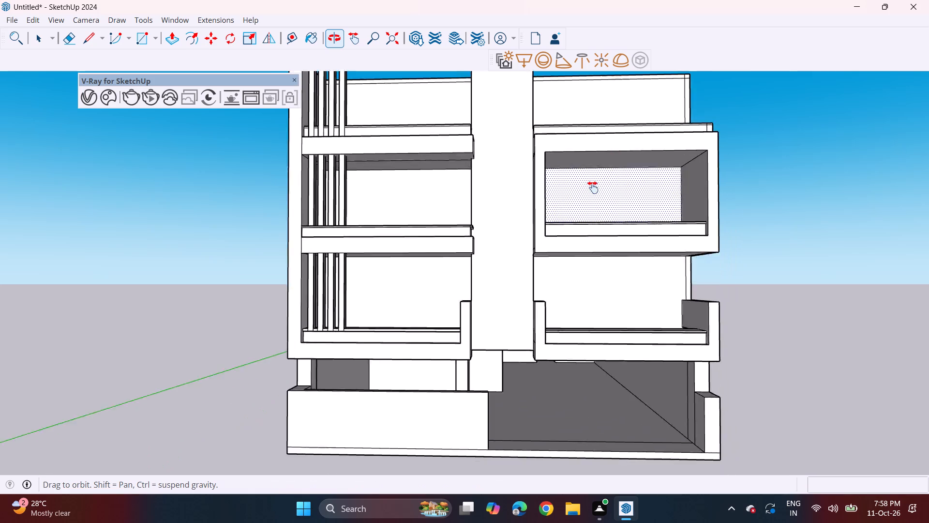
middle_click_drag(593, 187, 565, 244, "shift")
scroll(565, 244, "down", 1)
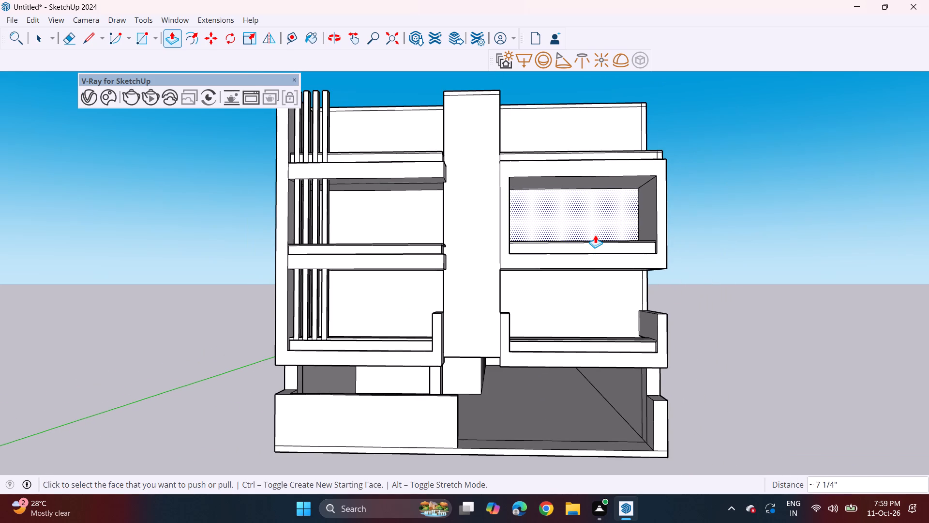
middle_click_drag(397, 221, 396, 178)
scroll(224, 159, "up", 2)
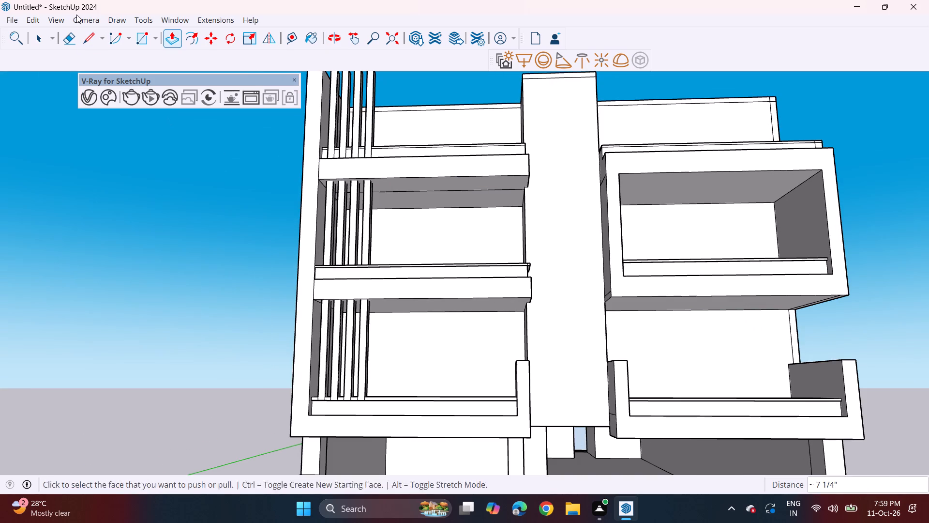
left_click(67, 38)
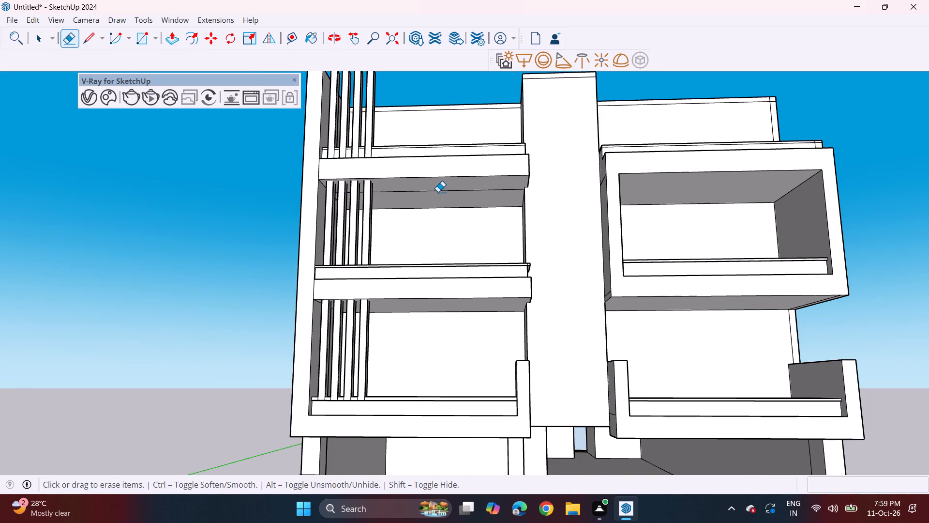
left_click(438, 192)
Pull the front face of the thin parapet lip above the projecting frame outward 2 5/8".
scroll(568, 342, "down", 2)
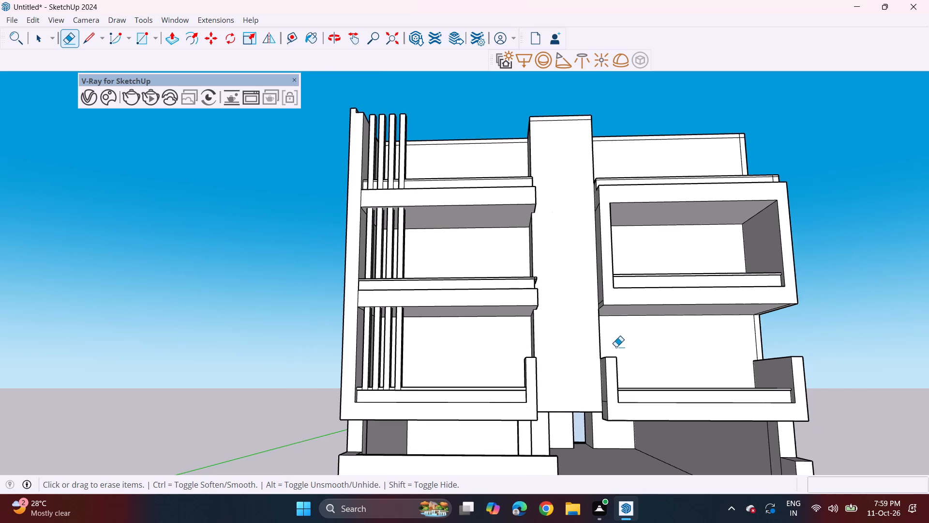
middle_click_drag(618, 344, 495, 360, "shift")
right_click(488, 360)
middle_click_drag(488, 360, 496, 404)
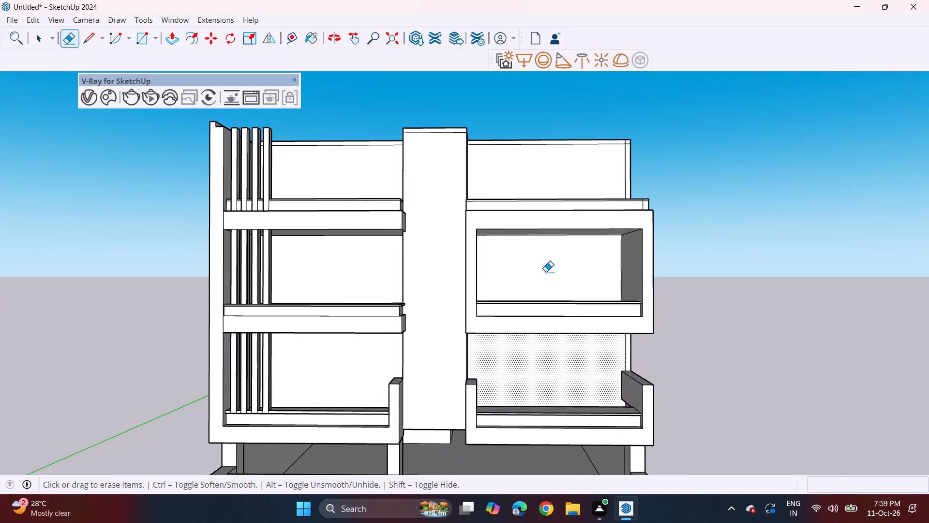
middle_click_drag(549, 269, 465, 390)
scroll(568, 274, "up", 2)
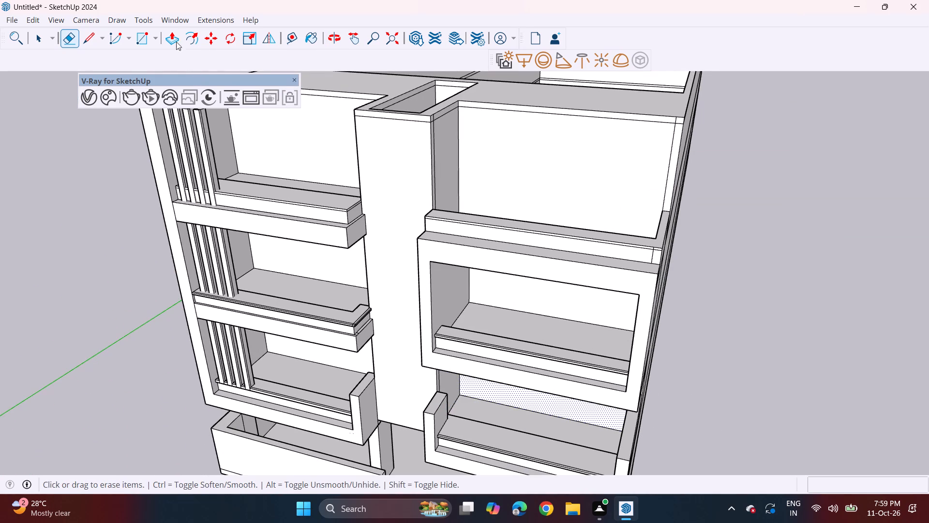
left_click(172, 39)
scroll(449, 245, "up", 4)
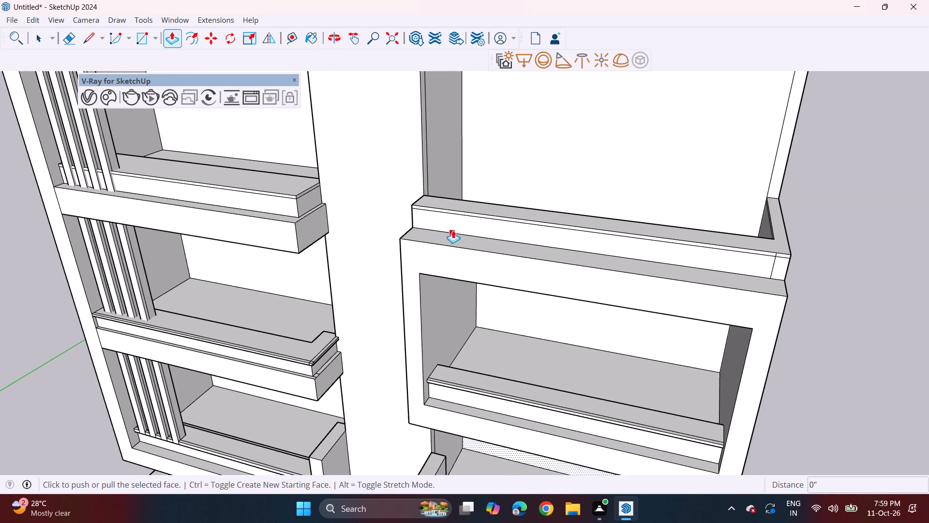
middle_click_drag(453, 230, 345, 220)
scroll(435, 203, "up", 2)
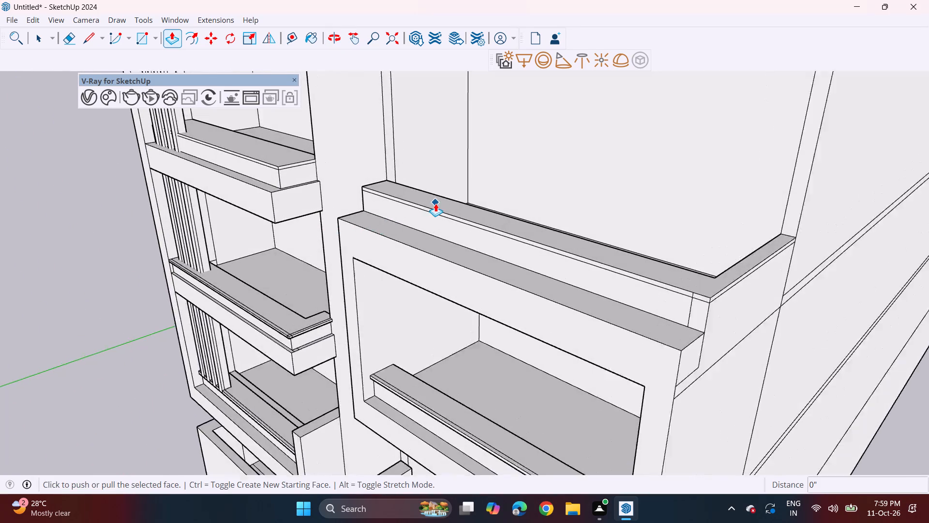
scroll(435, 203, "up", 3)
key("Escape")
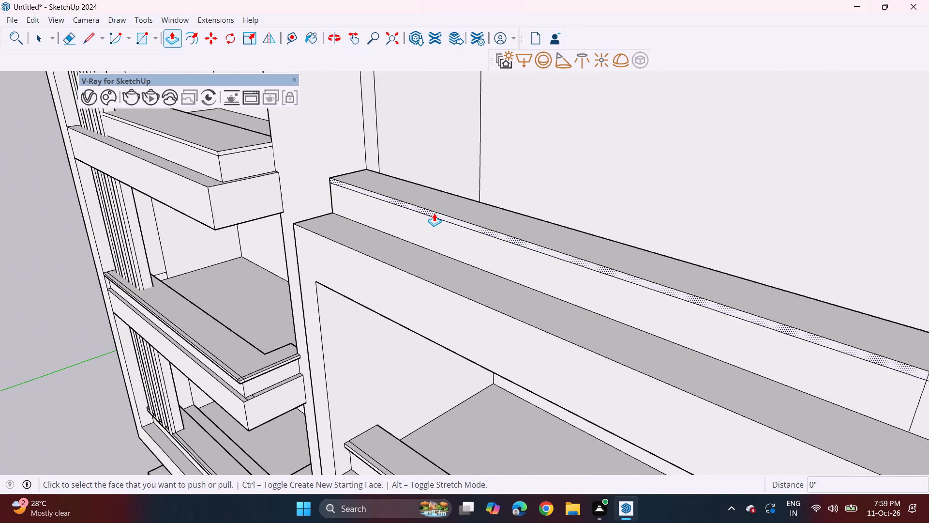
left_click(434, 213)
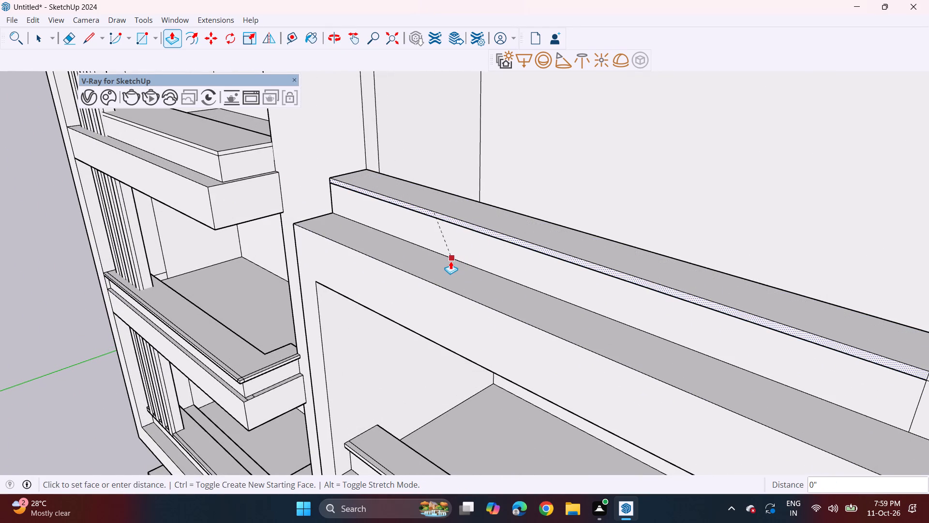
middle_click_drag(465, 254, 823, 270)
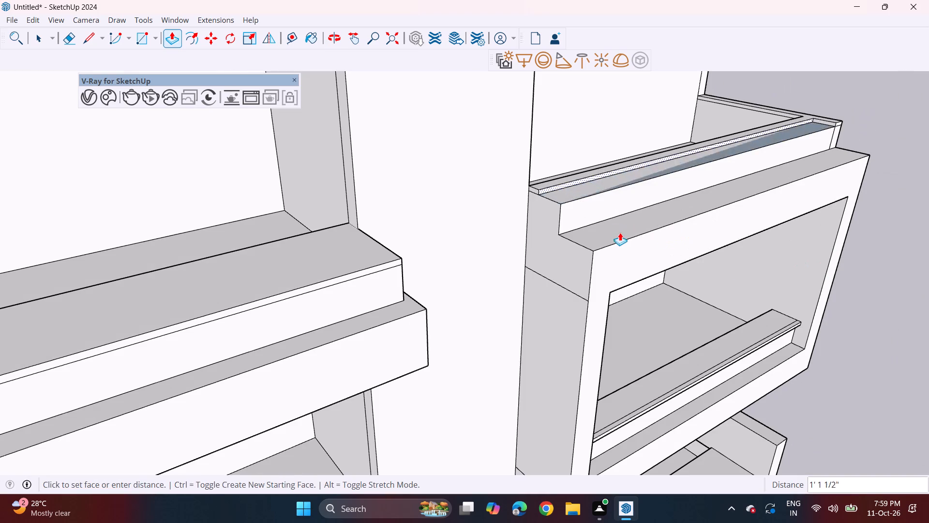
scroll(605, 212, "up", 7)
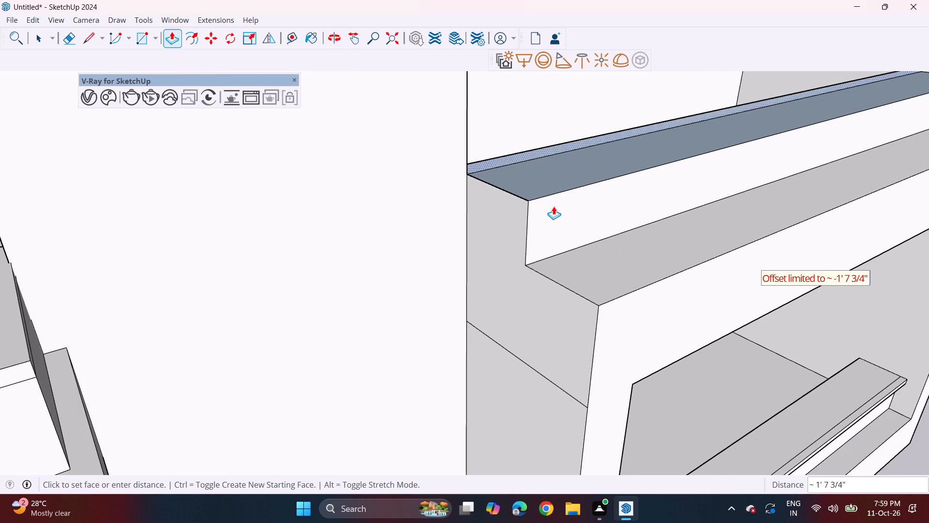
key("Escape")
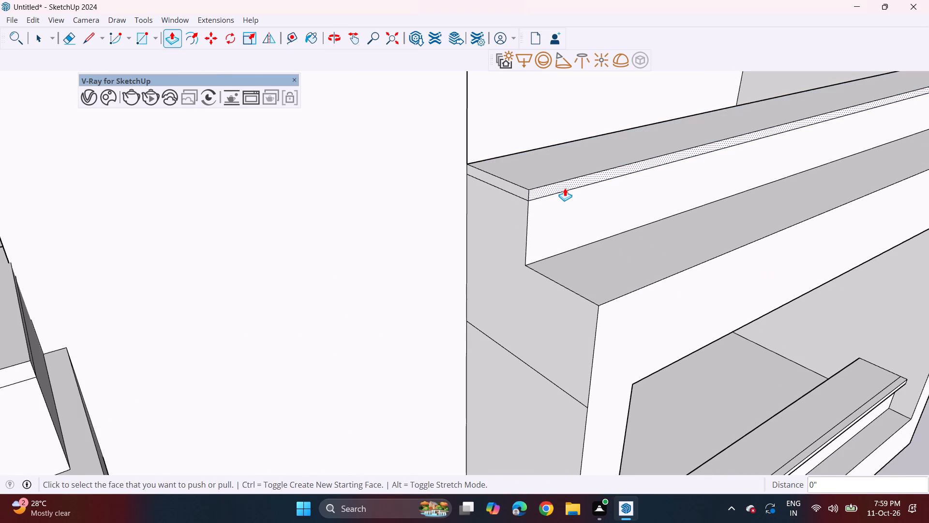
left_click(565, 188)
left_click(569, 204)
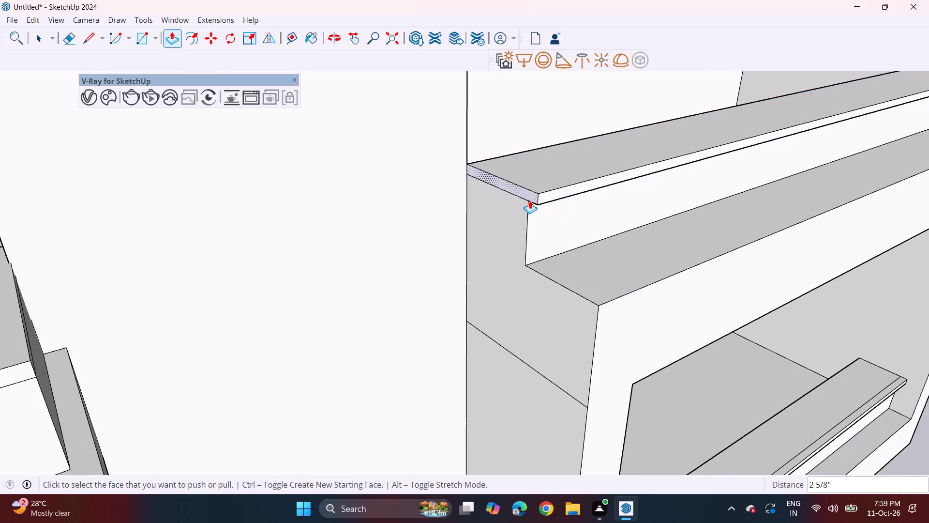
Pull the upper balcony's parapet lip out by the same 2 5/8" on its front face and its end face beside the tower.
double_click(6, 372)
middle_click_drag(67, 363, 25, 369)
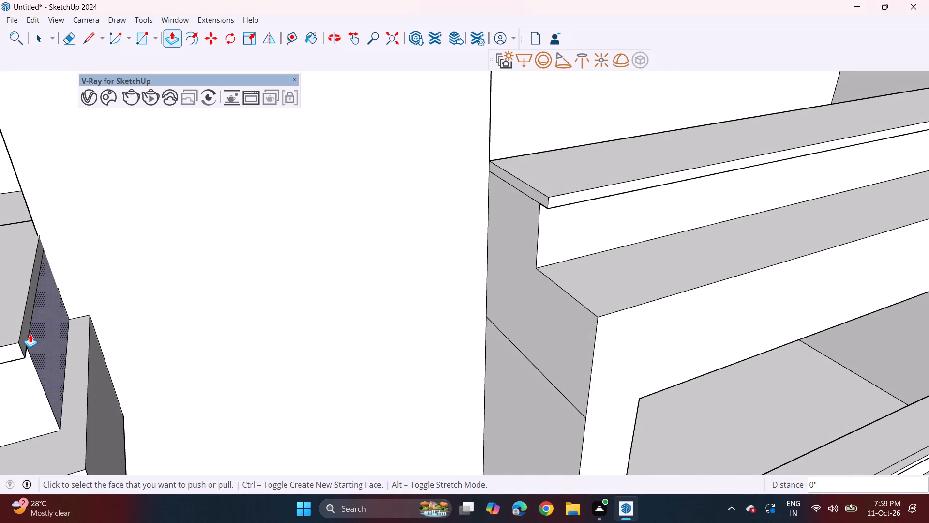
double_click(20, 340)
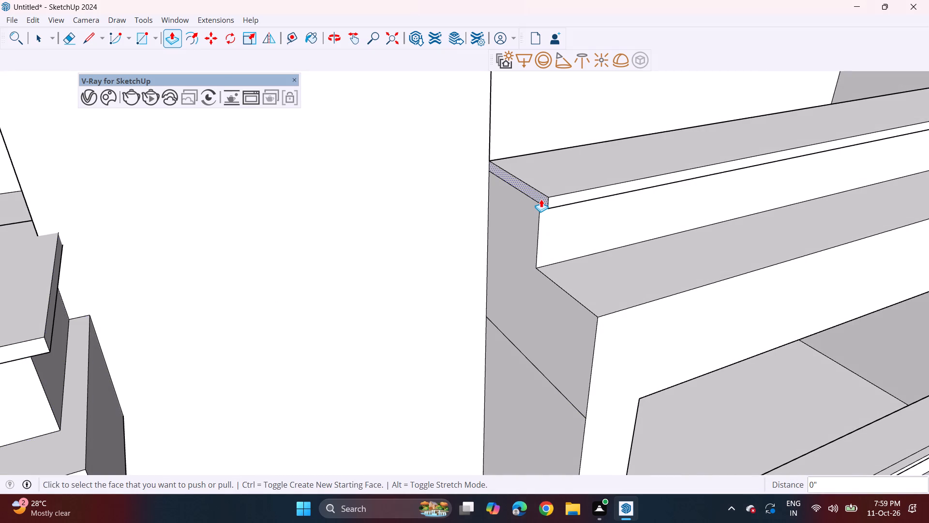
Pull the tower-side end of the frame's parapet lip and the frame's upper side face out by the same 2 5/8".
double_click(541, 199)
double_click(534, 284)
Extend the outer end of the overhanging lip above the frame about 4 5/8" to cover the parapet's outer front corner.
middle_click_drag(598, 314, 527, 238)
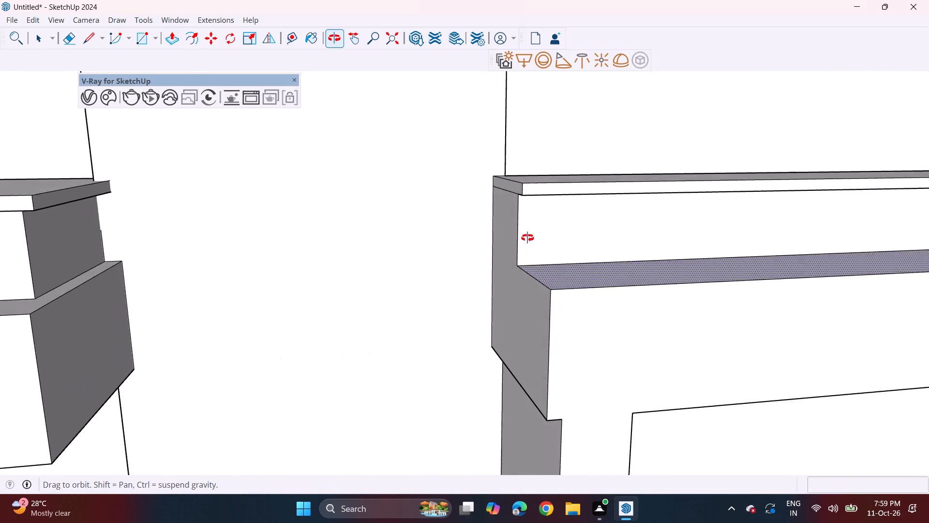
middle_click_drag(527, 238, 527, 230)
scroll(528, 230, "down", 15)
middle_click_drag(552, 375, 534, 334)
middle_click_drag(575, 415, 527, 338, "shift")
scroll(392, 350, "up", 2)
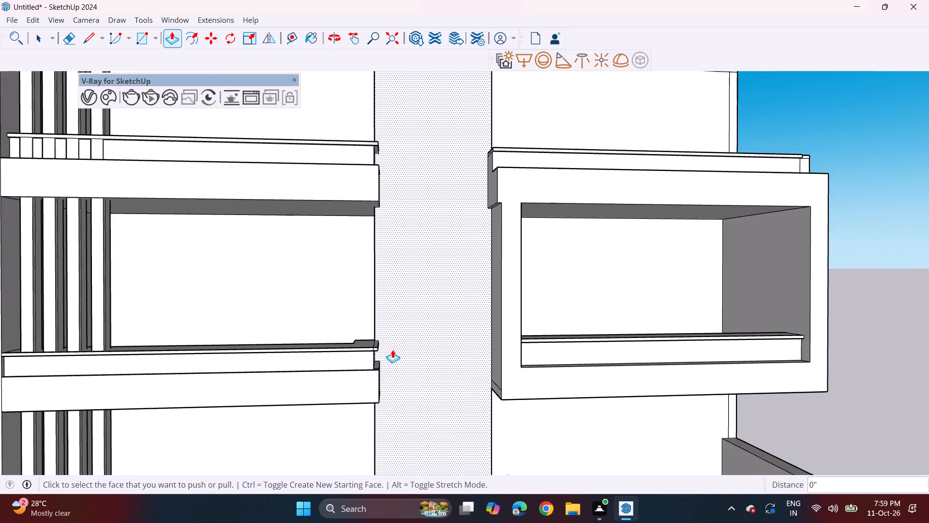
middle_click_drag(503, 343, 464, 326)
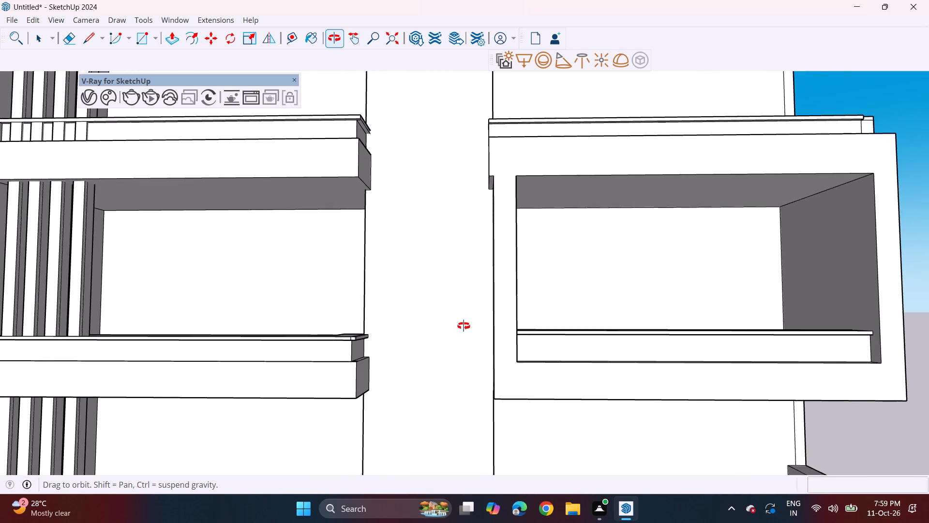
middle_click_drag(464, 326, 471, 334)
middle_click_drag(599, 388, 477, 442, "shift")
middle_click_drag(521, 417, 512, 439)
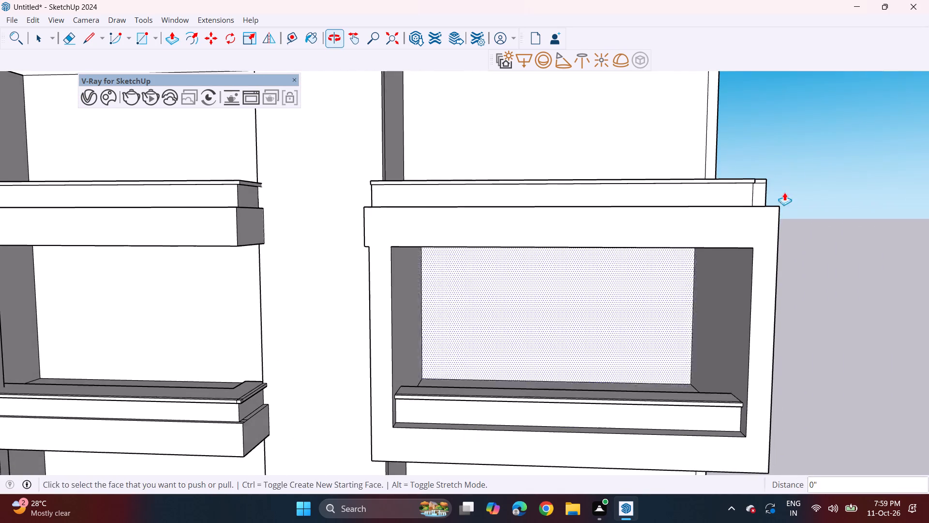
middle_click_drag(798, 151, 611, 341)
middle_click_drag(621, 375, 615, 193)
scroll(622, 237, "up", 1)
middle_click_drag(630, 133, 609, 223)
scroll(599, 215, "up", 2)
double_click(589, 221)
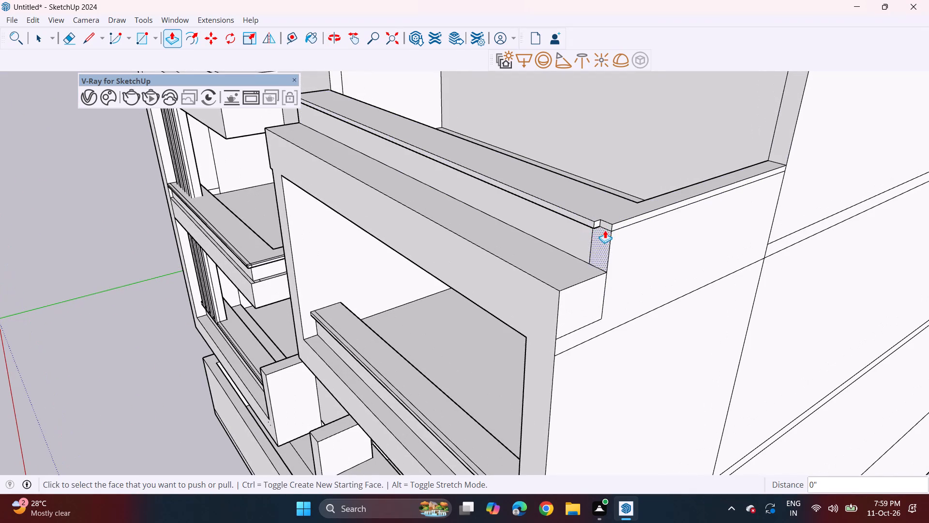
double_click(594, 224)
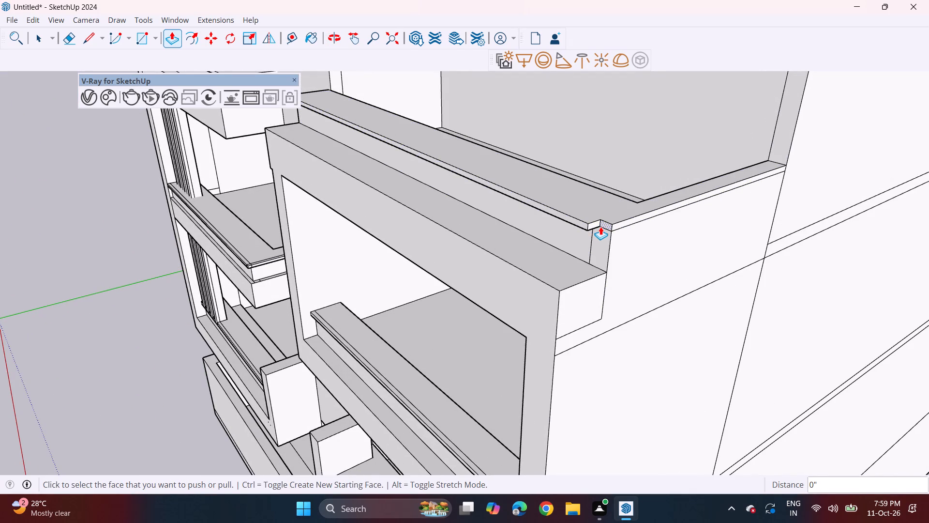
key("ctrl+z")
left_click(596, 224)
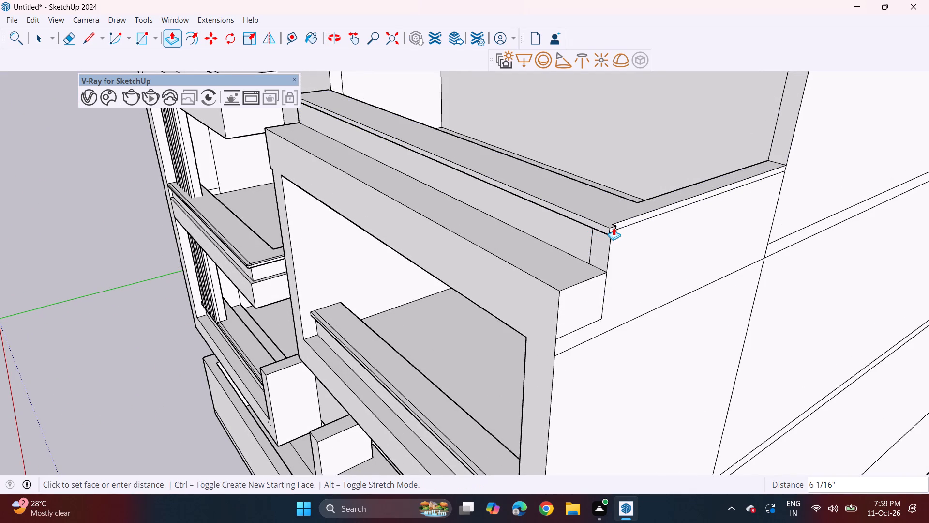
left_click(627, 218)
Examine the overhanging parapet lips, the frame and the balconies across the front facade down to the ground floor.
middle_click_drag(592, 260, 748, 205)
scroll(607, 245, "down", 3)
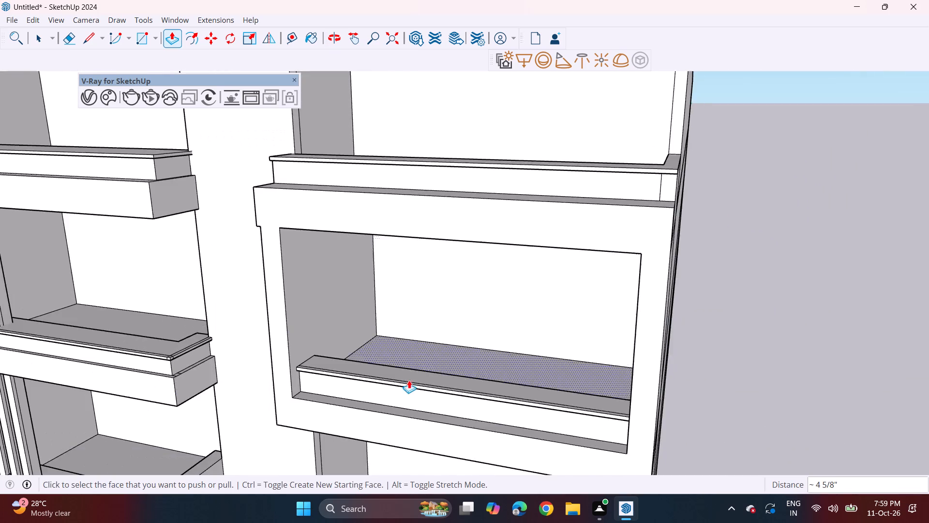
middle_click_drag(388, 374, 461, 334)
scroll(450, 324, "down", 4)
middle_click_drag(415, 350, 509, 341, "shift")
middle_click_drag(496, 327, 506, 298)
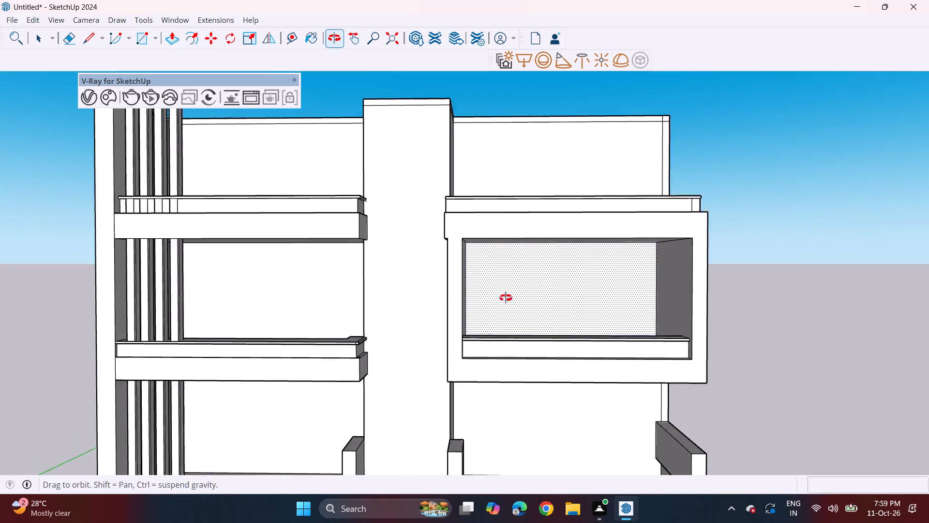
middle_click_drag(506, 298, 509, 292)
middle_click_drag(510, 340, 527, 254, "shift")
scroll(532, 250, "down", 3)
middle_click_drag(534, 286, 545, 242, "shift")
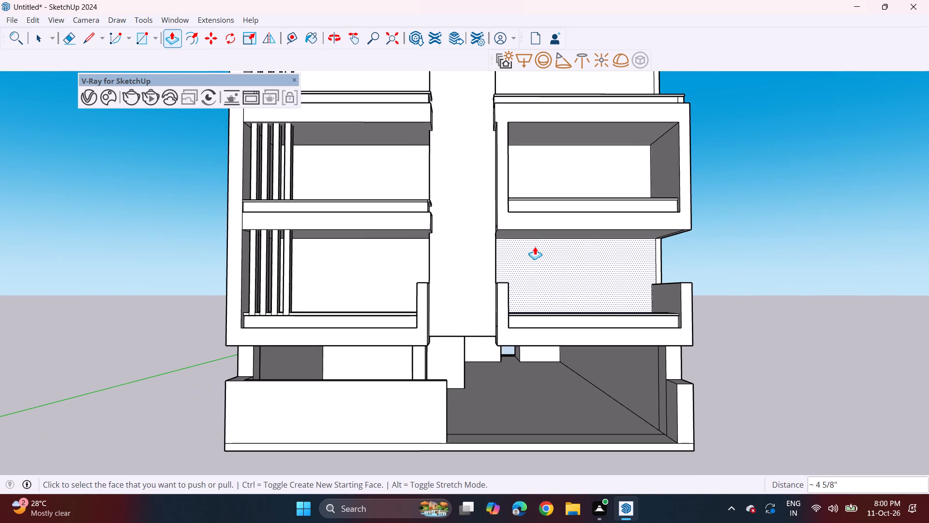
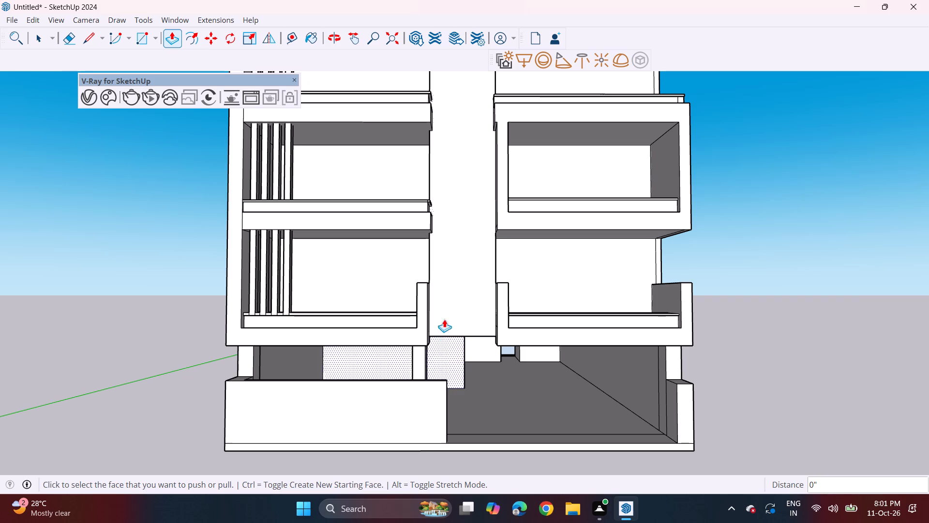
Draw a full-height vertical line just inside the left edge of the central tower's front face, stopping at the horizontal line near its top.
middle_click_drag(437, 263, 432, 339, "shift")
scroll(428, 317, "down", 1)
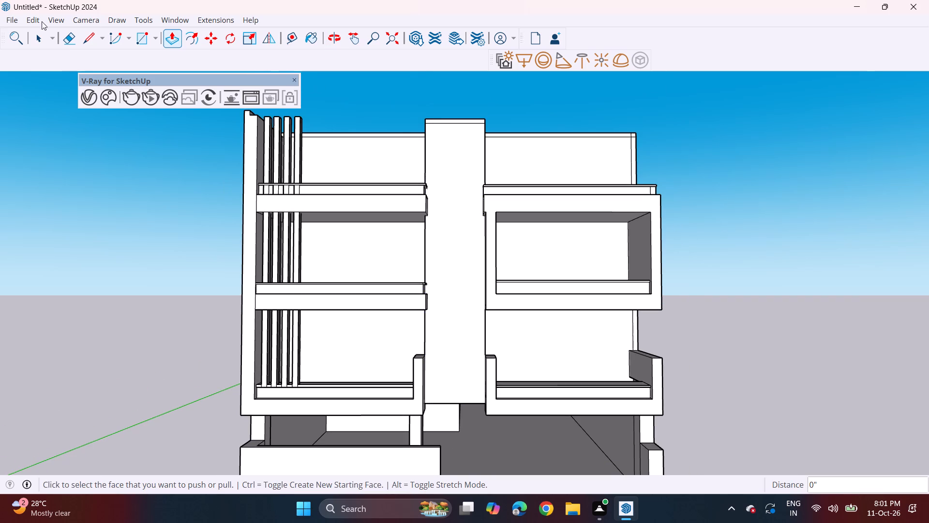
left_click(85, 44)
scroll(436, 126, "up", 1)
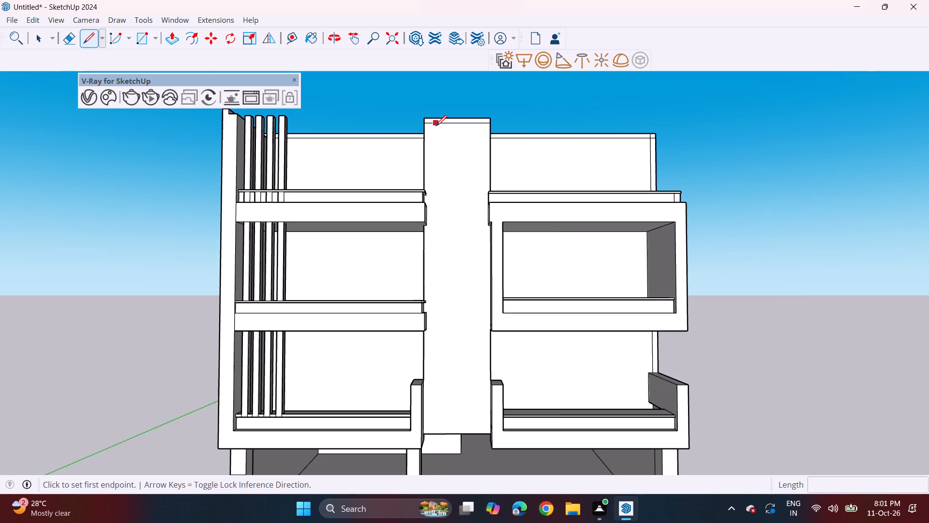
scroll(421, 148, "up", 3)
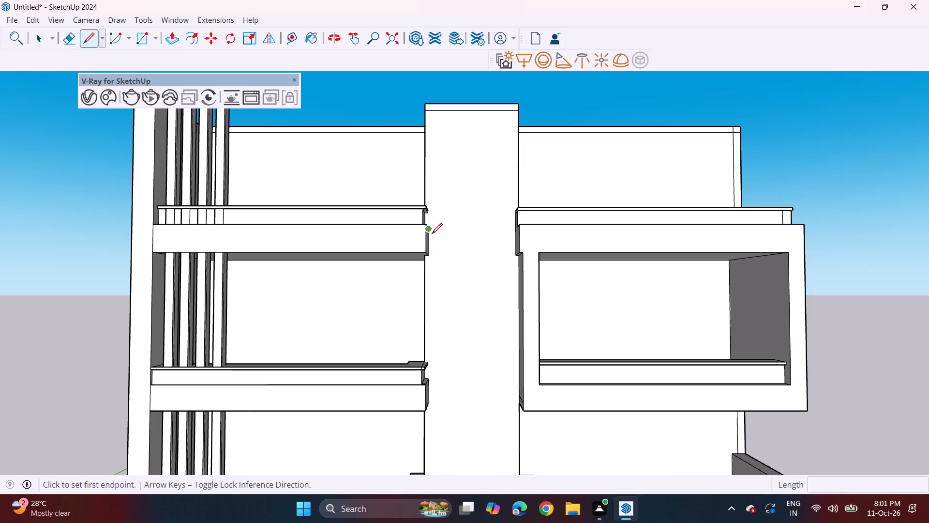
left_click(432, 231)
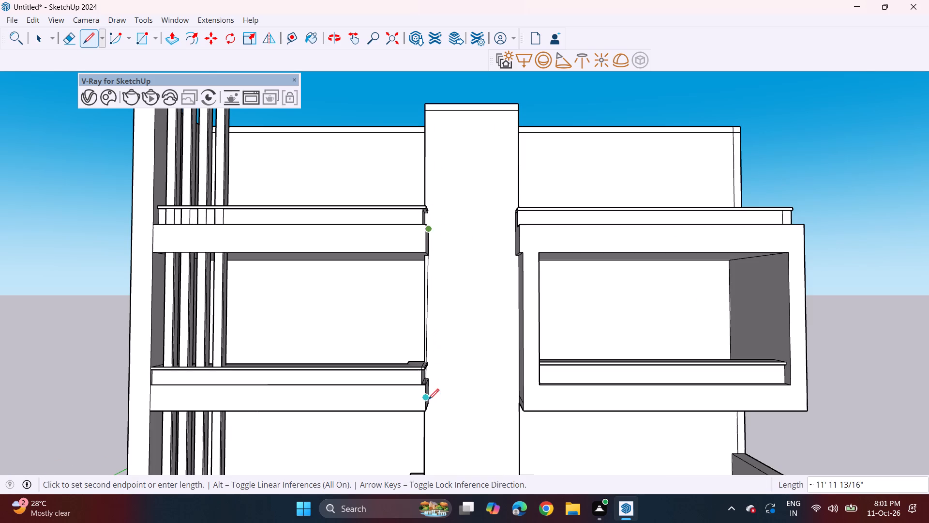
scroll(432, 406, "down", 3)
middle_click_drag(434, 413, 385, 245, "shift")
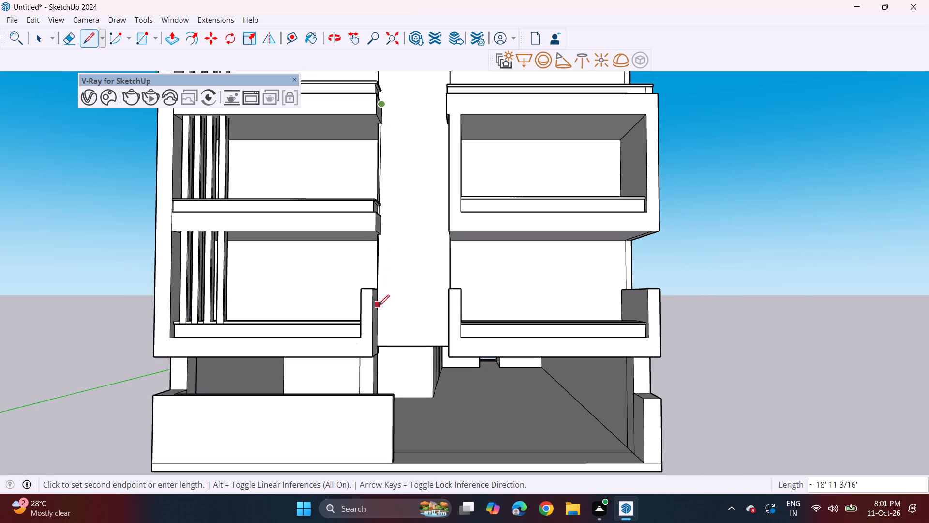
left_click(385, 347)
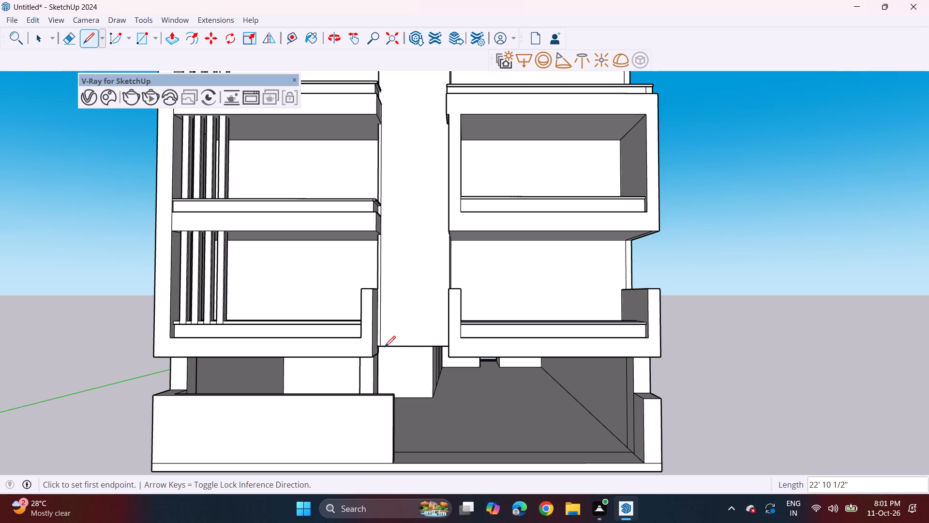
middle_click_drag(394, 141, 402, 313, "shift")
scroll(392, 245, "up", 2)
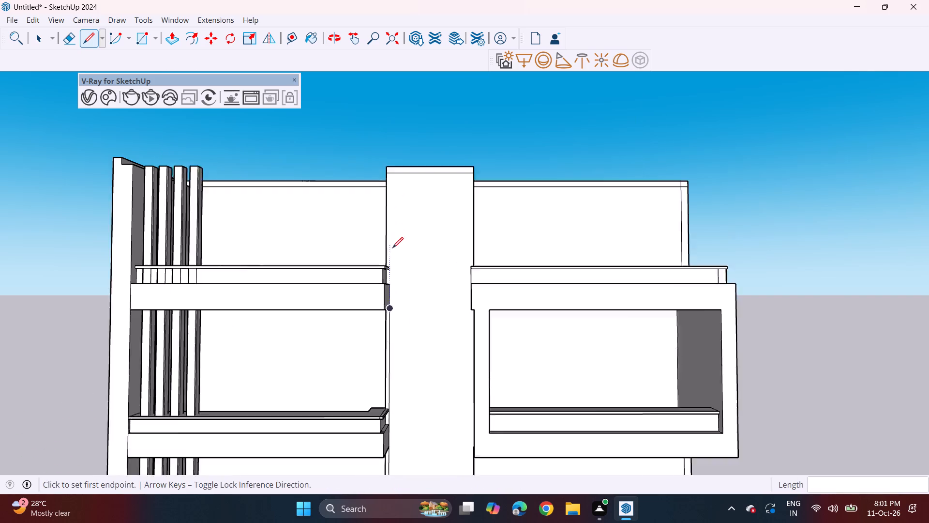
scroll(392, 248, "up", 1)
left_click(390, 317)
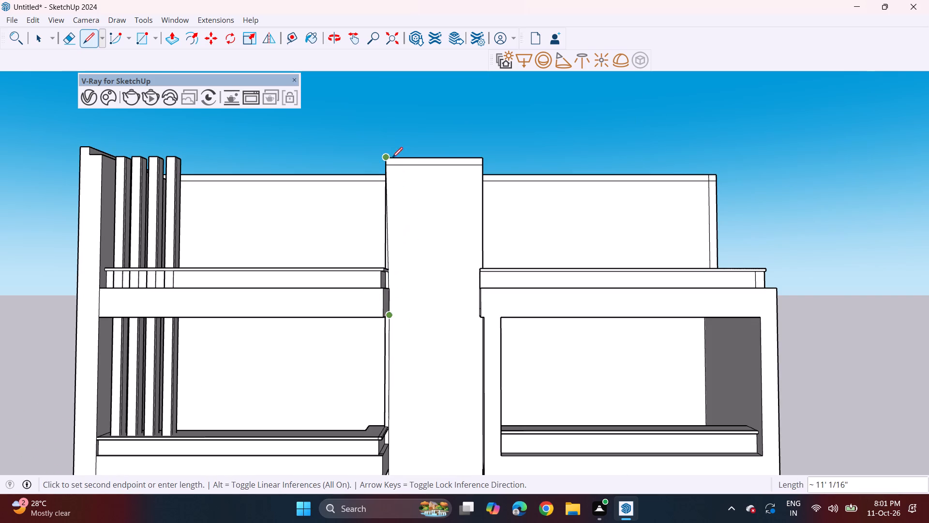
left_click(394, 165)
Draw a matching vertical line inside the tower face's right edge, with a 7' 3 3/4" upper segment and a 24' 2 1/4" lower segment.
middle_click_drag(477, 201, 519, 270)
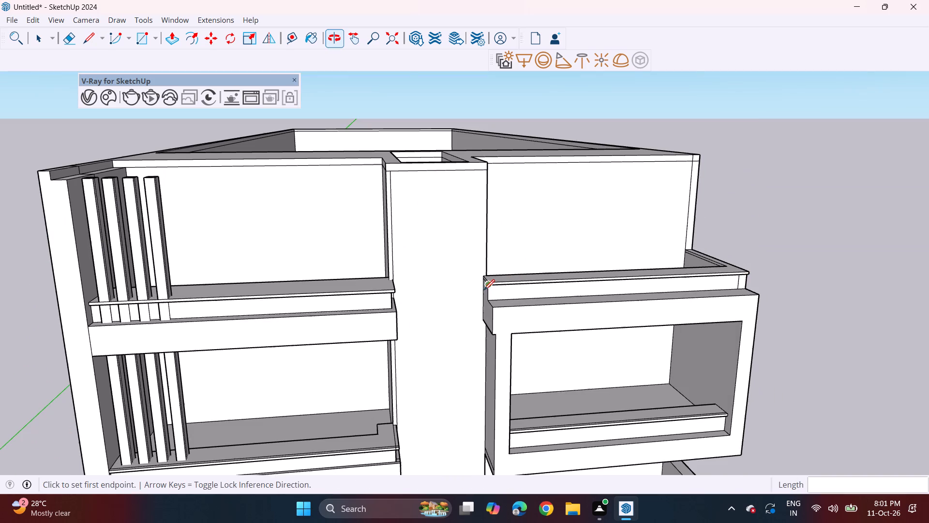
left_click(482, 280)
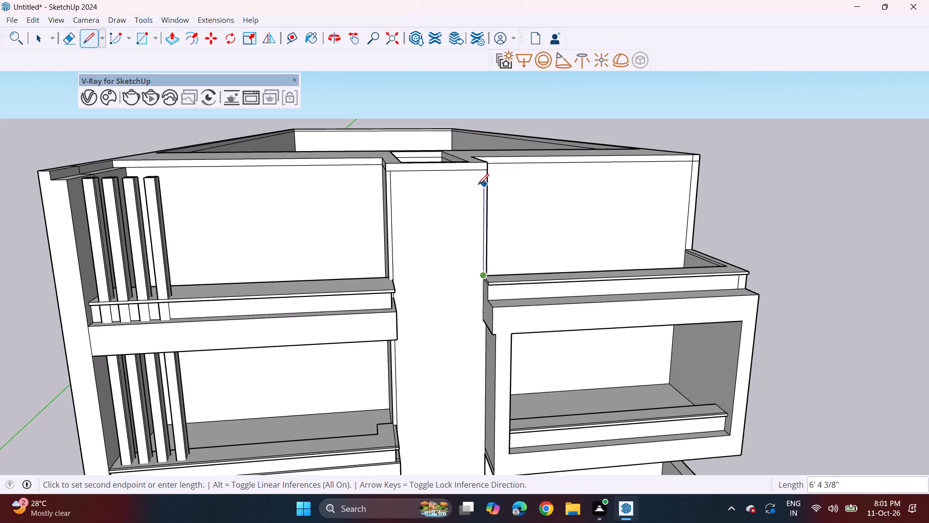
left_click(481, 172)
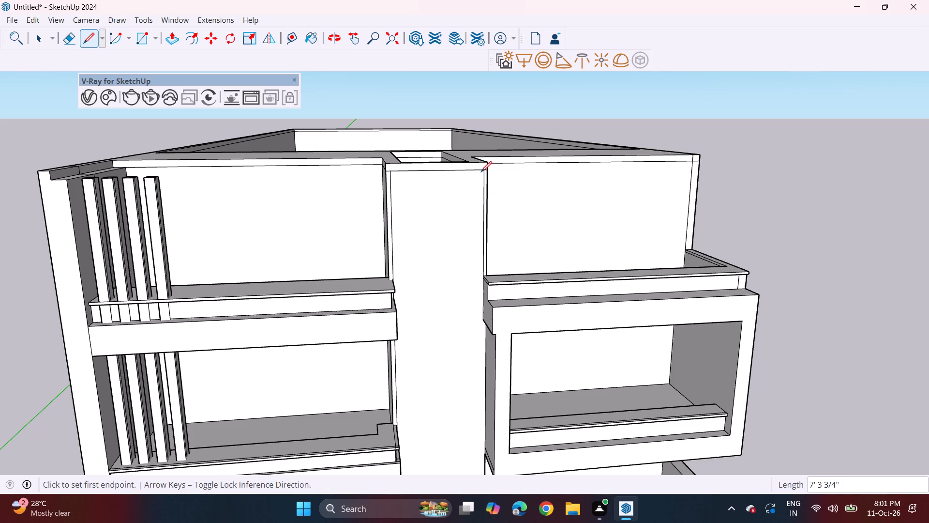
left_click(481, 277)
middle_click_drag(451, 392, 454, 279)
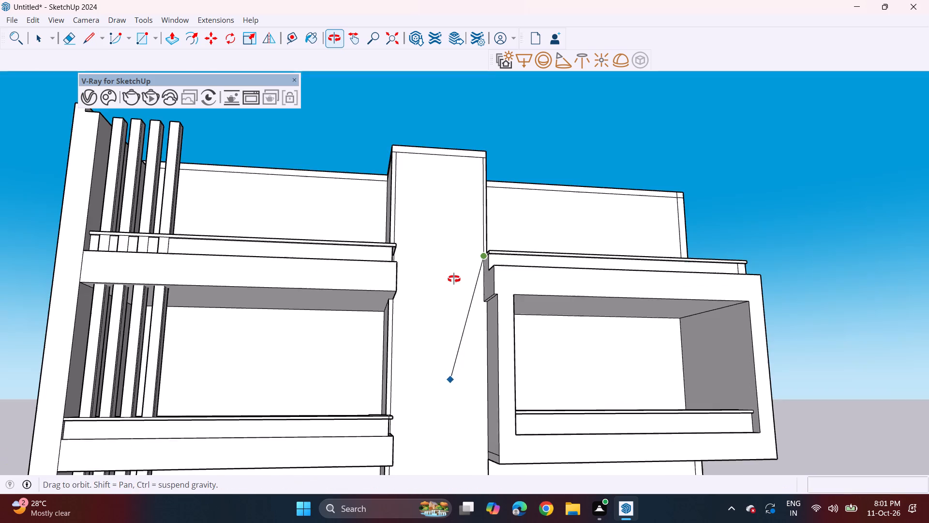
middle_click_drag(454, 279, 454, 277)
middle_click_drag(463, 326, 447, 128, "shift")
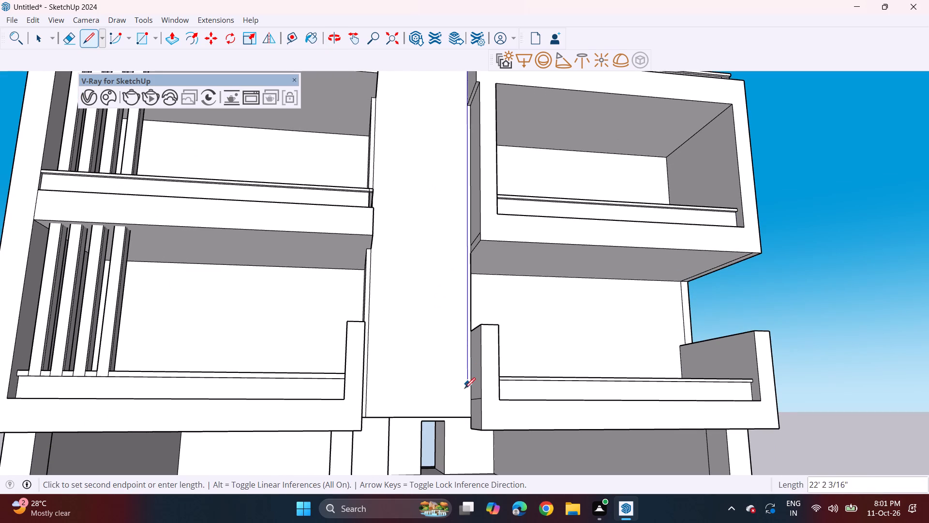
scroll(466, 415, "up", 8)
left_click(465, 416)
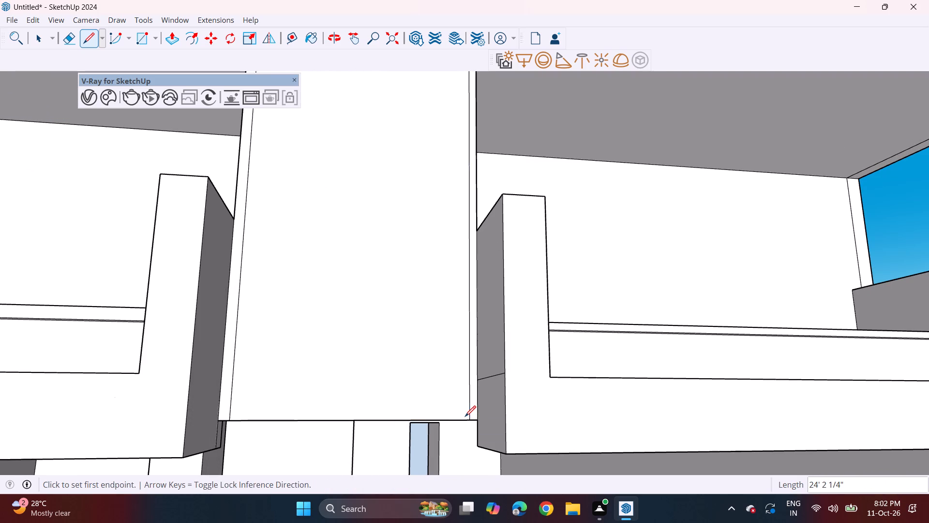
Delete the horizontal line near the top of the central tower's front face, including the short end pieces outside both vertical lines.
middle_click_drag(460, 360, 434, 401)
scroll(394, 327, "down", 11)
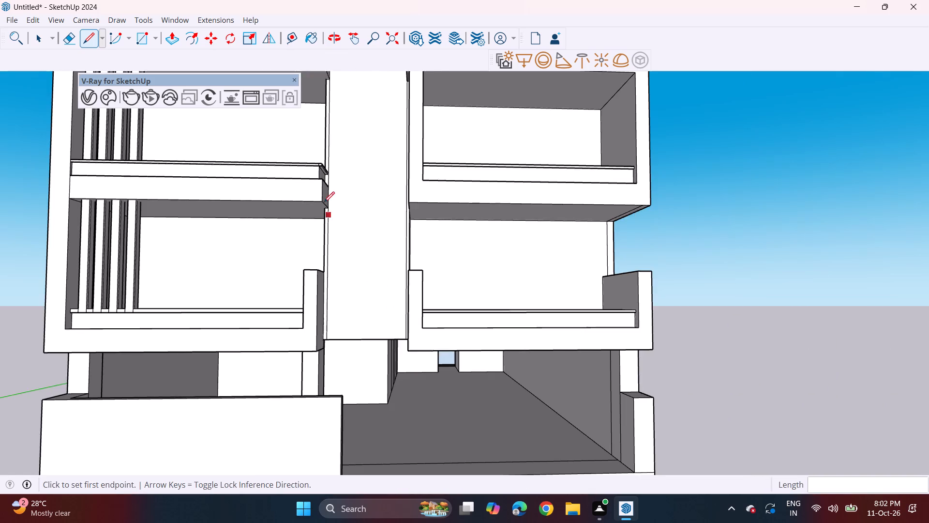
middle_click_drag(324, 203, 325, 288, "shift")
scroll(319, 278, "down", 2)
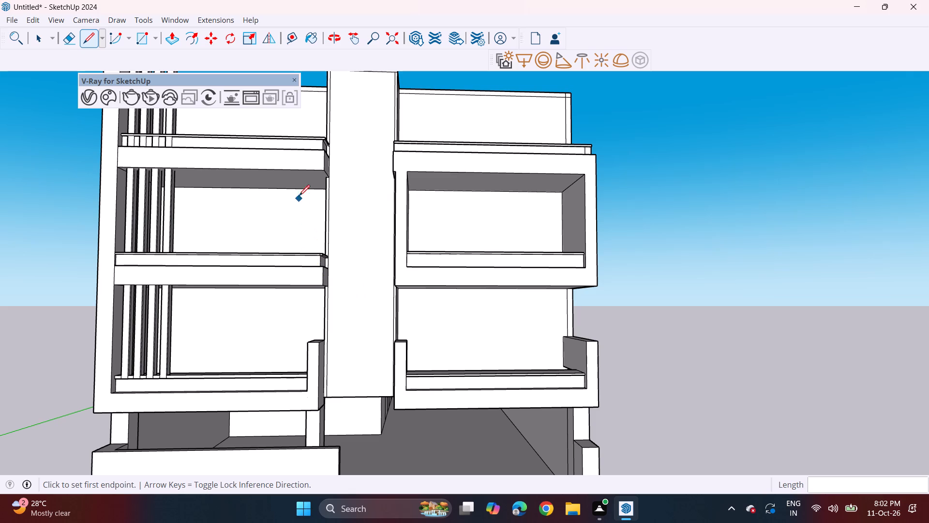
left_click(147, 40)
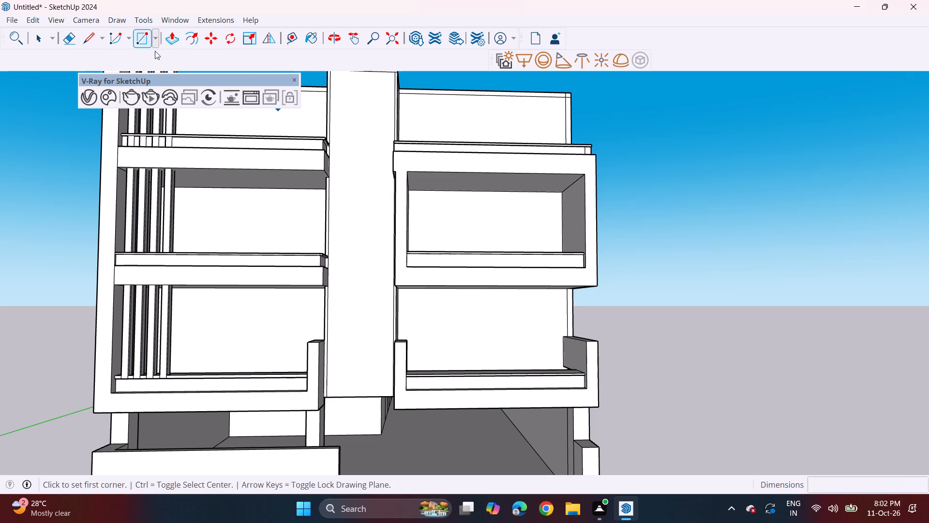
middle_click_drag(334, 119, 334, 177, "shift")
scroll(337, 143, "up", 3)
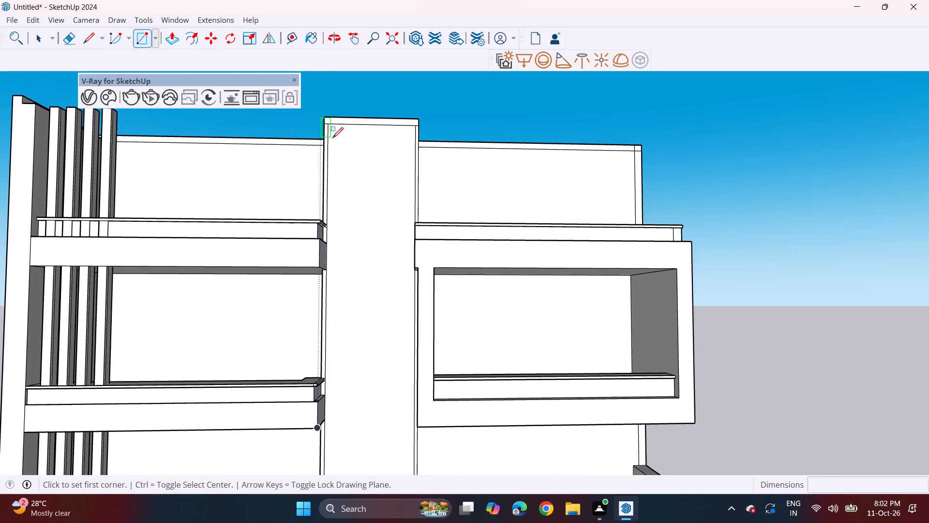
scroll(332, 138, "up", 3)
middle_click_drag(334, 119, 335, 136)
scroll(346, 122, "up", 3)
key("space")
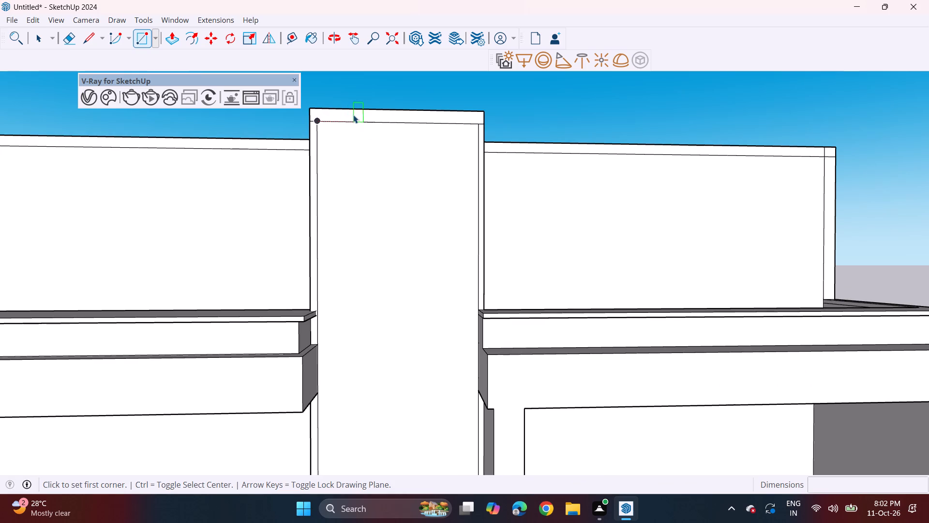
left_click(355, 122)
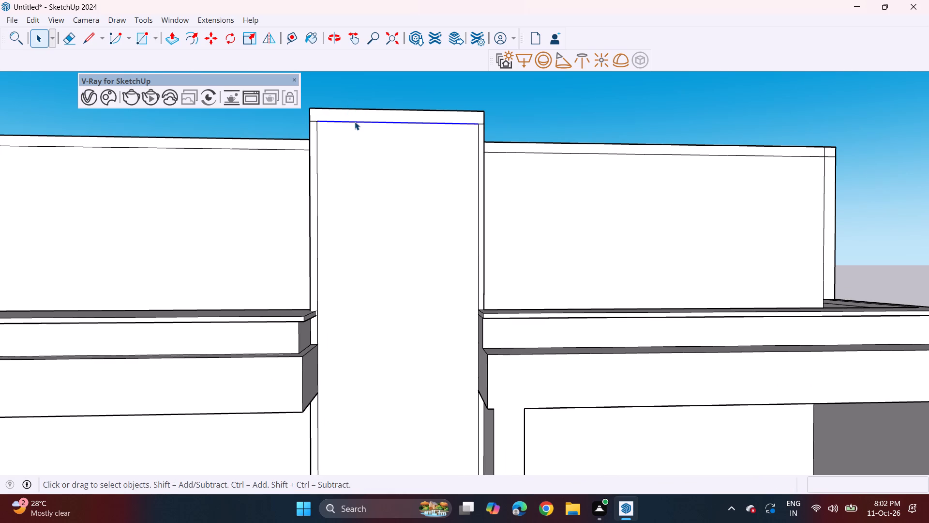
key("Delete")
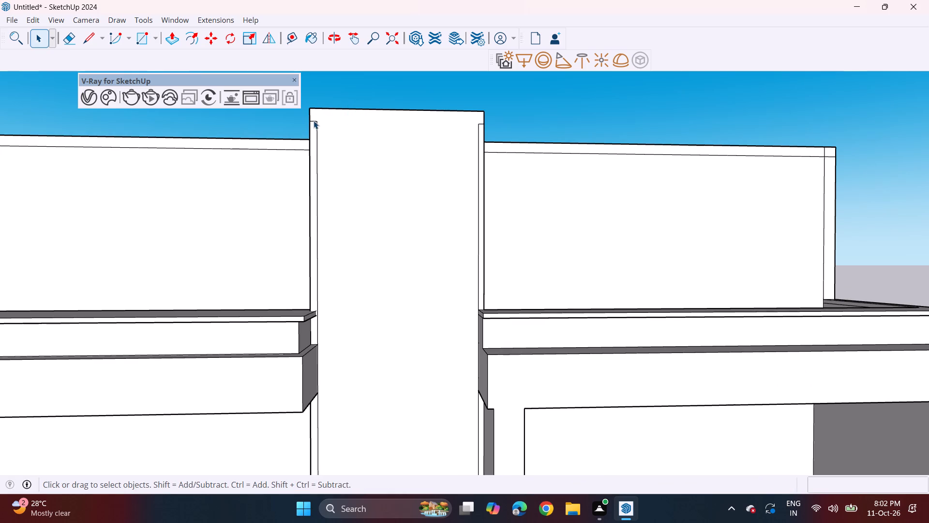
left_click(314, 121)
key("Delete")
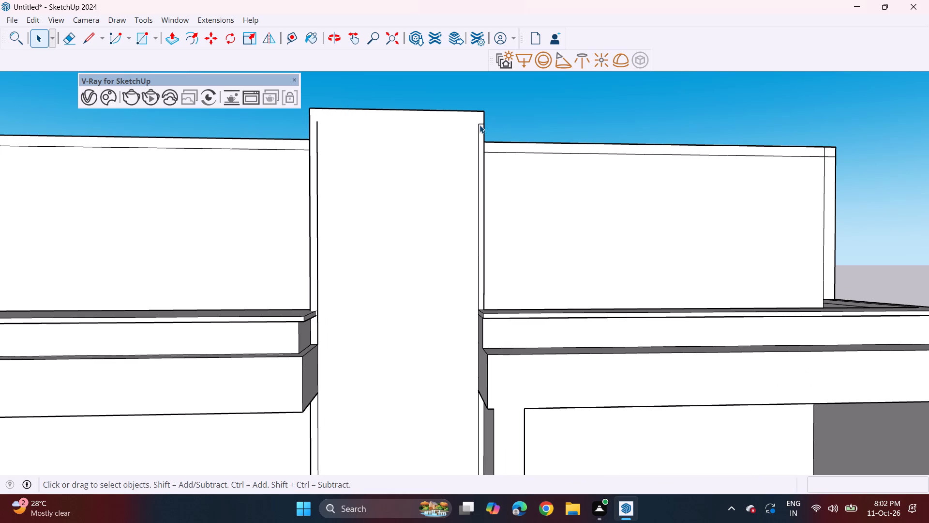
left_click(480, 123)
key("Delete")
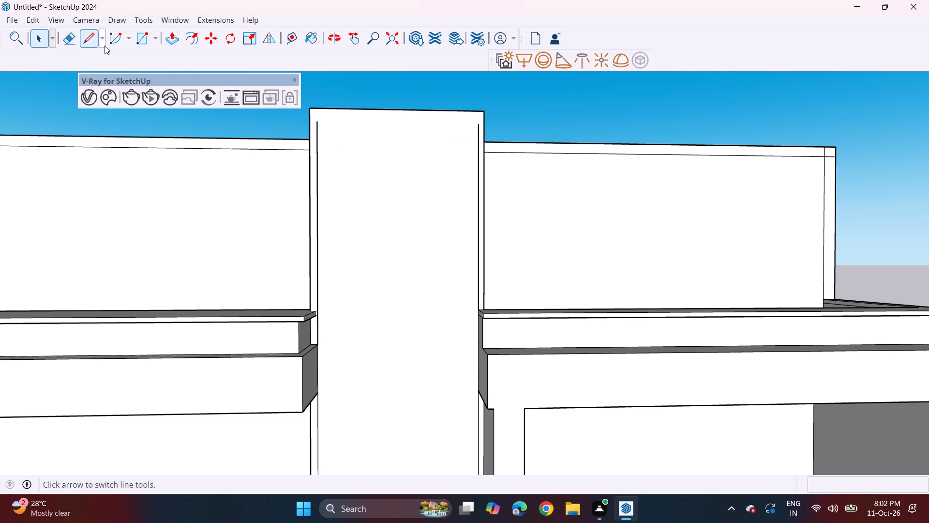
Extend both vertical lines 6" up to the top edge of the central tower's front face.
left_click(90, 37)
left_click(316, 121)
left_click(318, 109)
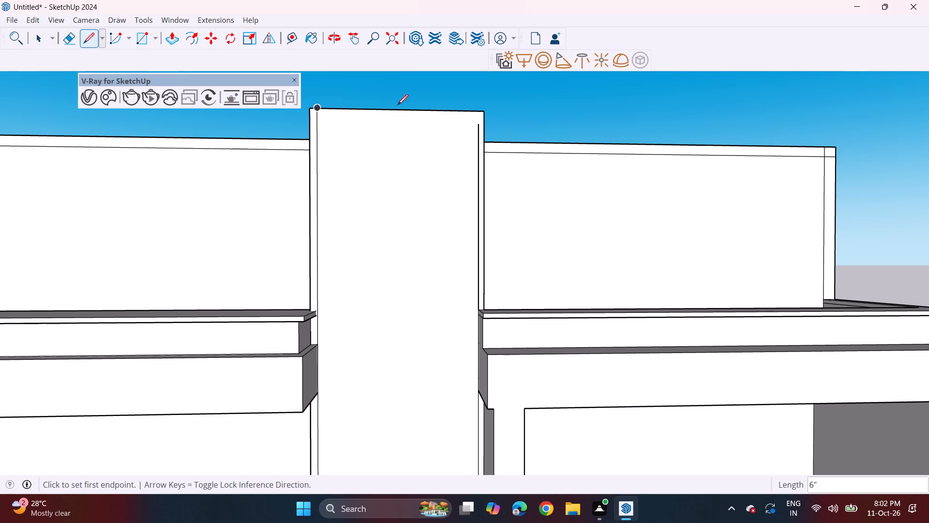
left_click(480, 123)
left_click(479, 116)
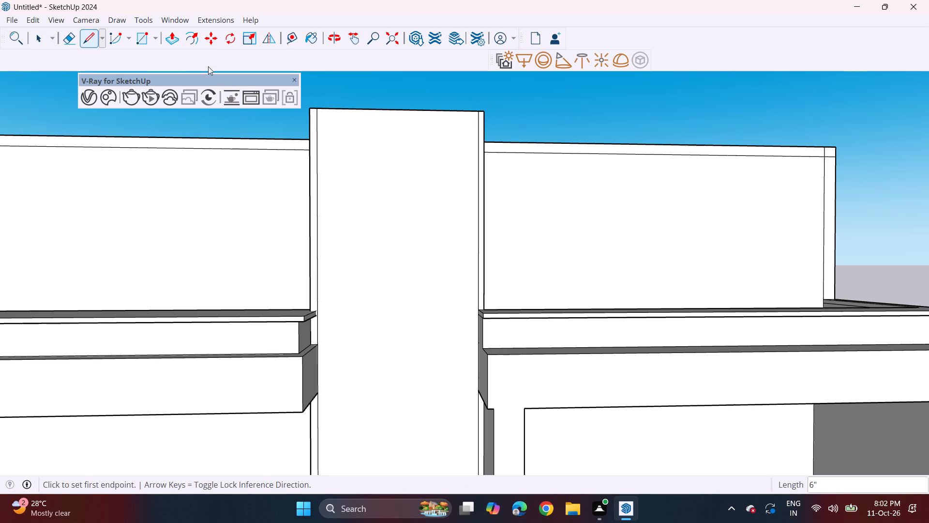
Draw a narrow strip rectangle about 3 7/16" wide and 32' high along the tower's left vertical line, from top edge to bottom edge.
left_click(149, 37)
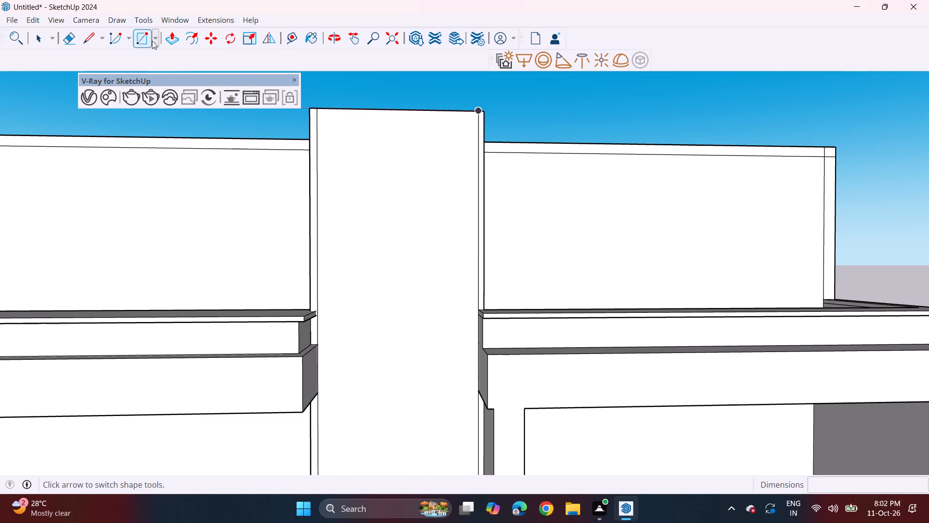
left_click_drag(143, 39, 148, 42)
left_click(315, 112)
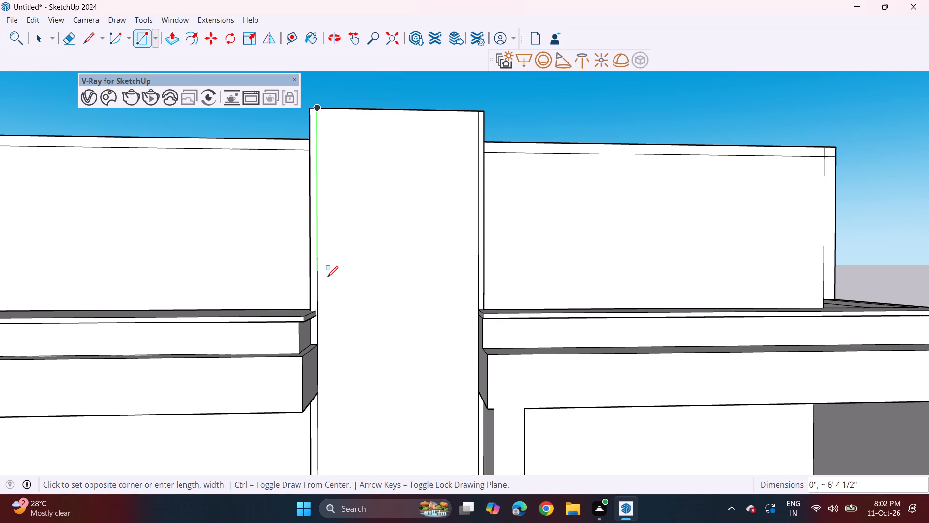
scroll(327, 278, "down", 4)
middle_click_drag(345, 359, 352, 103, "shift")
middle_click_drag(344, 434, 346, 431, "shift")
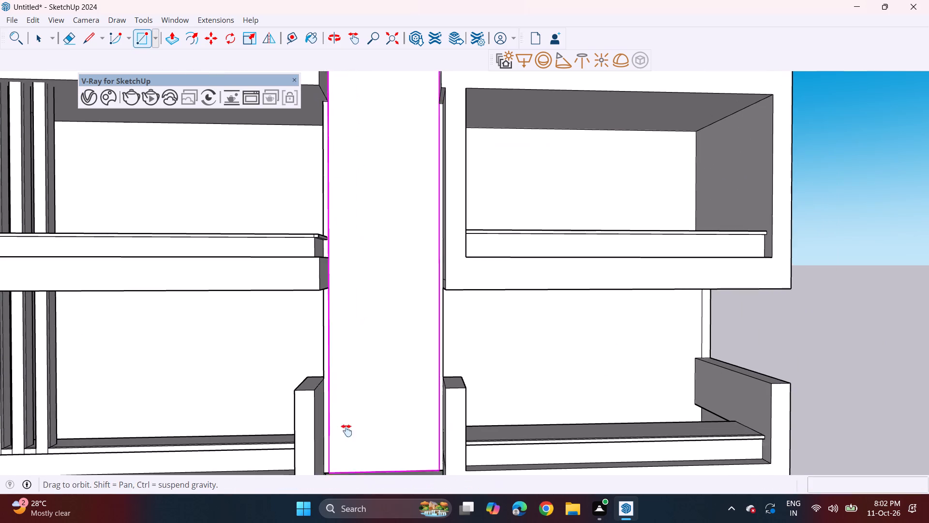
middle_click_drag(346, 431, 369, 307, "shift")
scroll(369, 322, "up", 6)
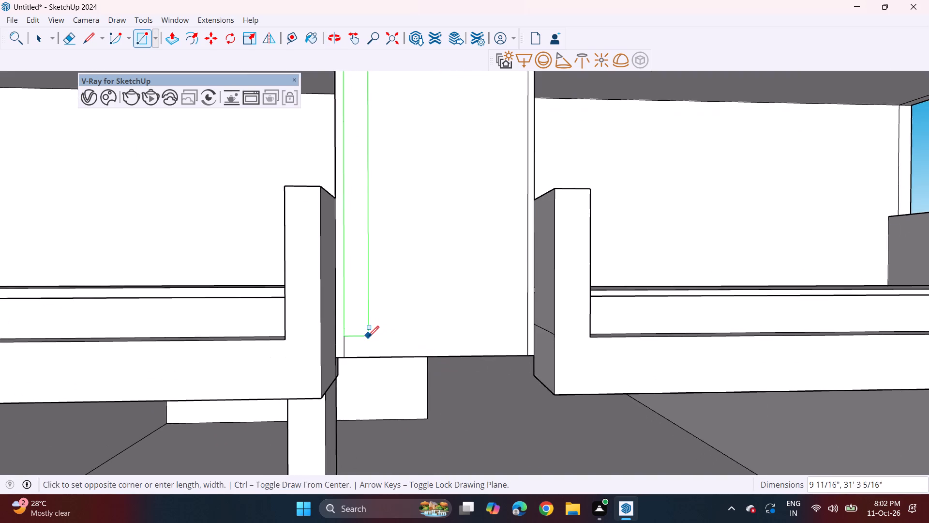
scroll(368, 337, "up", 4)
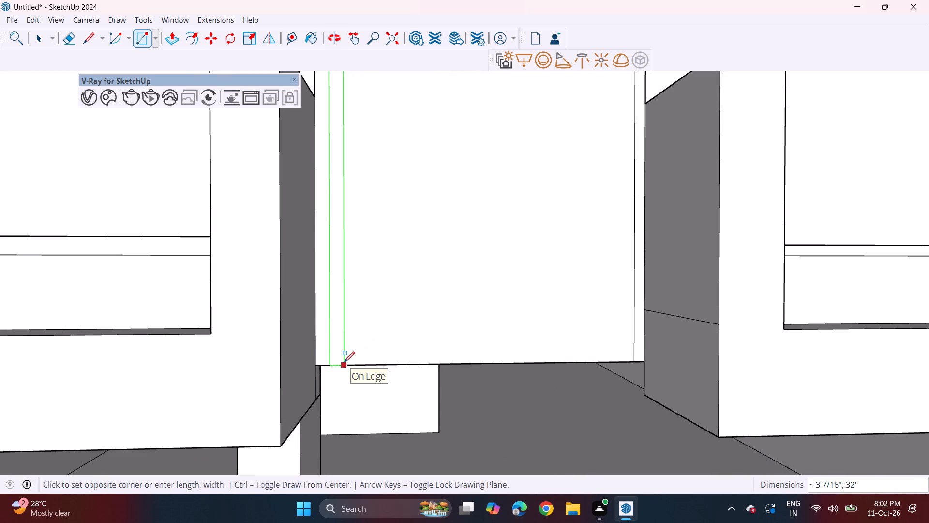
left_click(344, 362)
Copy the narrow strip 6" toward the tower face's right side and multiply it into an array of 10 copies.
key("space")
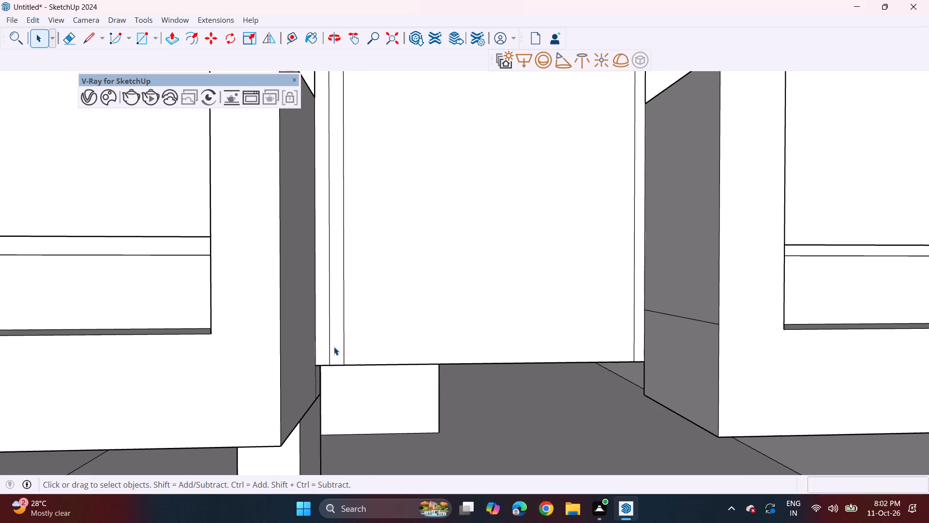
double_click(334, 347)
key("m")
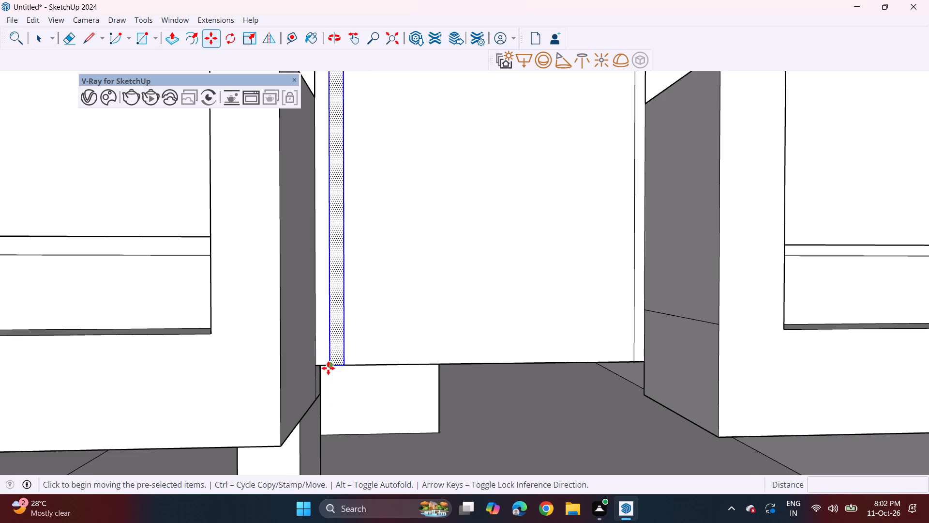
left_click(328, 368)
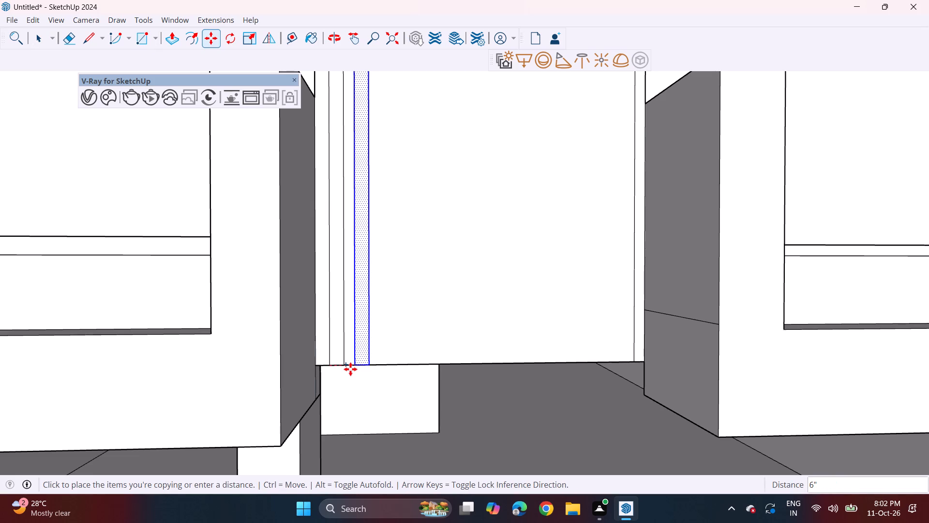
left_click(350, 369)
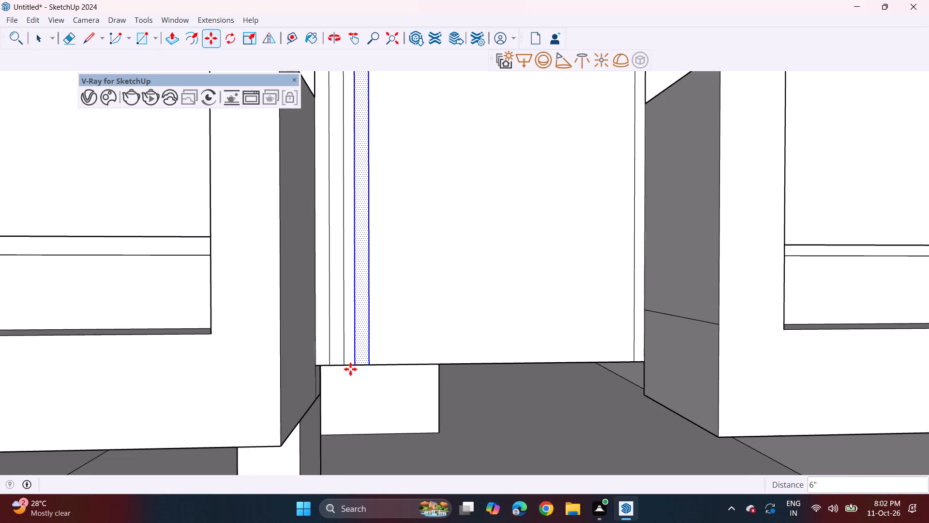
key("shift+asterisk")
type("10")
key("Return")
key("space")
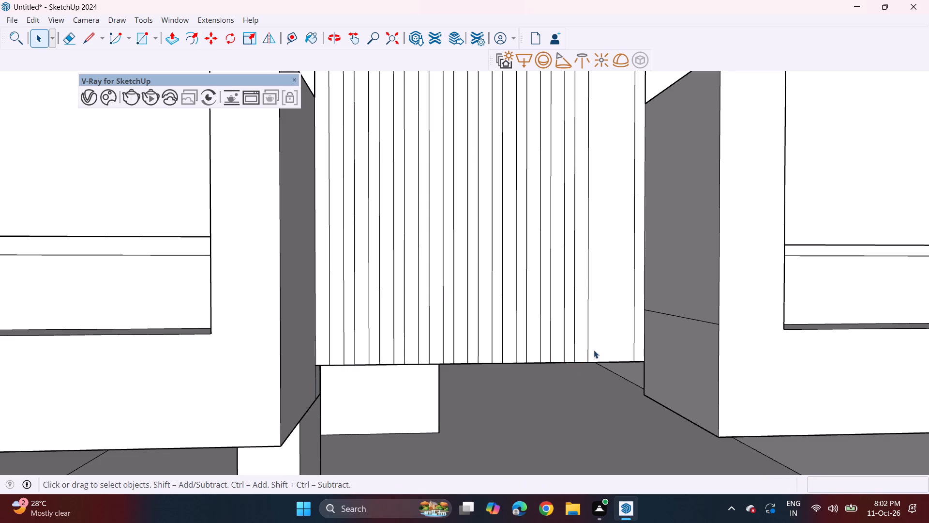
Extend the row toward the right vertical line by copying the last strip 6", and that copy about another 5 5/16".
double_click(580, 351)
scroll(579, 354, "up", 9)
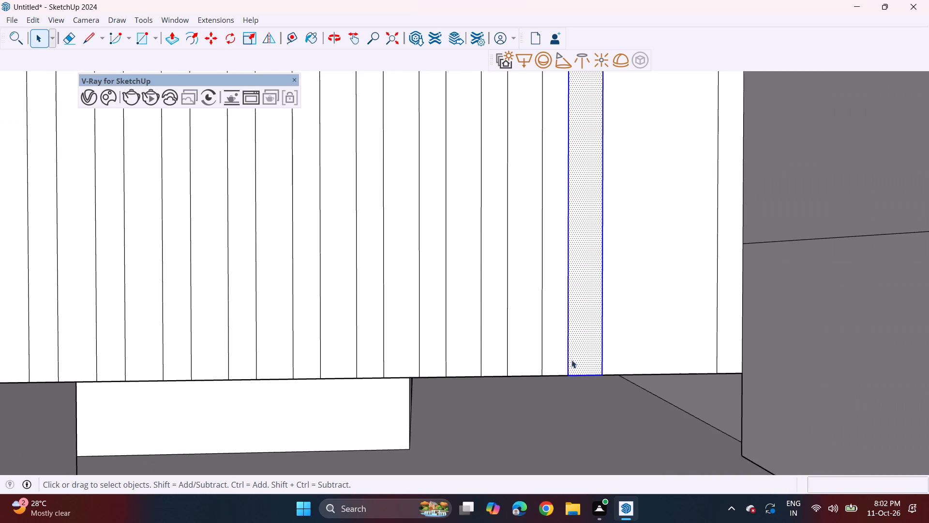
key("m")
left_click(542, 371)
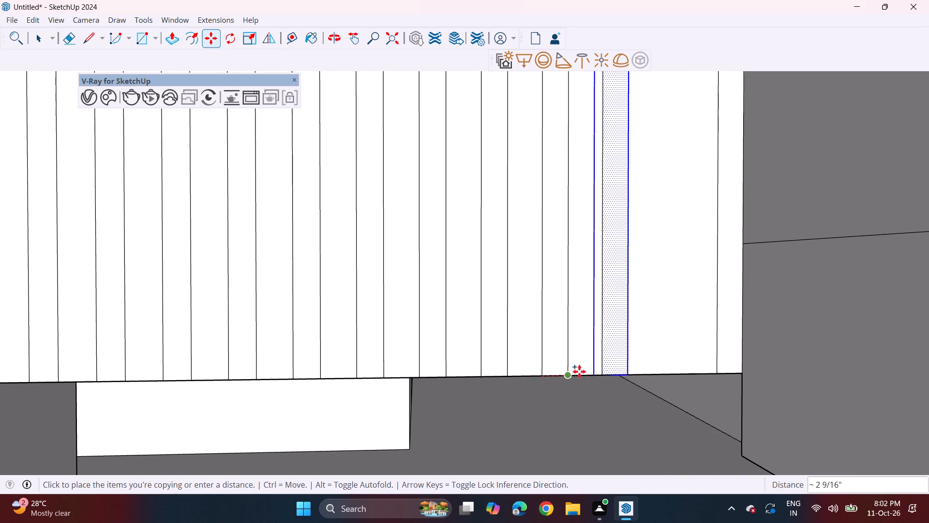
left_click(604, 372)
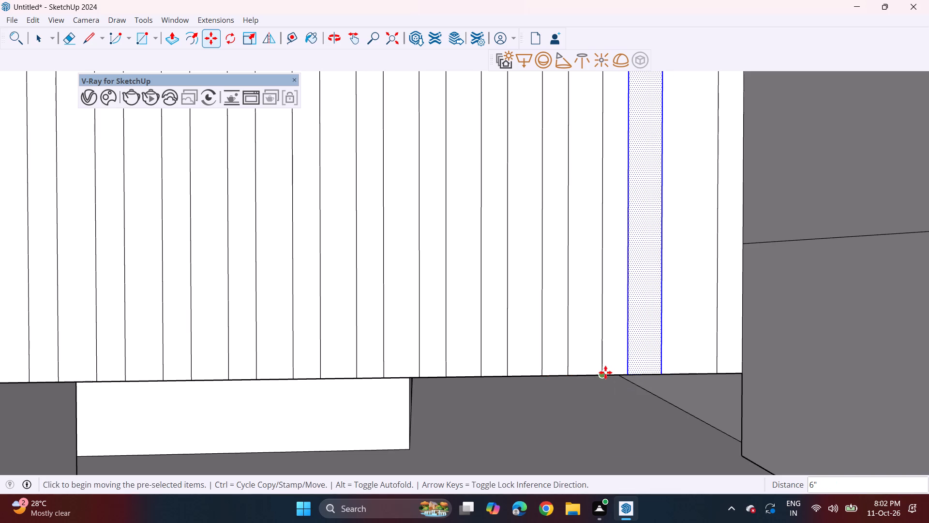
left_click(604, 375)
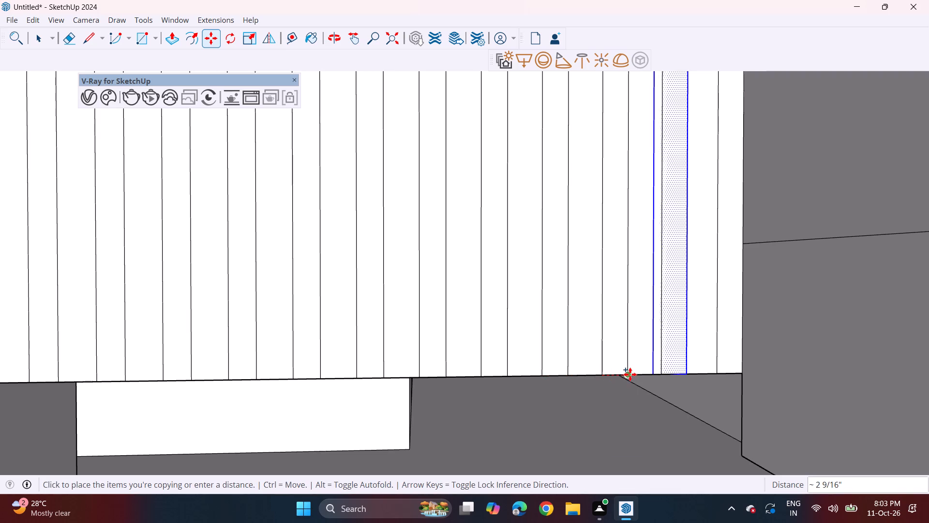
left_click(654, 371)
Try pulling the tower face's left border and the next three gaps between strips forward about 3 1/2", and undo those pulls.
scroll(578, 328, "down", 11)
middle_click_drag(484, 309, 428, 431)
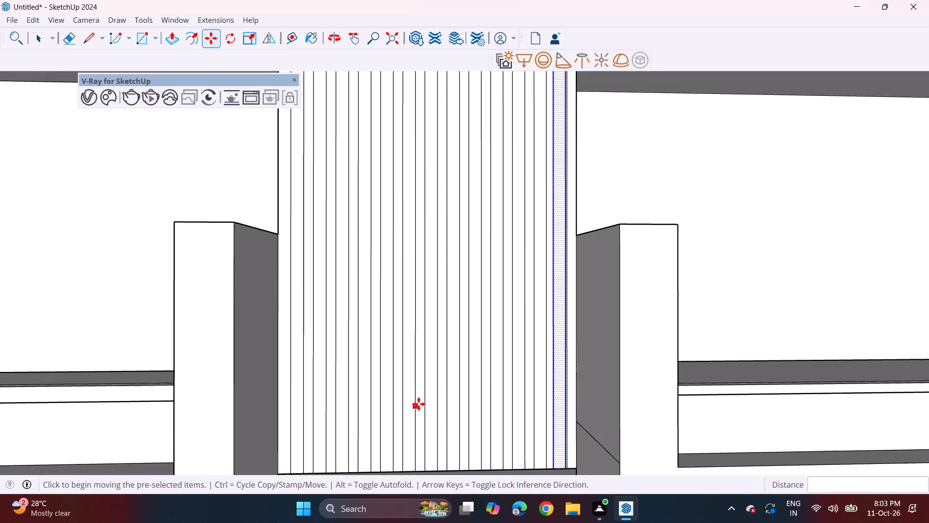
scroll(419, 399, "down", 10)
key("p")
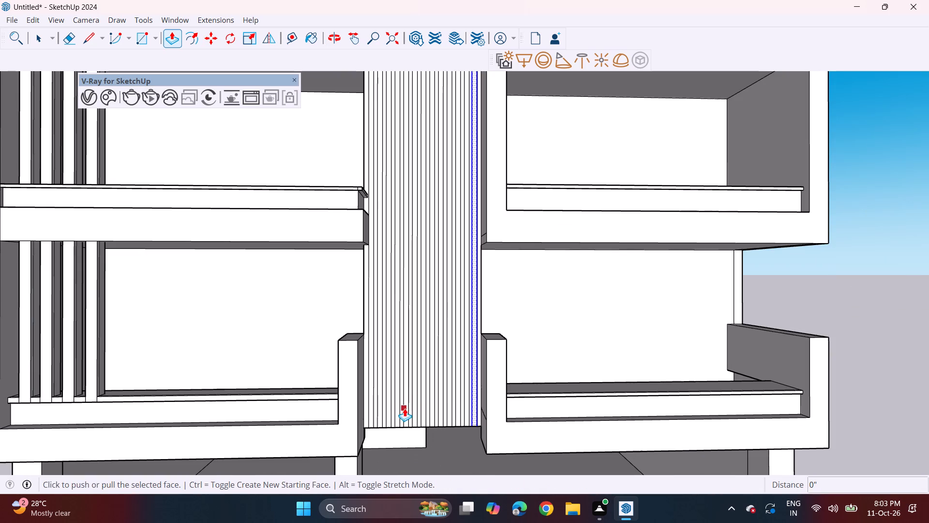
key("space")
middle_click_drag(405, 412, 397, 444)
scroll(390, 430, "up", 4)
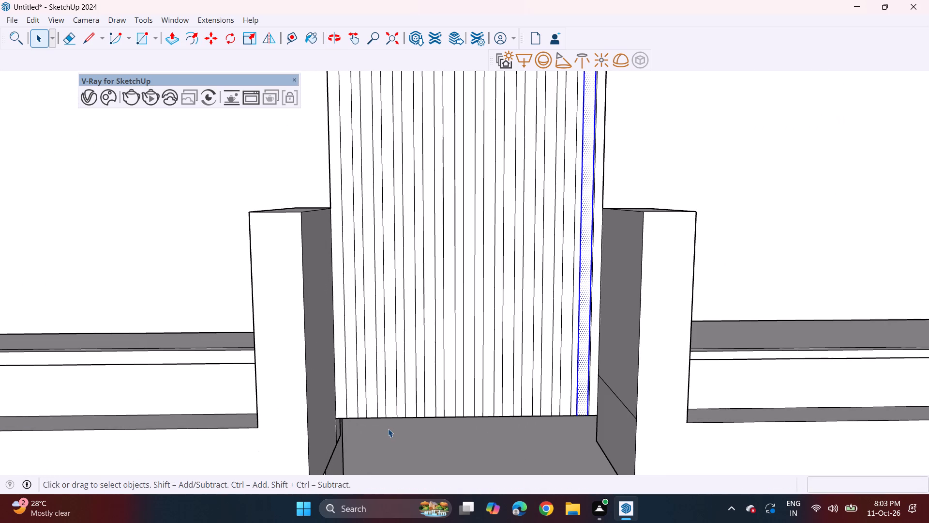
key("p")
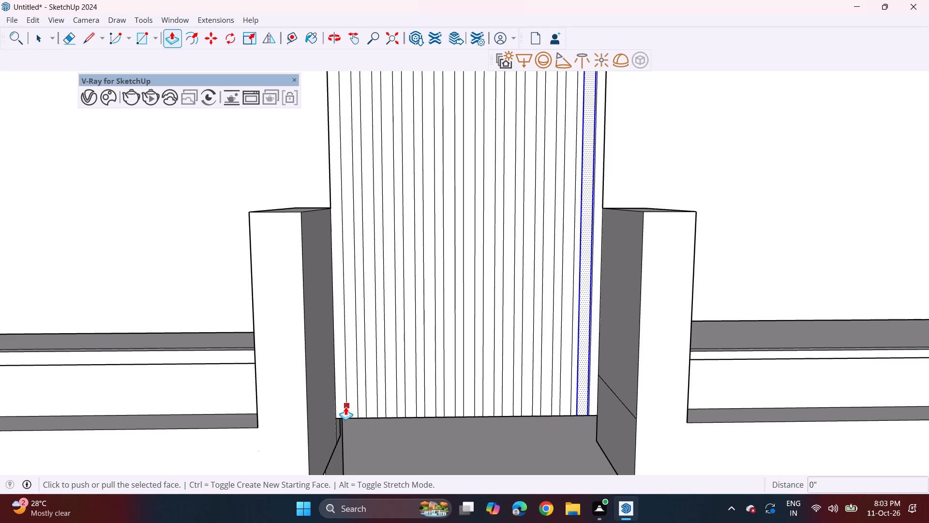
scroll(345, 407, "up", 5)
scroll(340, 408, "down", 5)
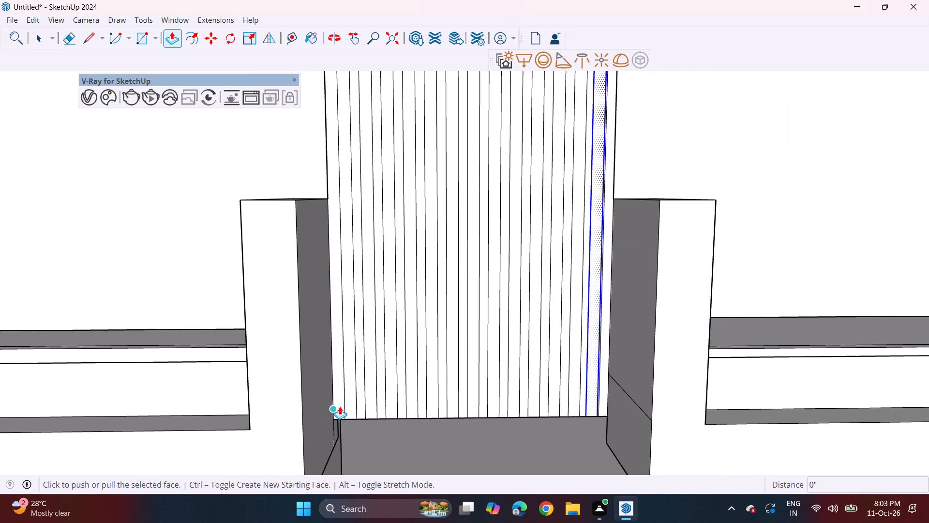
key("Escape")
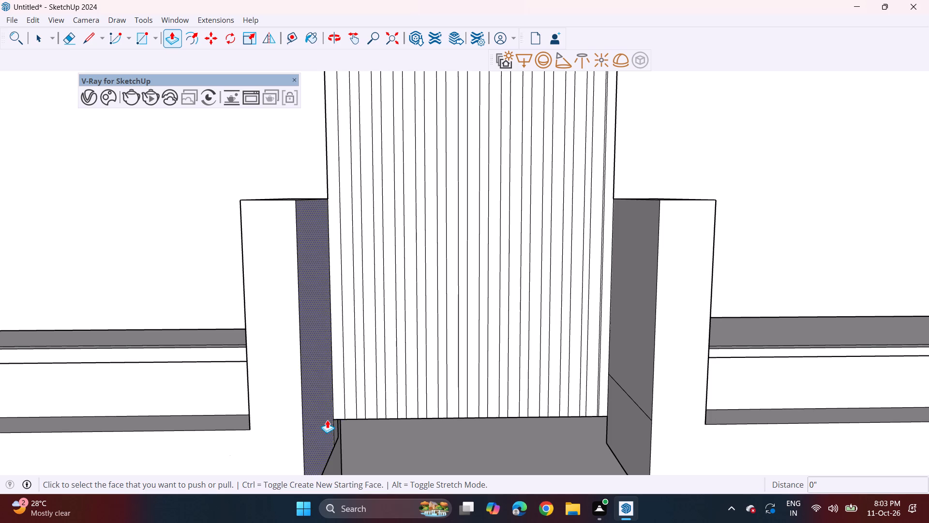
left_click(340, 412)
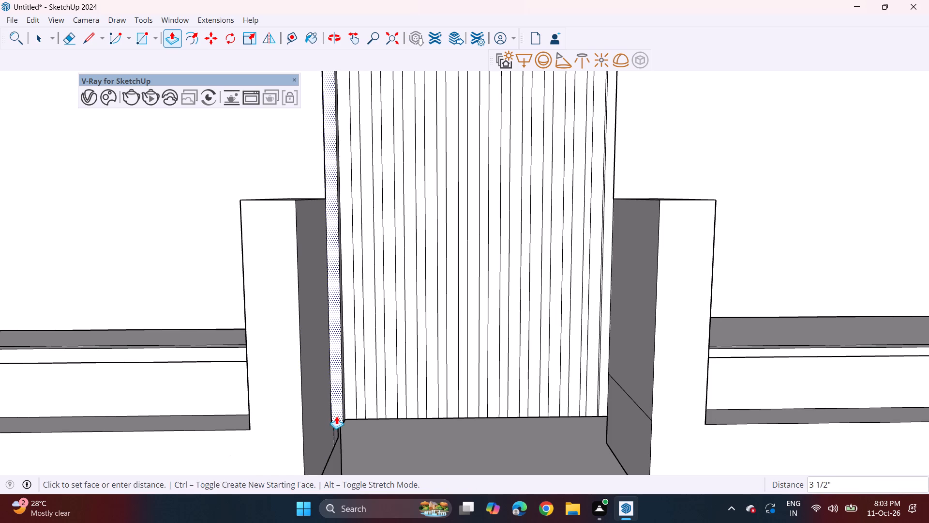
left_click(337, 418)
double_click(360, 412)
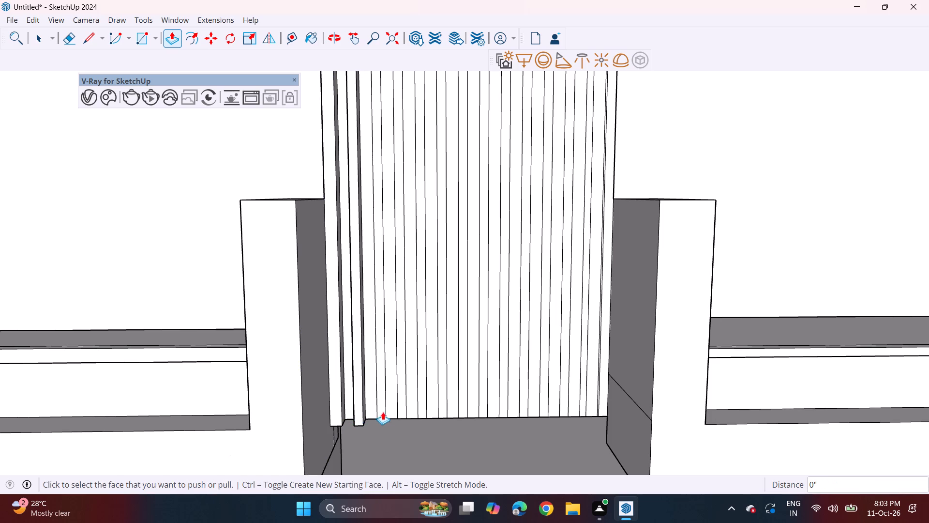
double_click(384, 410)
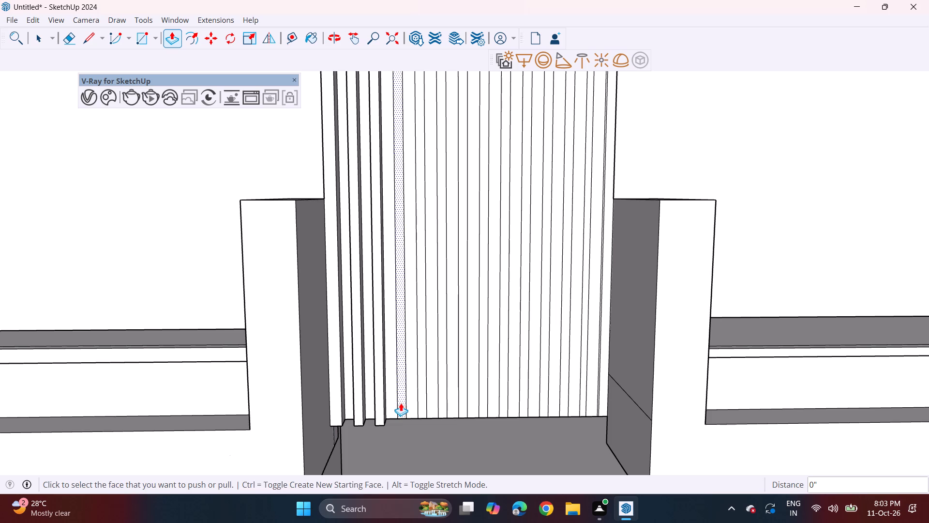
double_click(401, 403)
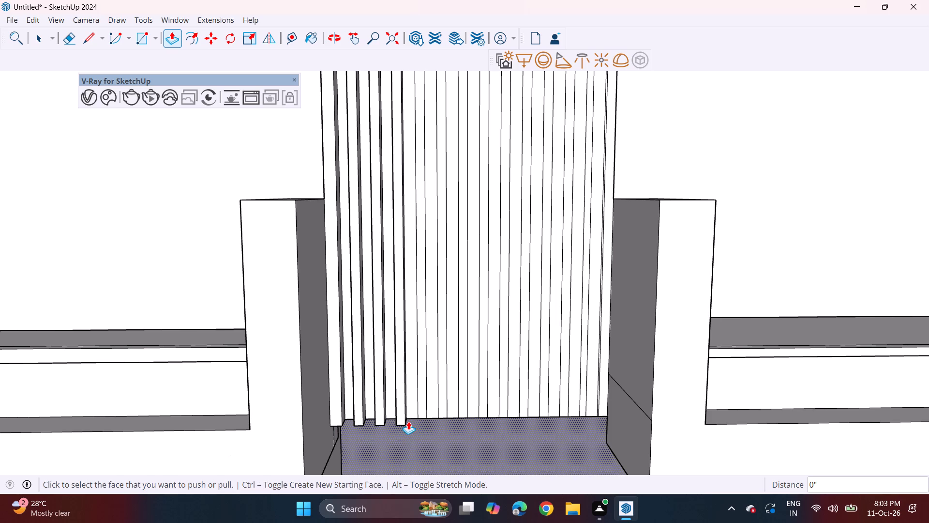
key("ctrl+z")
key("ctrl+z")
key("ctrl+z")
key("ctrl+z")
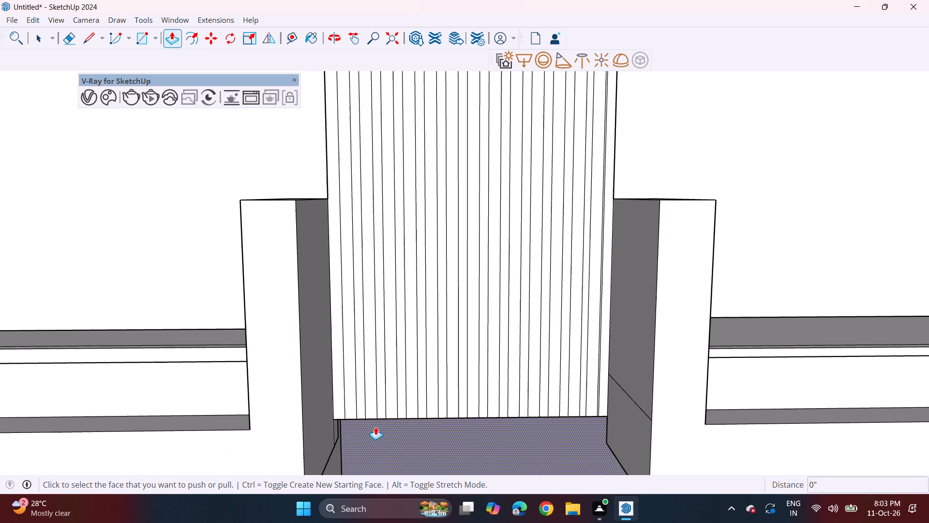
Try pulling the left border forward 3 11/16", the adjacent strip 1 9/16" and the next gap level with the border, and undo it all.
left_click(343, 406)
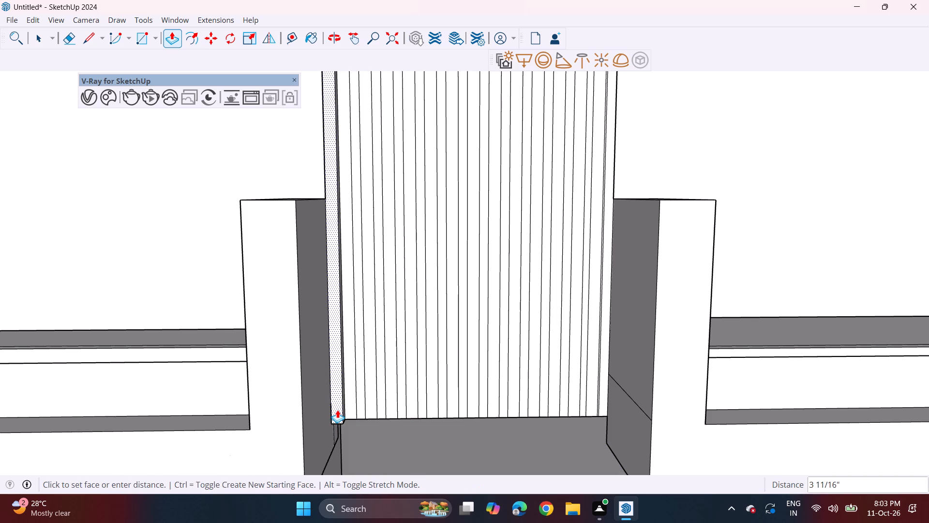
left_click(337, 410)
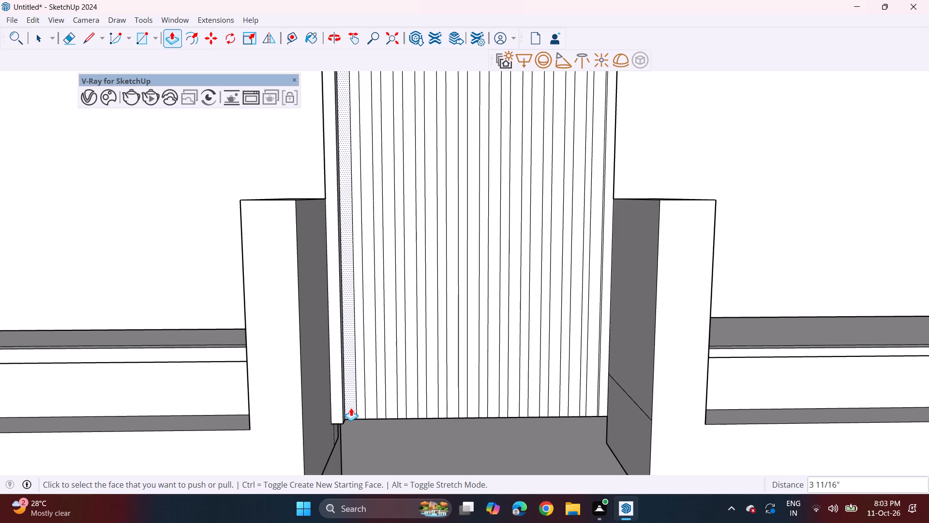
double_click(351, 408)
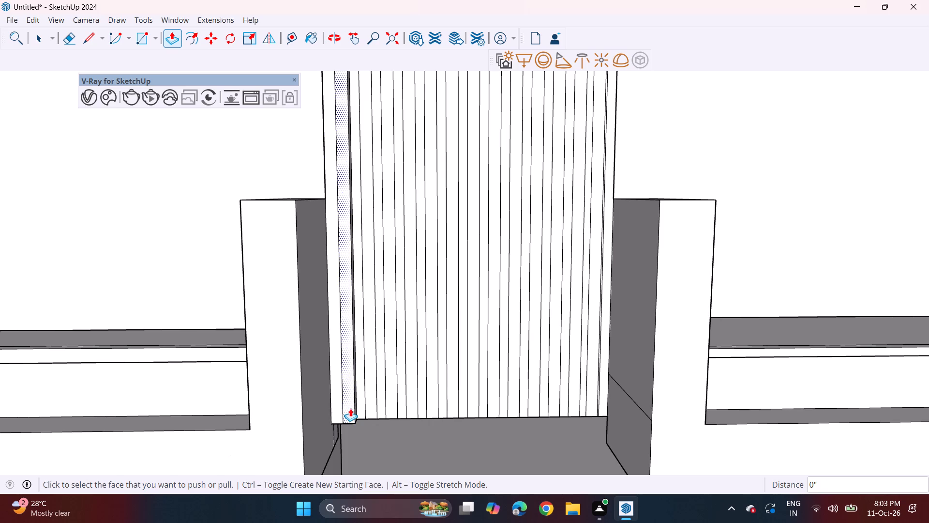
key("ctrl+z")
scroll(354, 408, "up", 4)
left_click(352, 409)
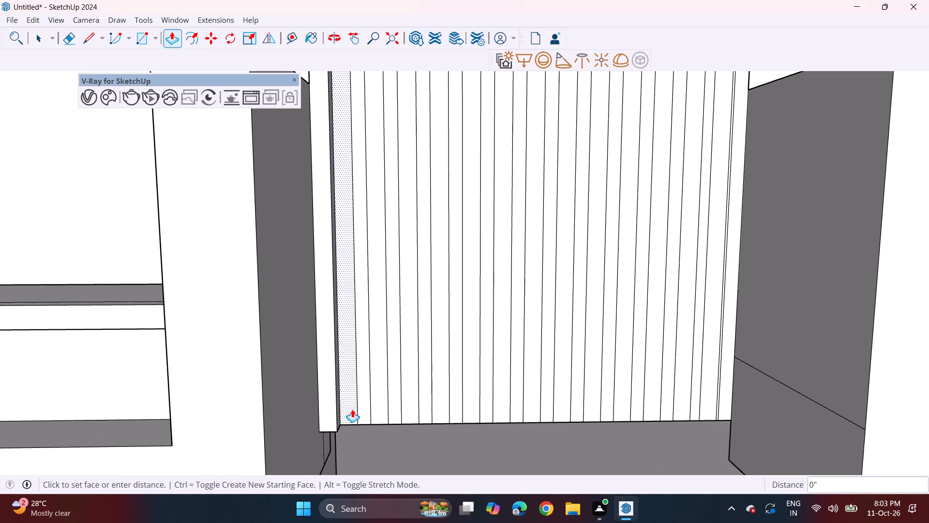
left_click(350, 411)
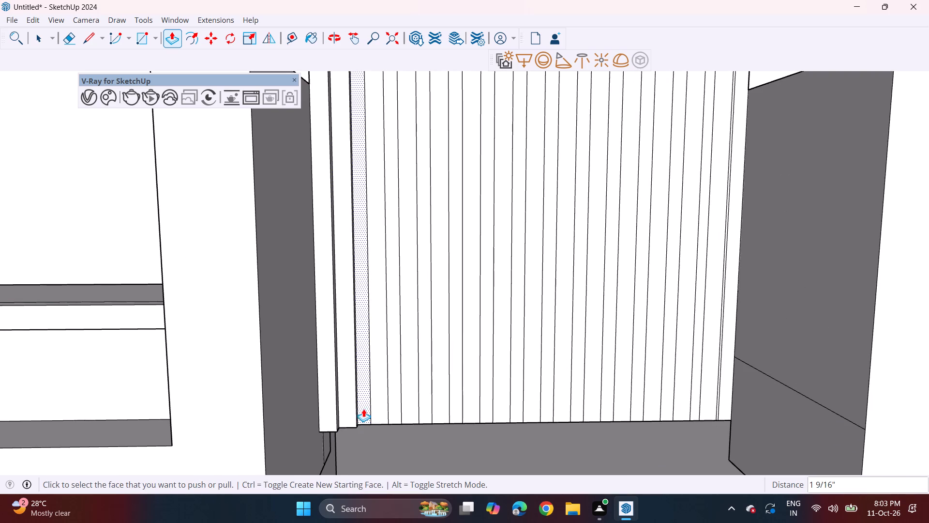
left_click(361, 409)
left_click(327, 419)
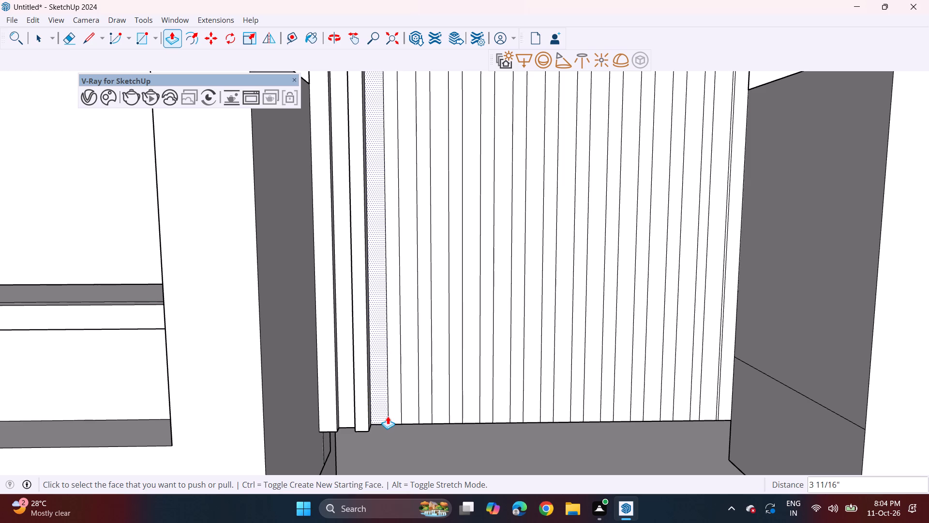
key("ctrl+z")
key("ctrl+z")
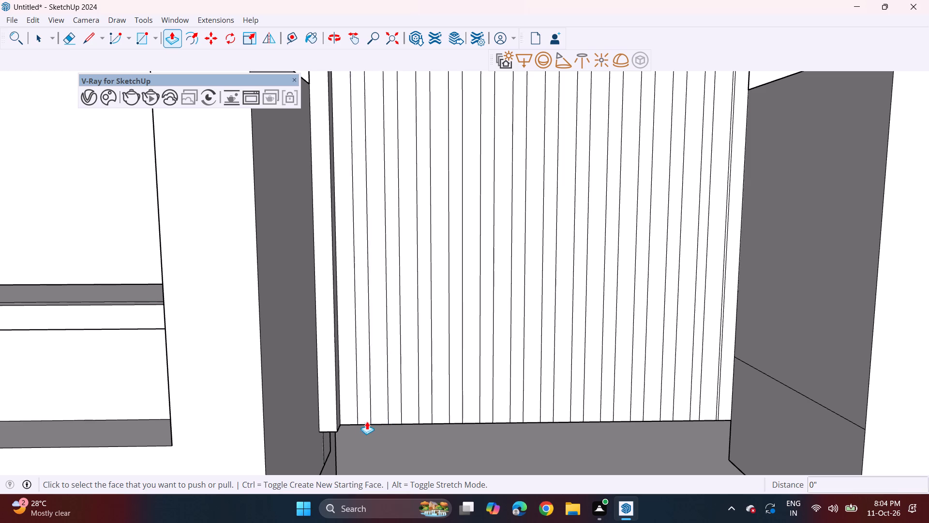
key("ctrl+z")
Pull every alternate strip across the tower face forward, left to right, repeating the last pull distance to make projecting fins.
double_click(344, 409)
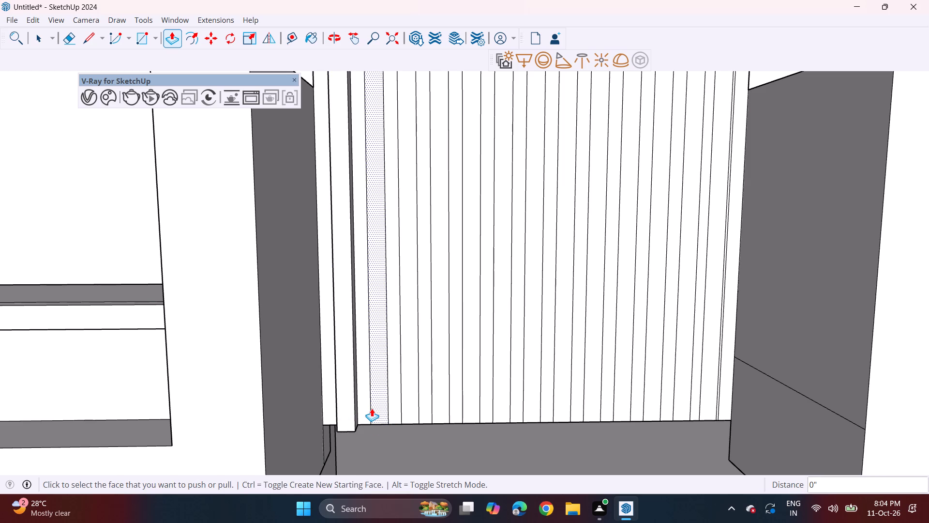
double_click(372, 408)
double_click(414, 413)
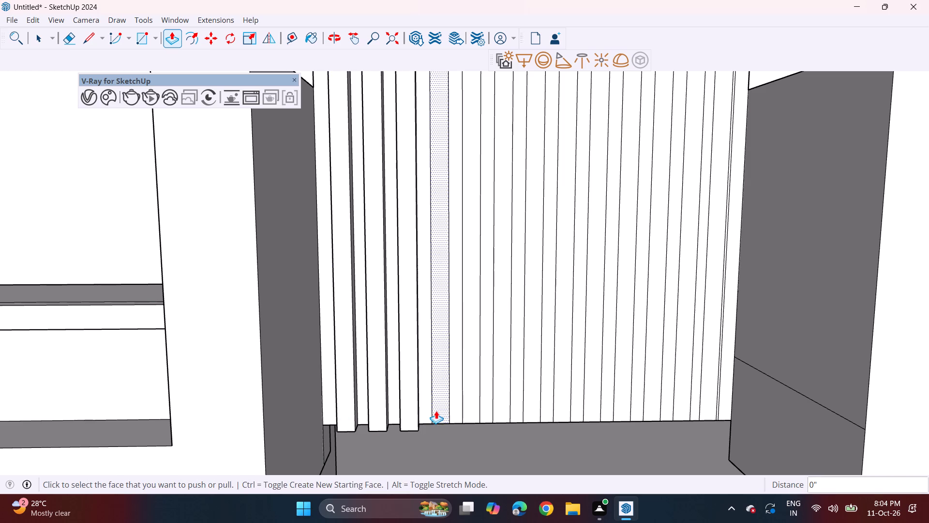
double_click(436, 411)
double_click(475, 407)
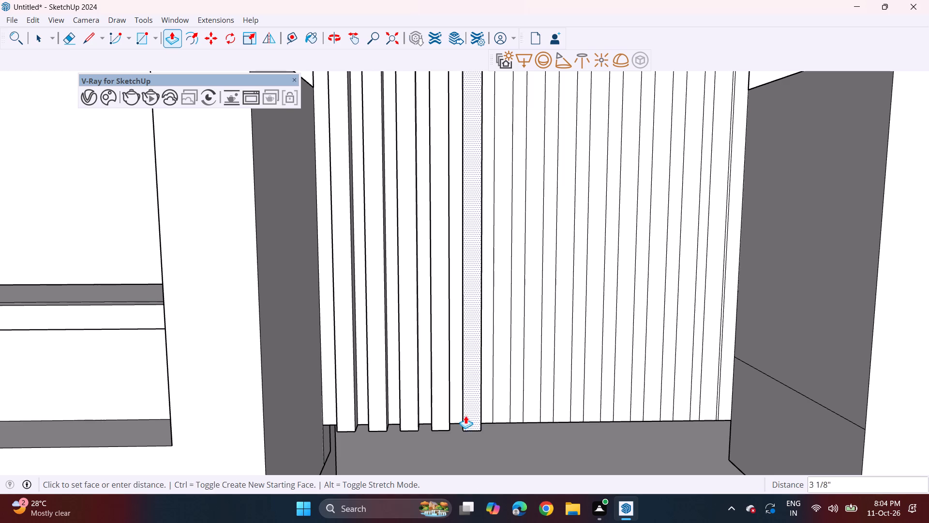
left_click(451, 419)
double_click(499, 406)
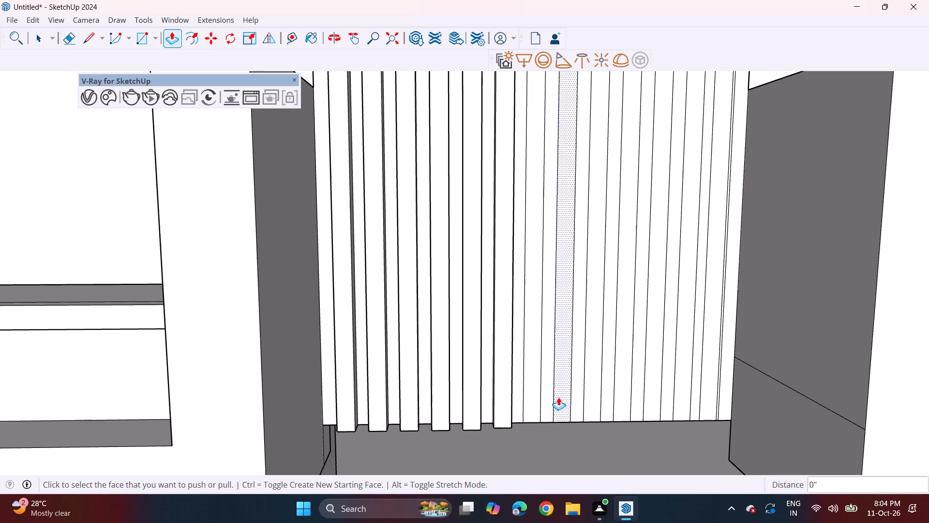
double_click(530, 406)
double_click(563, 400)
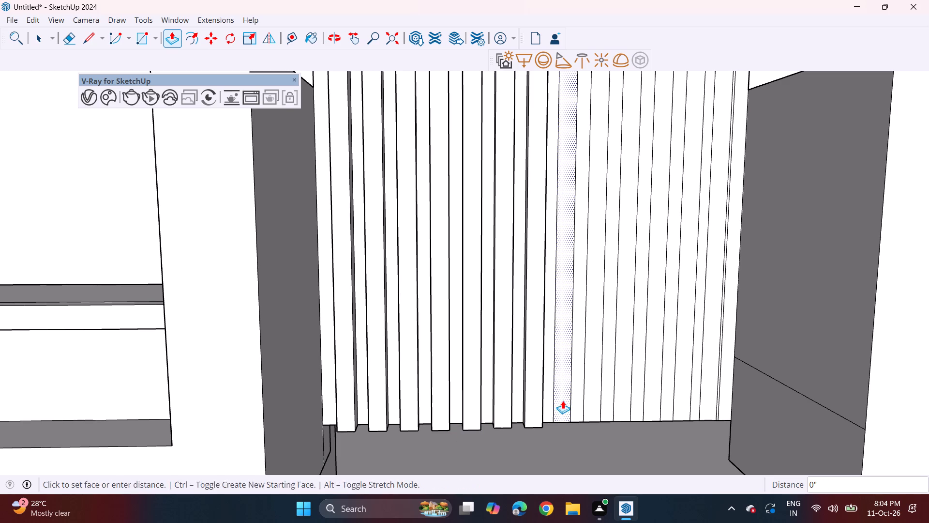
double_click(589, 400)
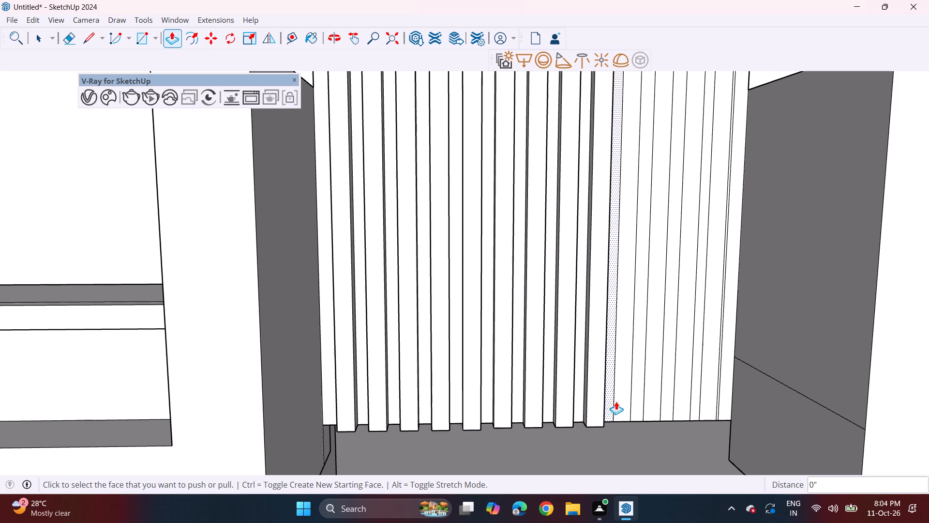
double_click(623, 401)
double_click(650, 402)
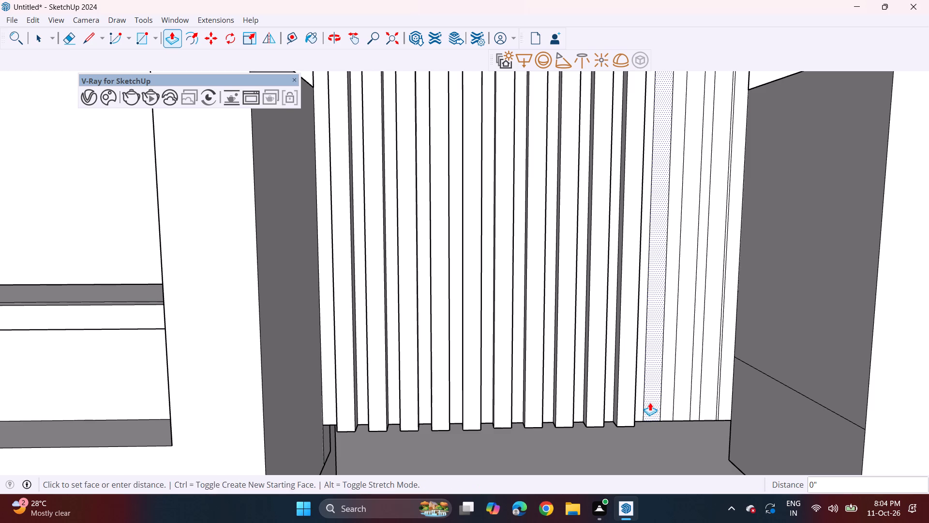
double_click(680, 399)
double_click(709, 403)
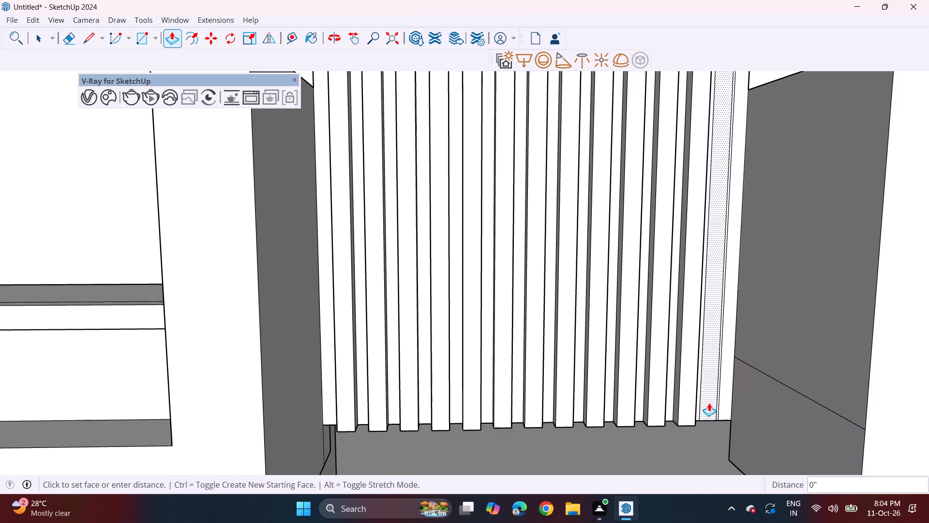
Pull the leftmost fin of the tower face a further 10 9/16" forward and repeat the same distance on the rightmost fin.
middle_click_drag(579, 429, 570, 395)
scroll(538, 361, "down", 10)
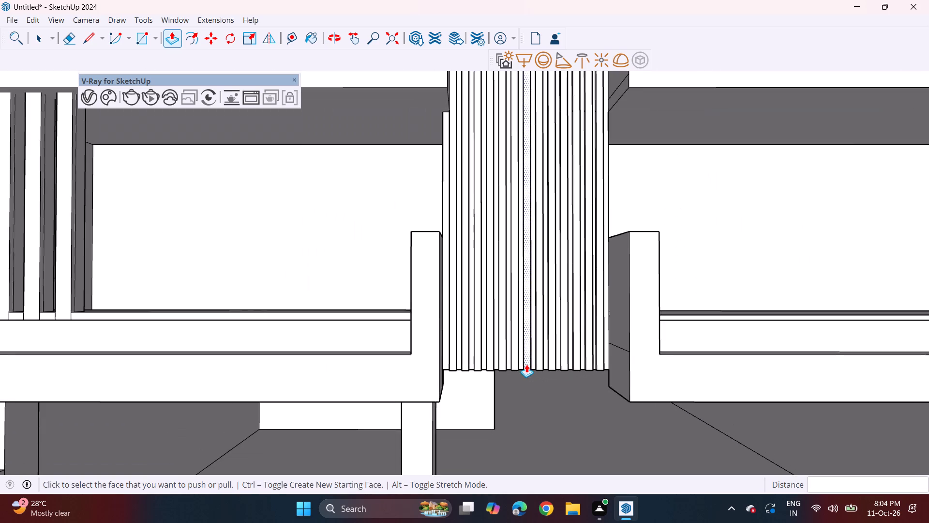
scroll(537, 350, "down", 11)
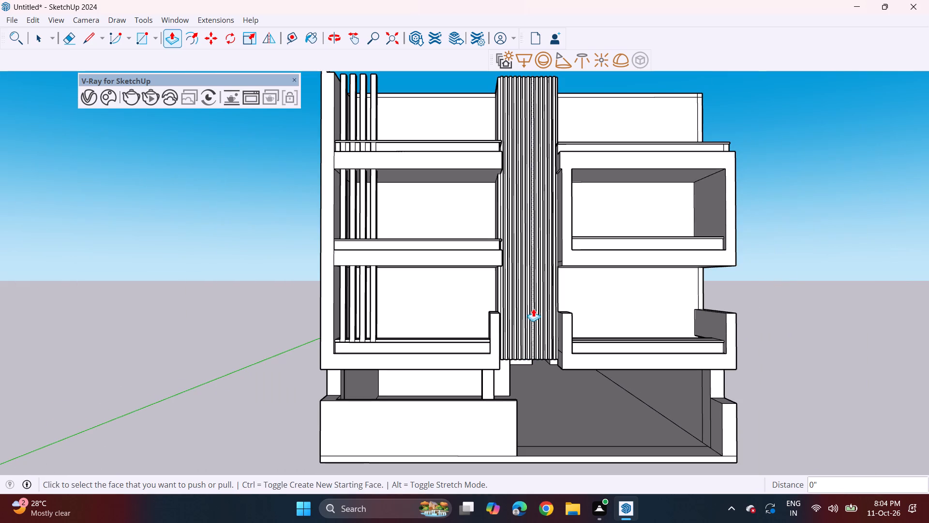
middle_click_drag(533, 308, 512, 349, "shift")
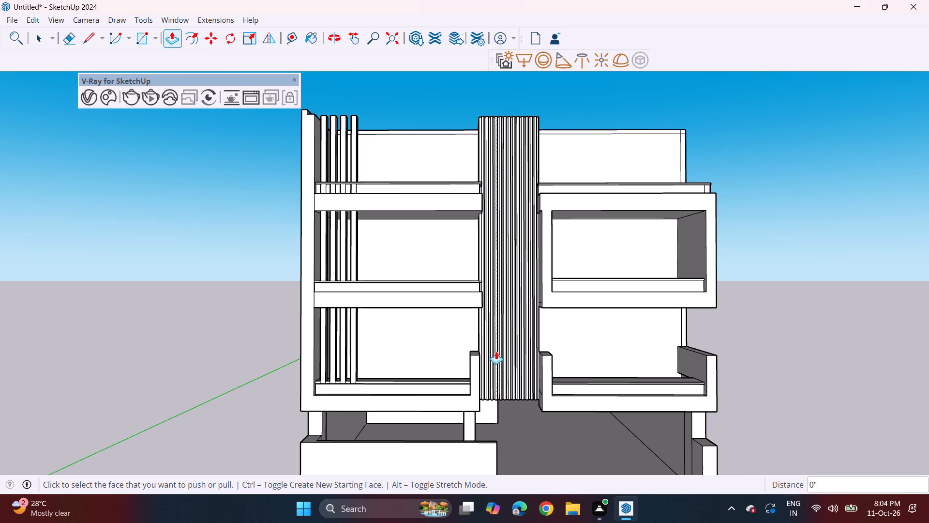
scroll(498, 352, "up", 8)
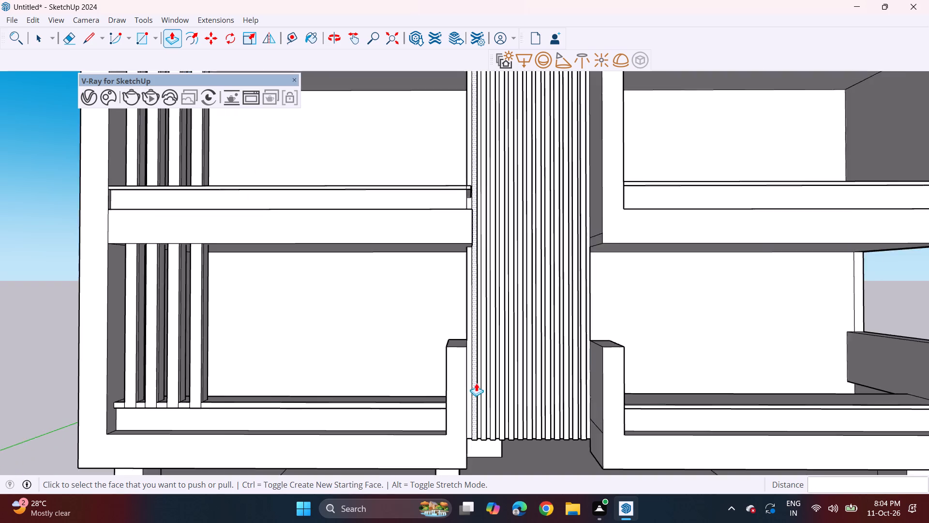
scroll(499, 409, "up", 4)
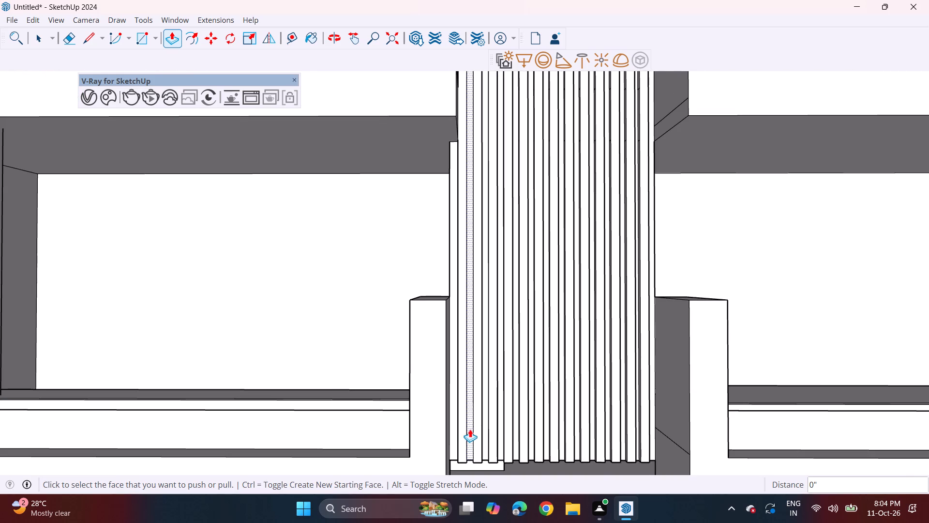
scroll(466, 429, "up", 5)
scroll(464, 438, "down", 4)
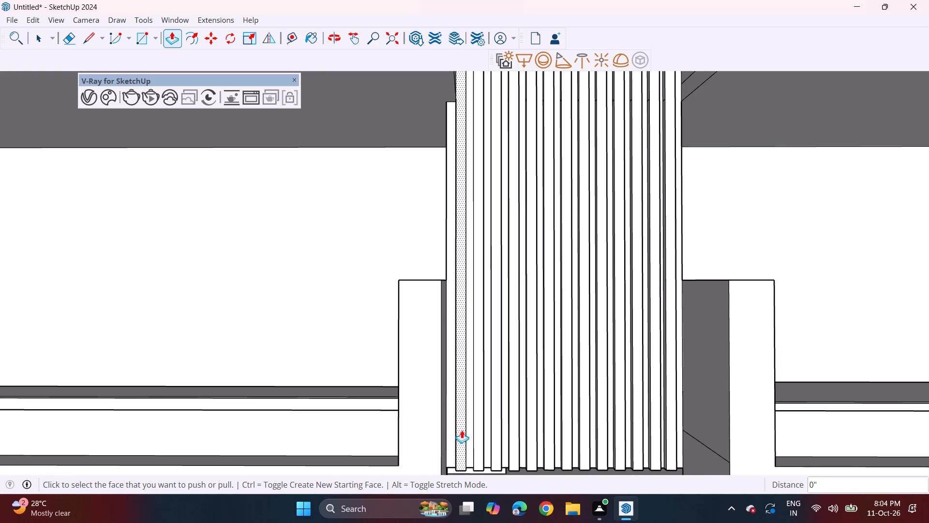
left_click(460, 435)
left_click(457, 443)
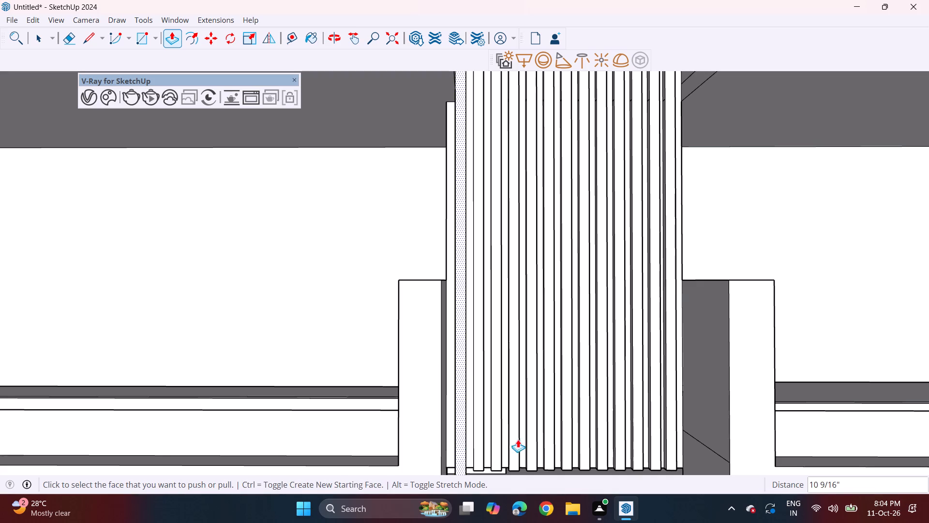
double_click(673, 433)
Examine the finned tower against the whole front facade from slightly different angles.
scroll(666, 433, "down", 3)
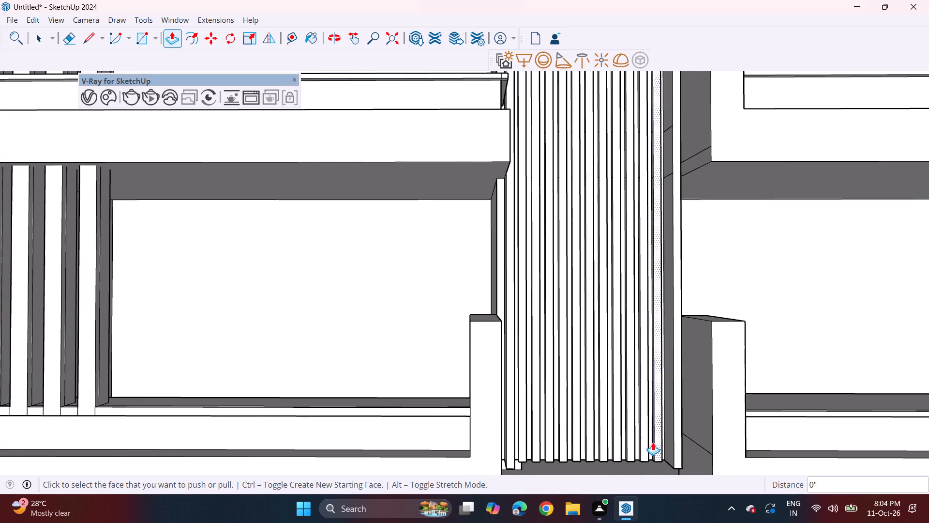
middle_click_drag(647, 441, 598, 438)
scroll(596, 428, "down", 6)
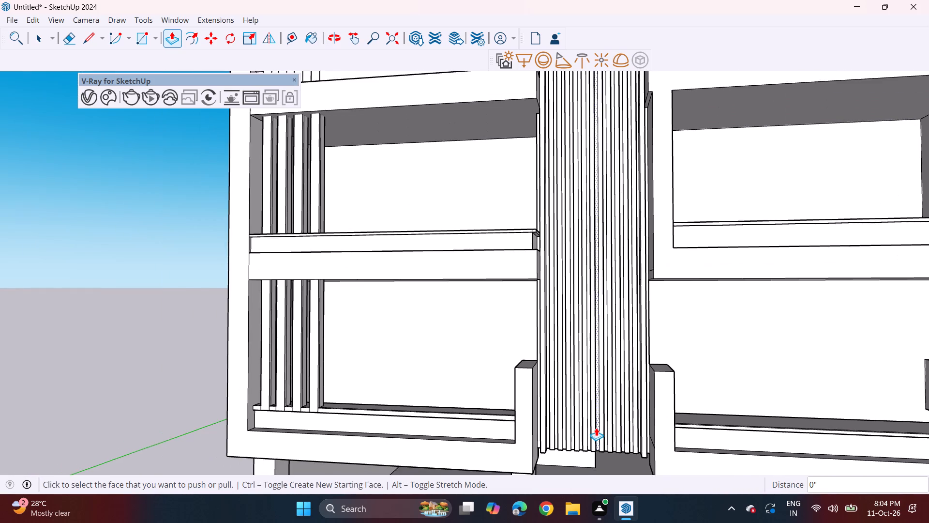
scroll(595, 421, "down", 4)
middle_click_drag(594, 422, 610, 426)
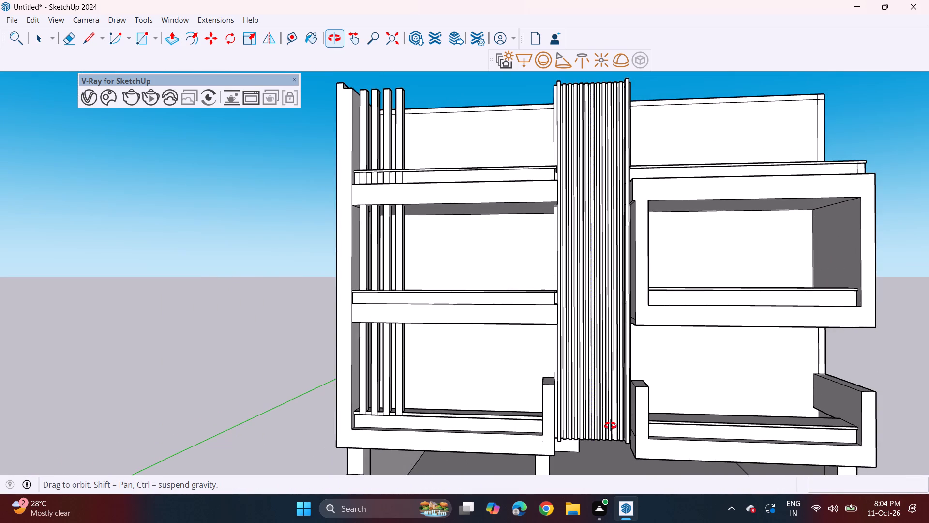
middle_click_drag(610, 426, 599, 427)
middle_click_drag(591, 424, 524, 429, "shift")
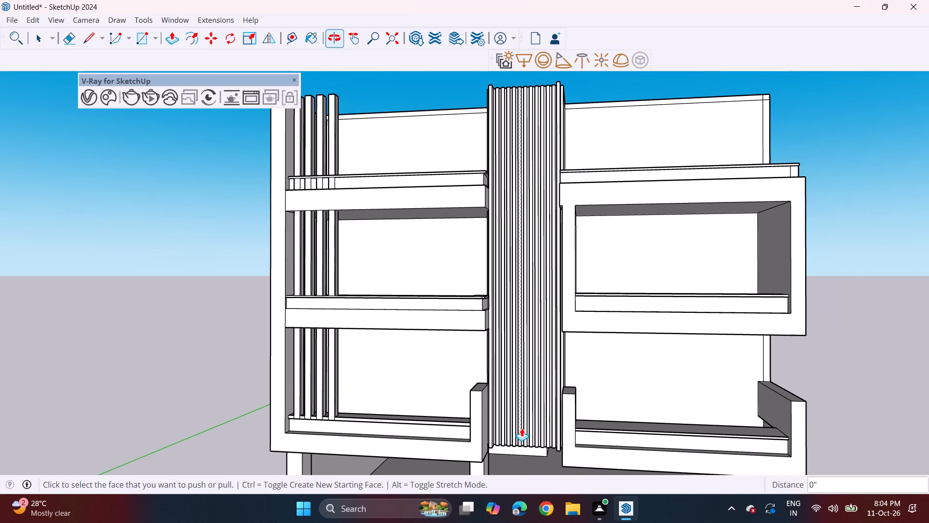
middle_click_drag(544, 430, 561, 428)
middle_click_drag(546, 403, 547, 404)
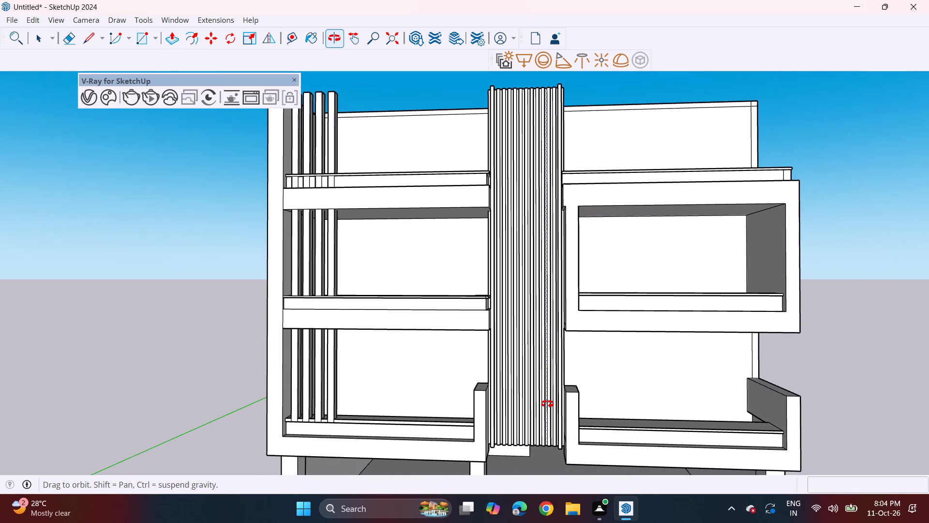
middle_click_drag(547, 404, 552, 411)
Extend the front edge of the right roof slab forward about 5' 7 13/16" and repeat that distance on the left roof slab.
middle_click_drag(519, 232, 492, 396)
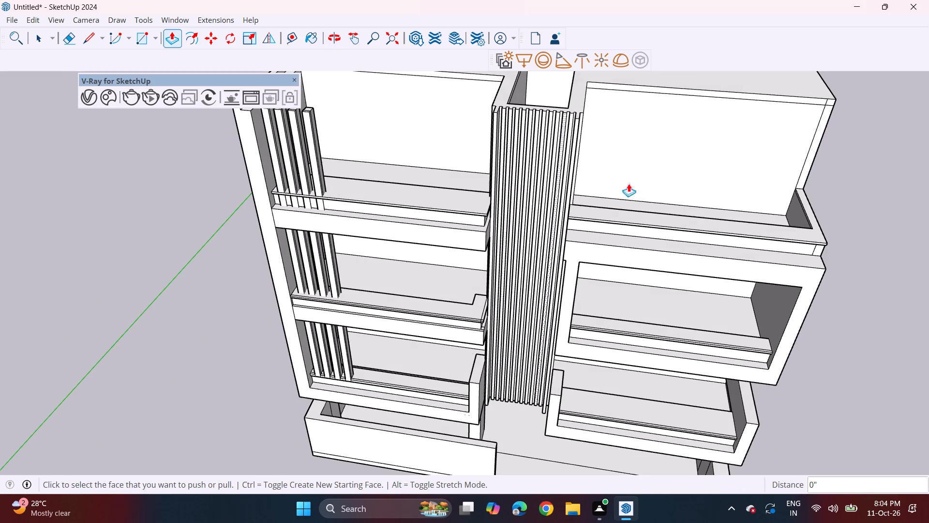
left_click(607, 86)
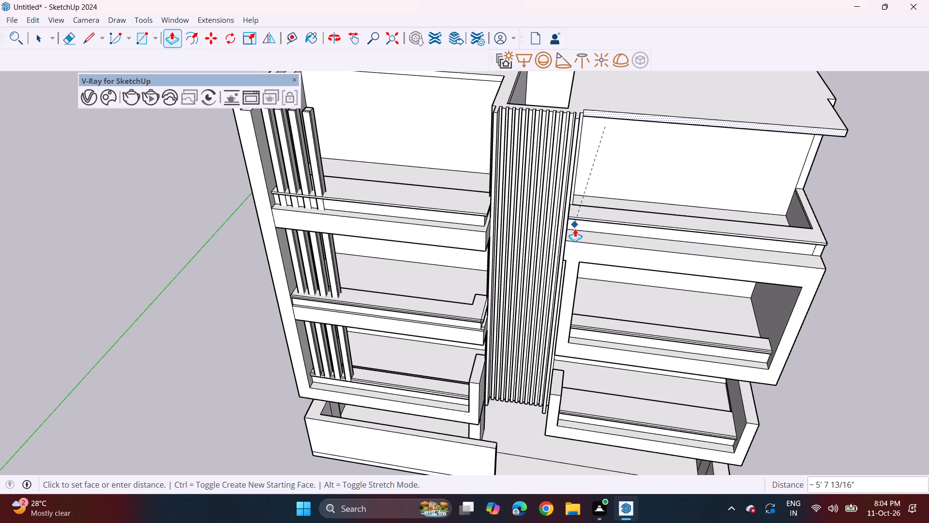
middle_click_drag(679, 233, 527, 174)
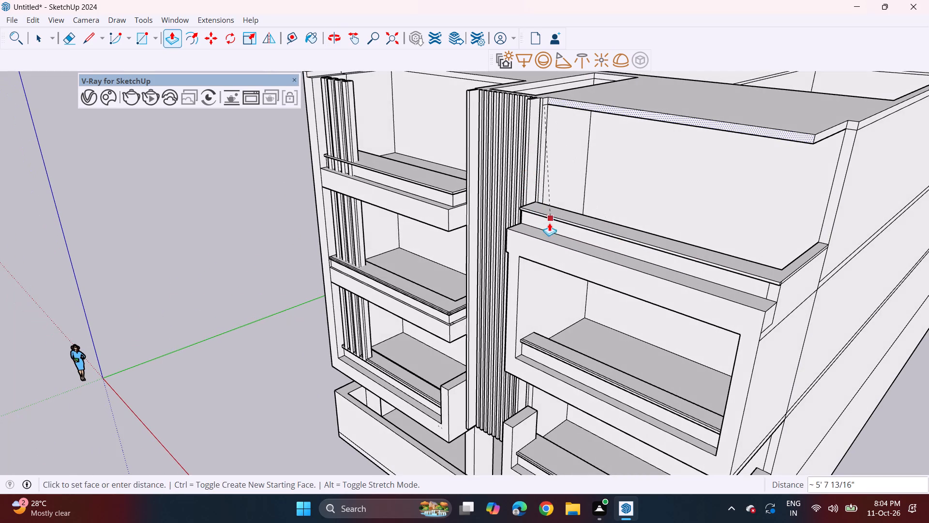
left_click(560, 222)
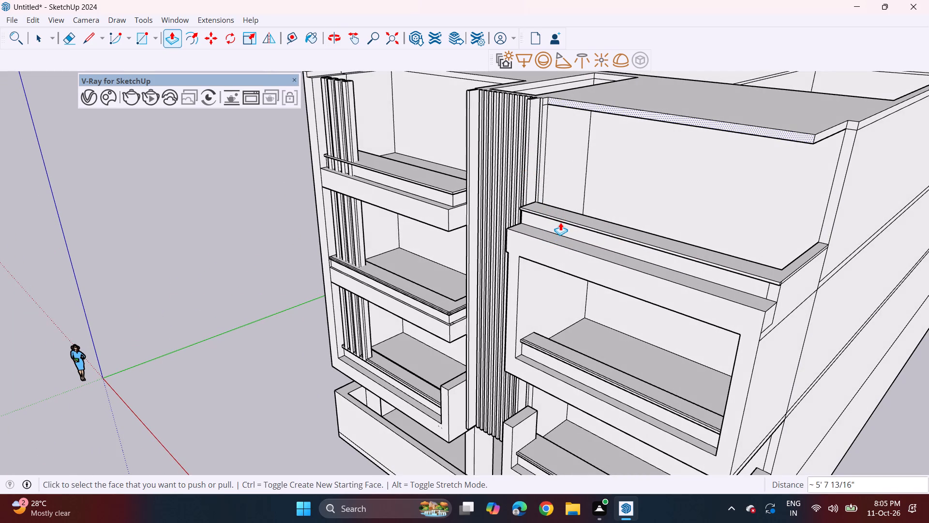
left_click(449, 76)
left_click(449, 76)
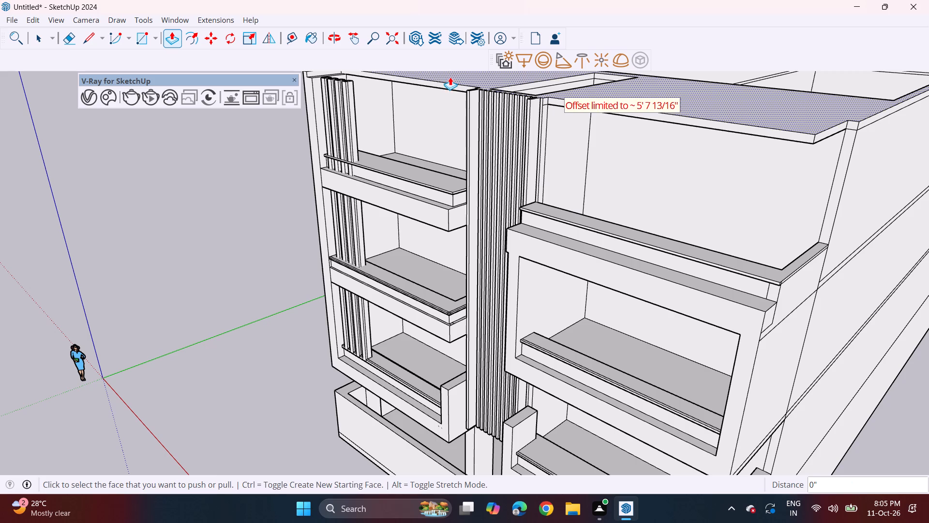
Extend the left roof slab's front edge a further 1' 9 1/2" and repeat that distance on the right roof slab.
left_click(450, 86)
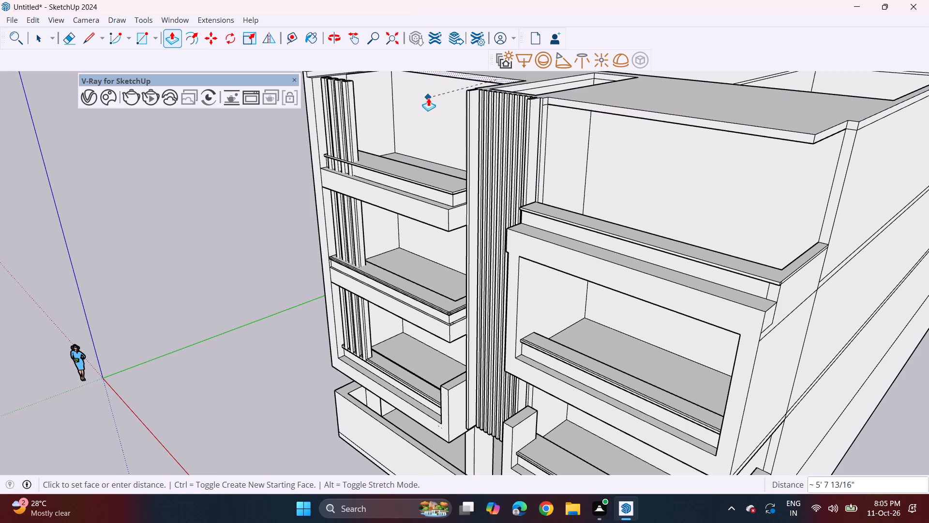
middle_click_drag(374, 106, 407, 113)
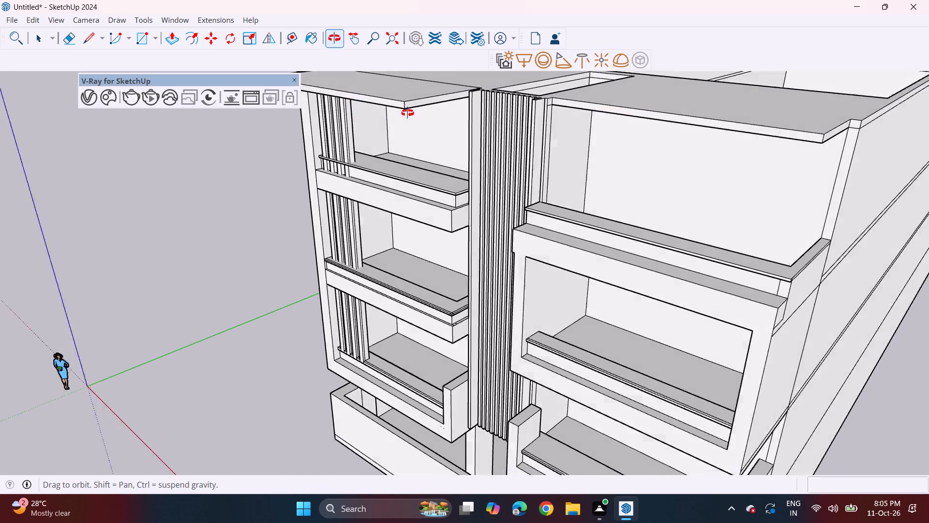
middle_click_drag(407, 113, 502, 113)
left_click(490, 98)
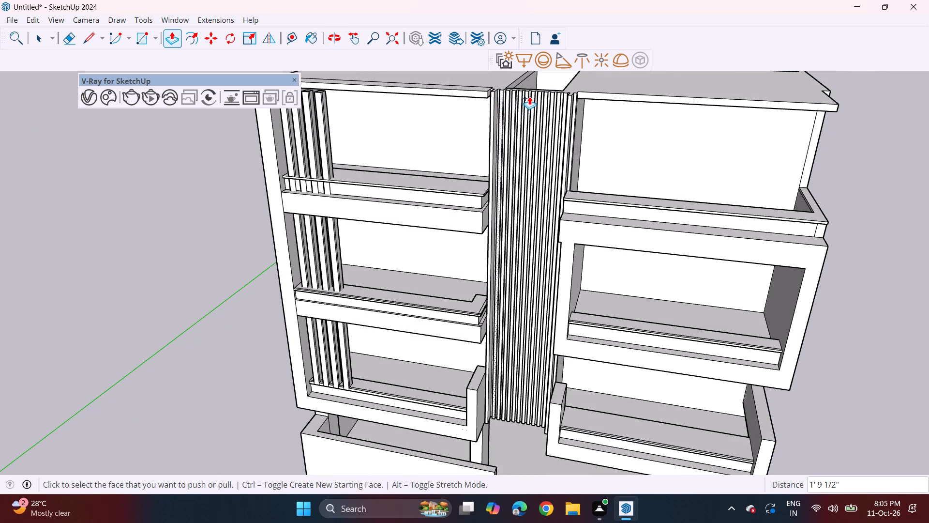
double_click(589, 94)
Extend the left roof slab's front edge 2' 1 5/16" as a new section, level with the left side wall's front corner.
middle_click_drag(528, 119, 565, 118)
scroll(493, 93, "up", 12)
middle_click_drag(491, 95, 519, 83)
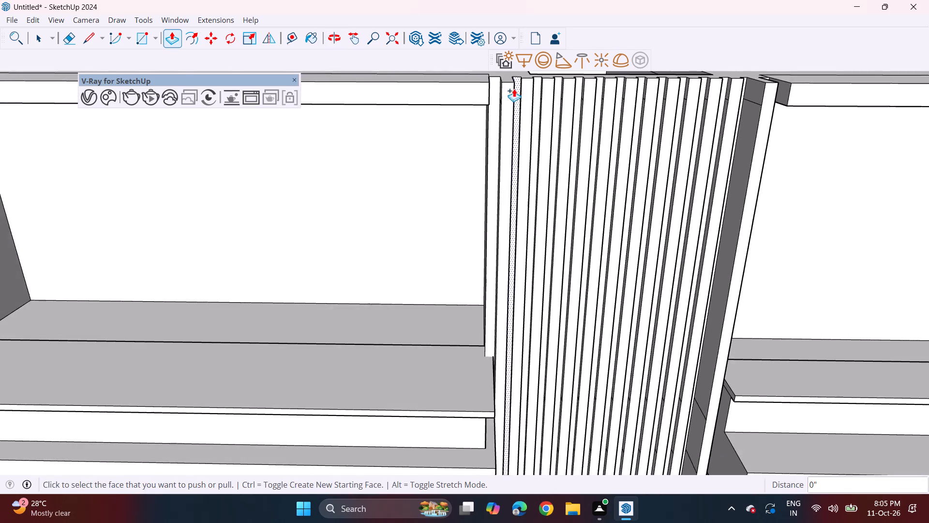
scroll(502, 94, "down", 12)
middle_click_drag(265, 149, 350, 173, "shift")
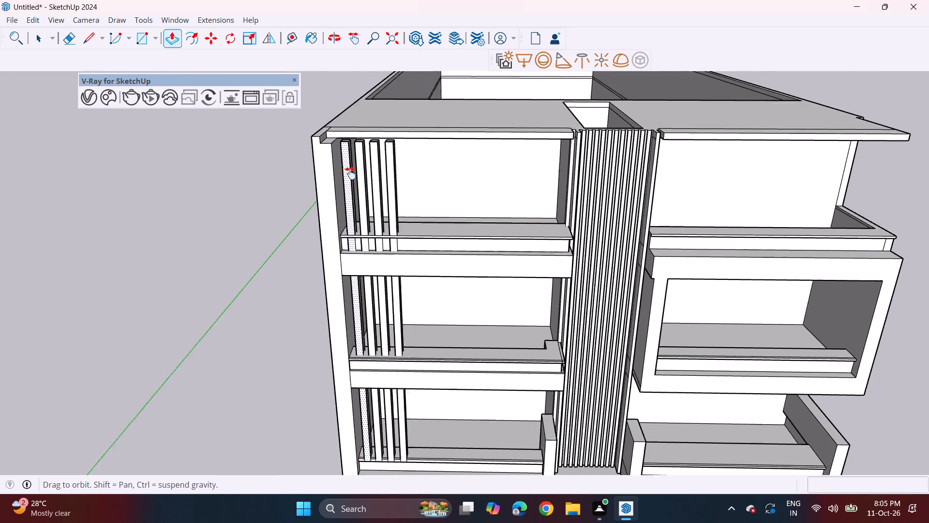
middle_click_drag(350, 173, 370, 185, "shift")
scroll(368, 136, "up", 6)
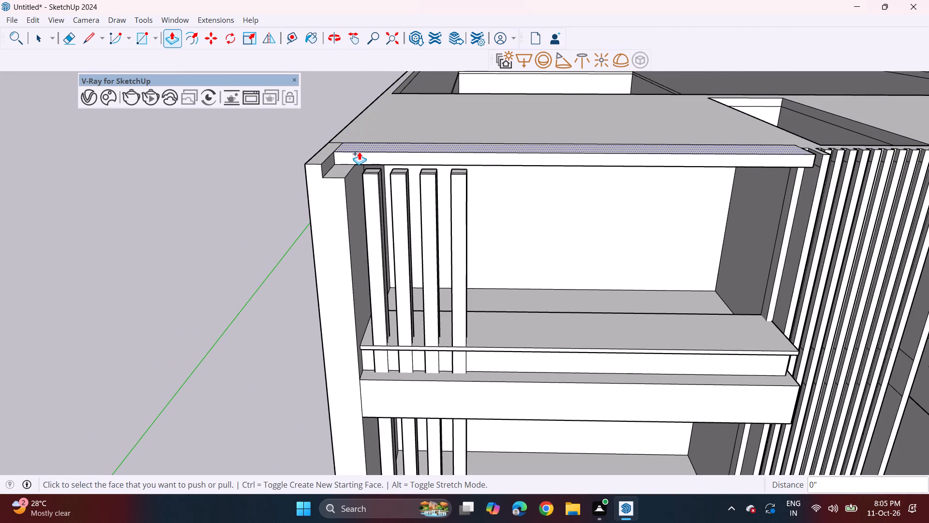
left_click(355, 157)
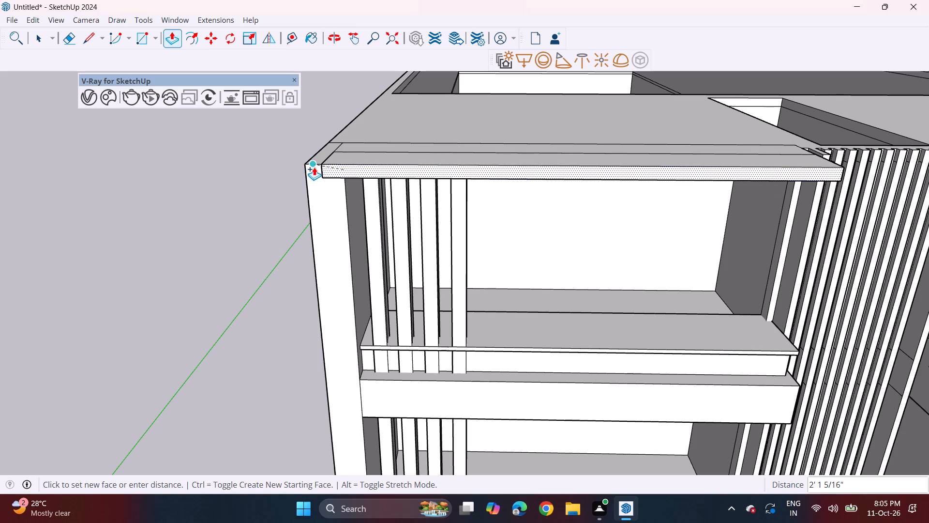
left_click(314, 167)
Extend the right roof slab's front edge about 2' 1 5/16" forward, aligned with the left roof slab's front edge.
middle_click_drag(458, 190, 437, 154)
scroll(429, 162, "down", 3)
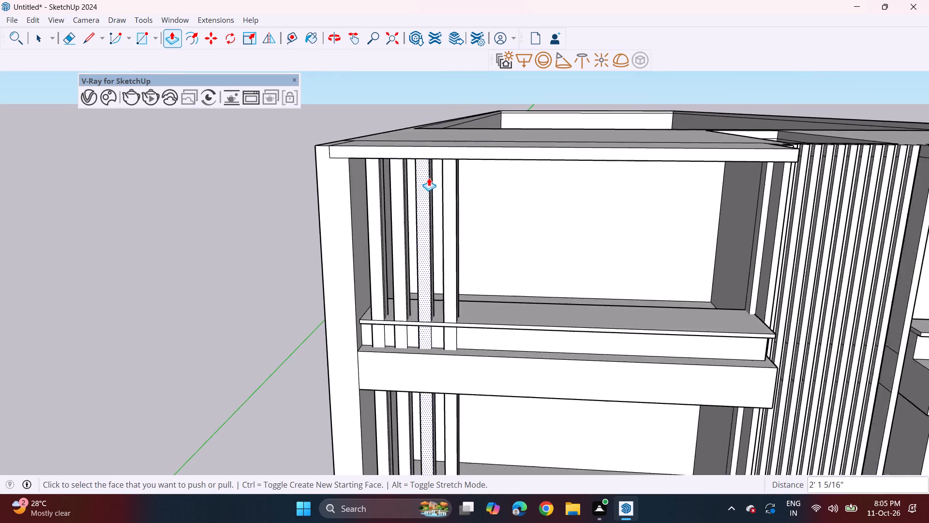
scroll(429, 178, "down", 1)
middle_click_drag(534, 215, 219, 198, "shift")
middle_click_drag(416, 181, 241, 264)
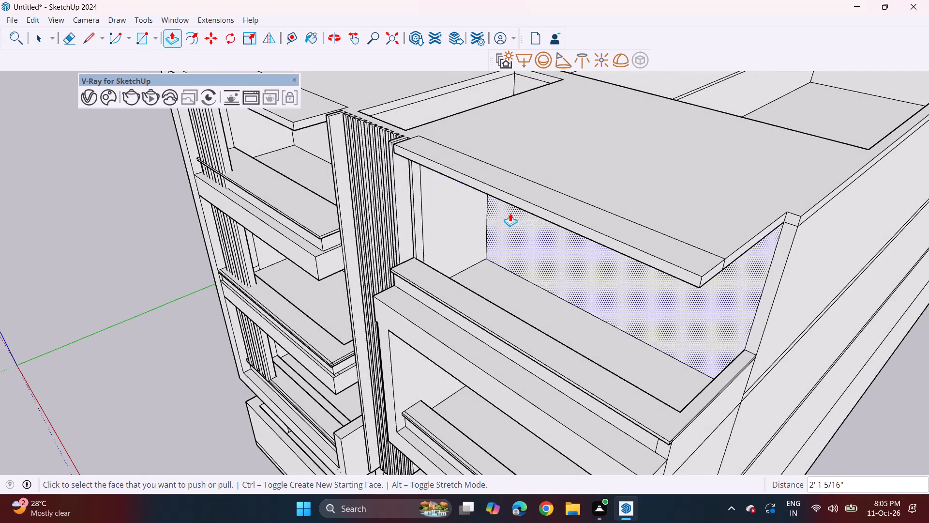
left_click(521, 206)
left_click(293, 124)
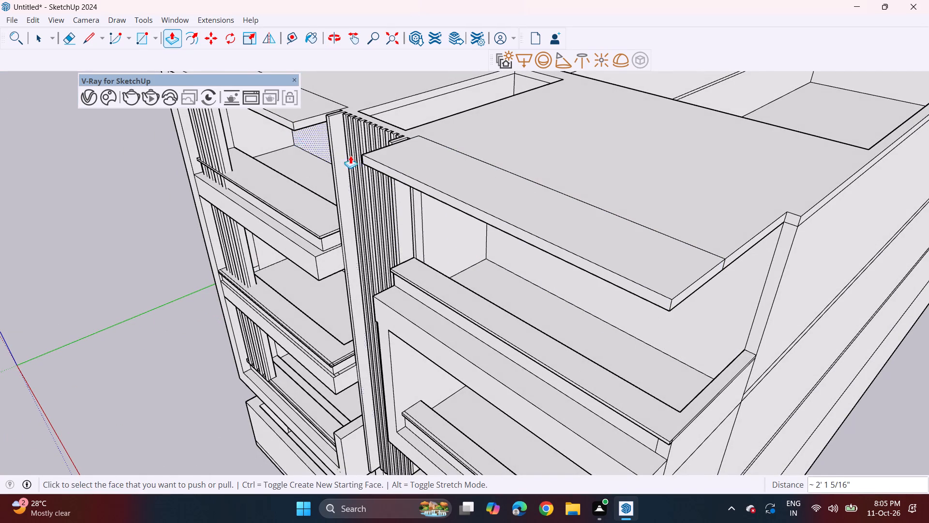
Extend the right roof overhang's outer end sideways until it is flush with the side wall's outer corner.
left_click(711, 277)
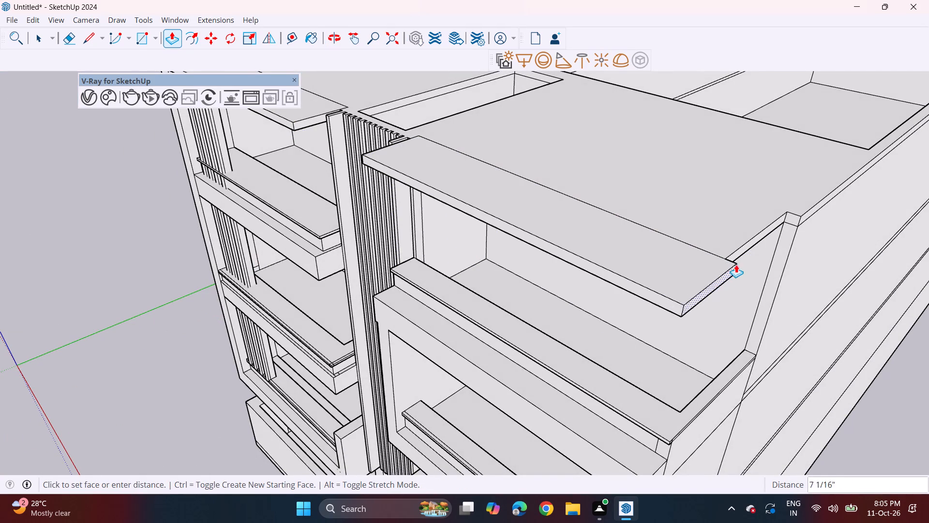
left_click(799, 230)
double_click(759, 242)
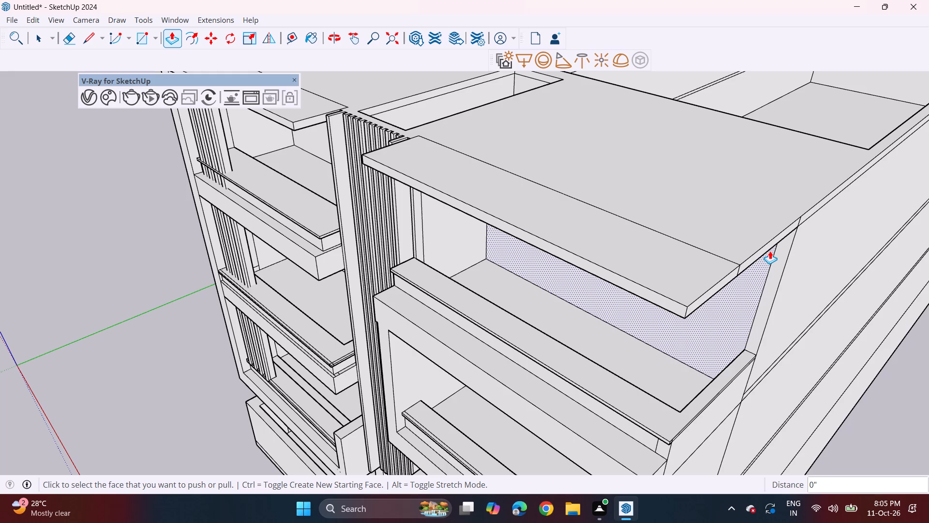
Erase the seam lines across the undersides of the right and left roof overhangs.
middle_click_drag(592, 241, 669, 123)
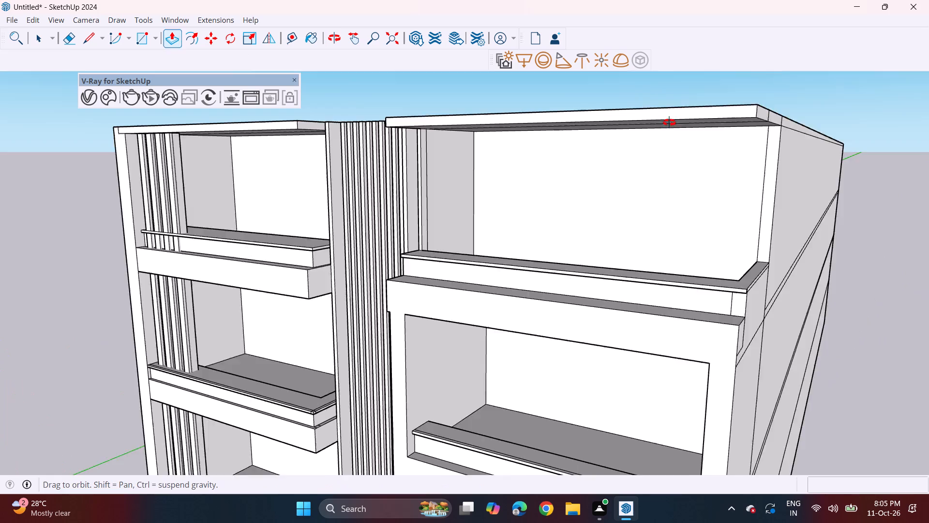
middle_click_drag(669, 123, 681, 100)
left_click(65, 34)
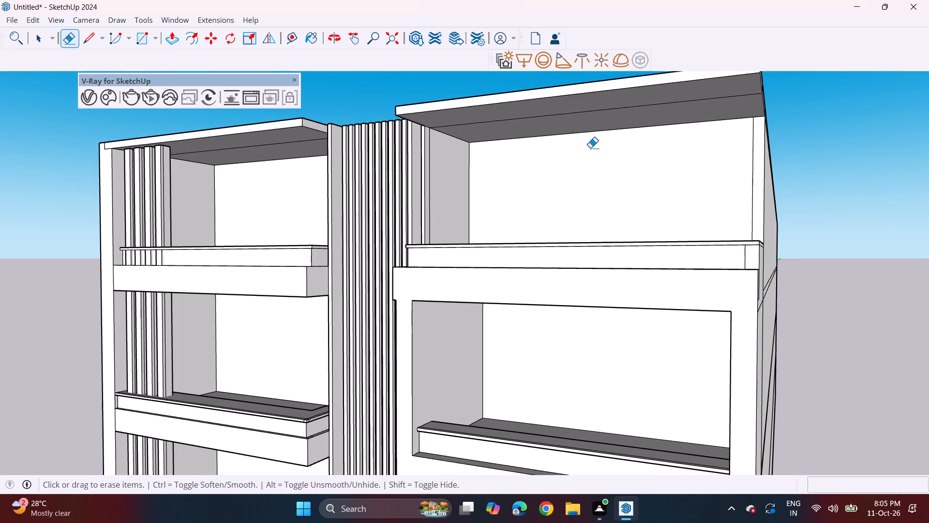
left_click_drag(526, 108, 531, 119)
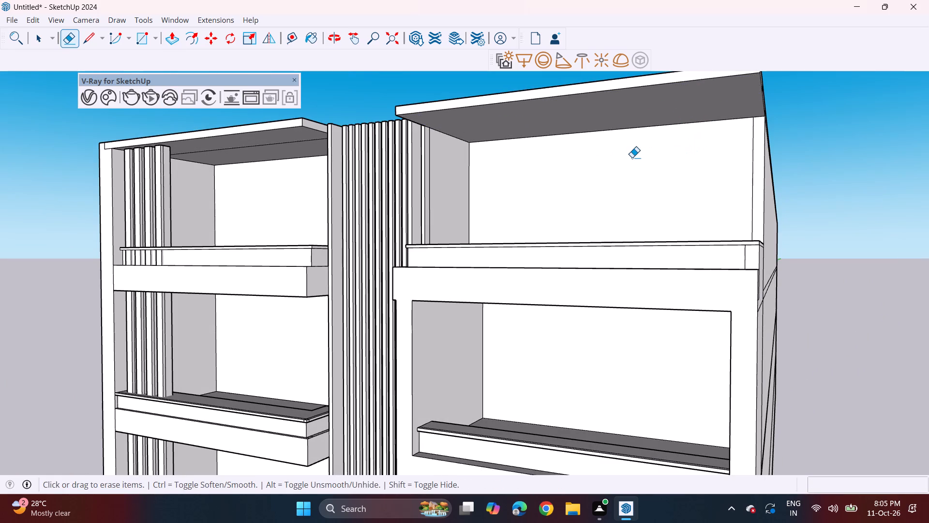
left_click(273, 144)
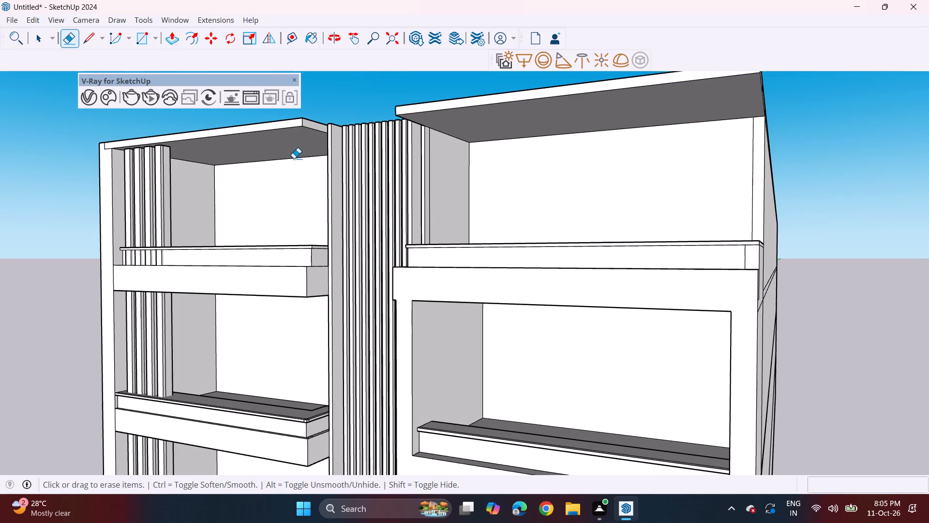
Extend the right overhang's inner end about 6' 9 1/8" across the front of the finned tower to meet the left overhang.
middle_click_drag(294, 158, 425, 154)
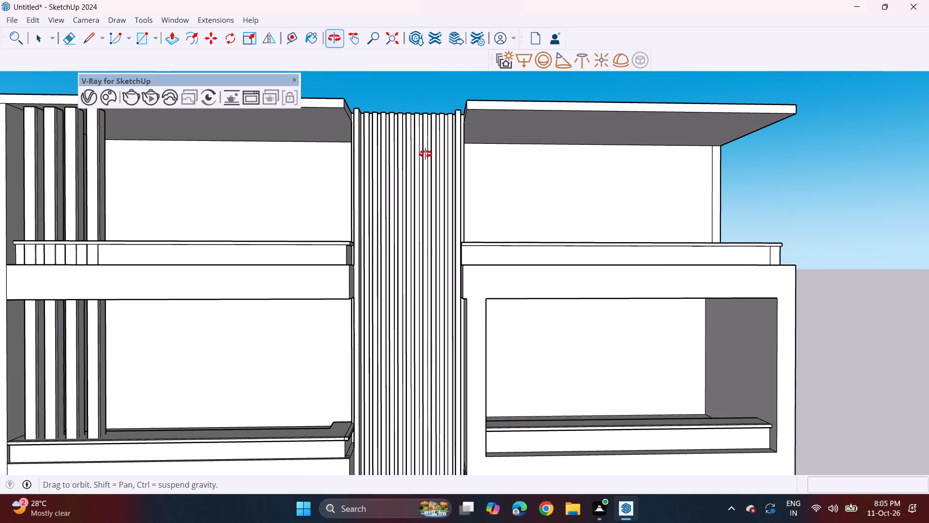
middle_click_drag(425, 154, 467, 232)
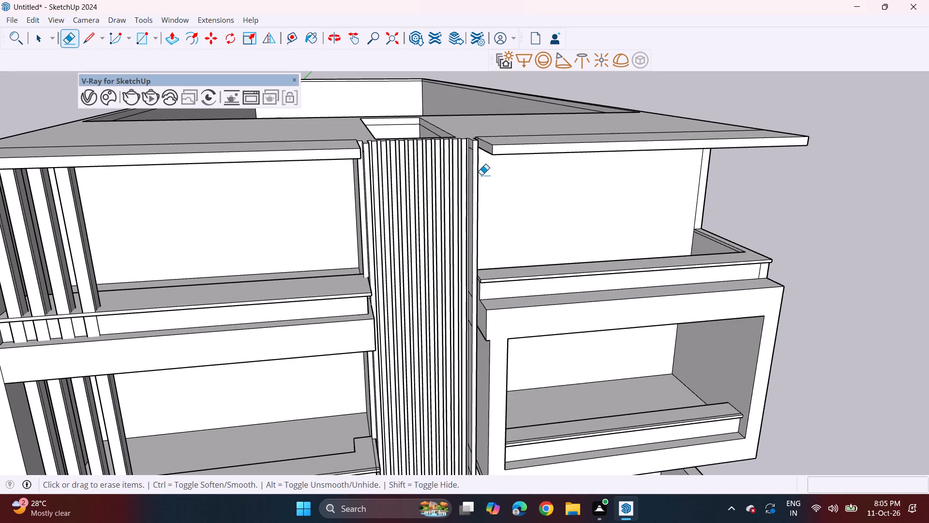
left_click(173, 35)
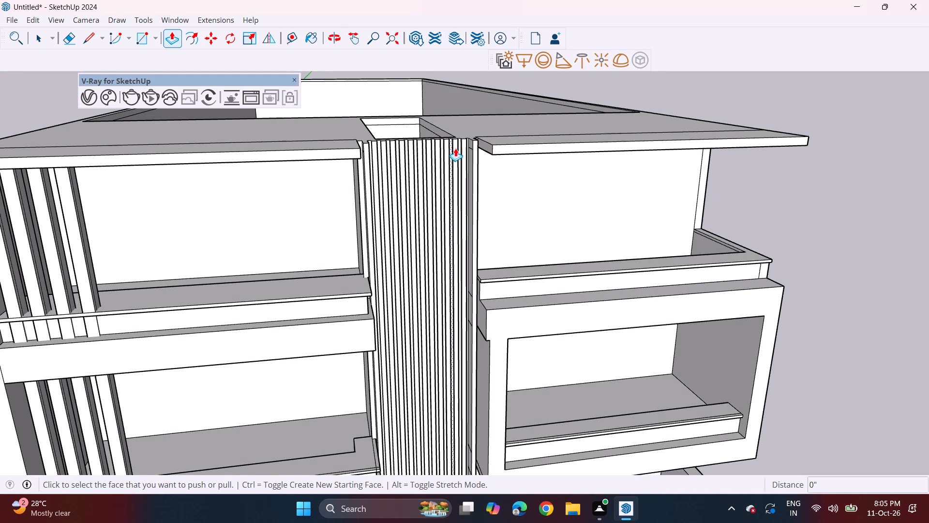
left_click(487, 147)
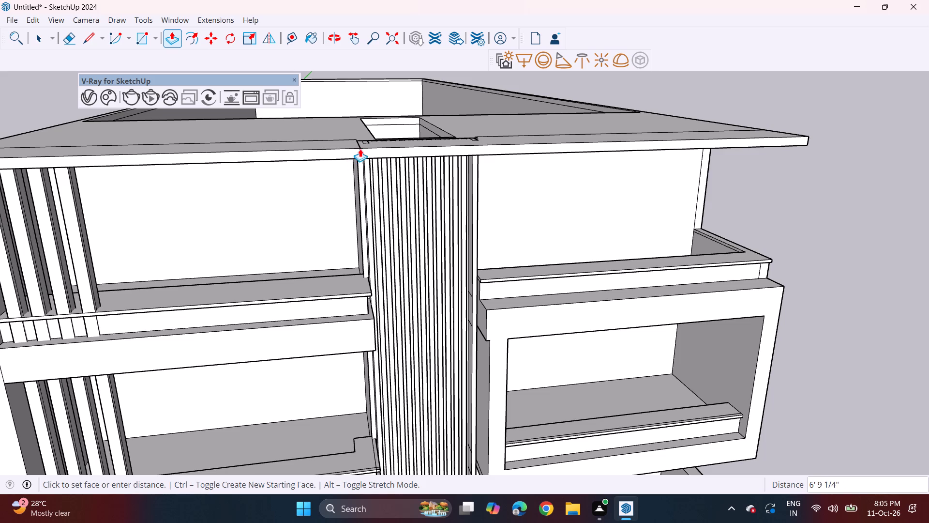
scroll(360, 148, "up", 9)
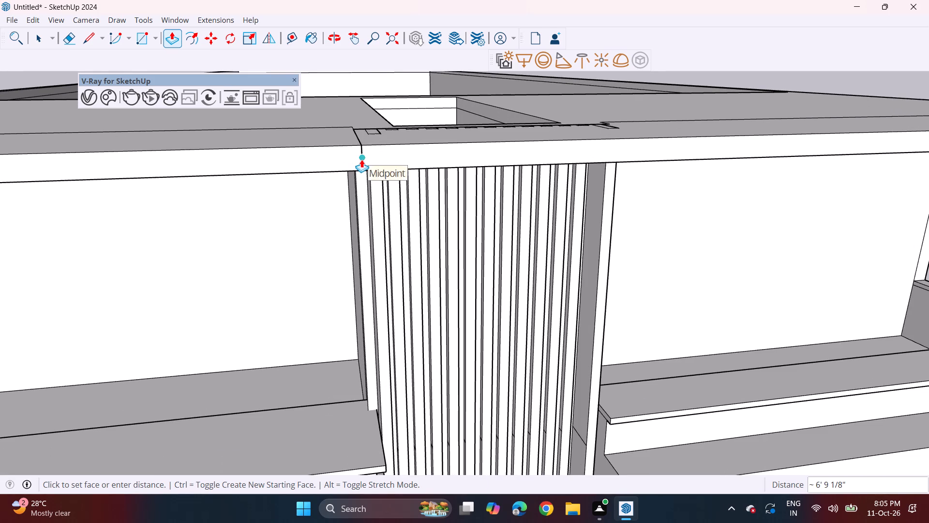
left_click(361, 159)
Erase the seam edges between the left and central overhangs on the underside and front face.
middle_click_drag(427, 166, 380, 78)
left_click(73, 43)
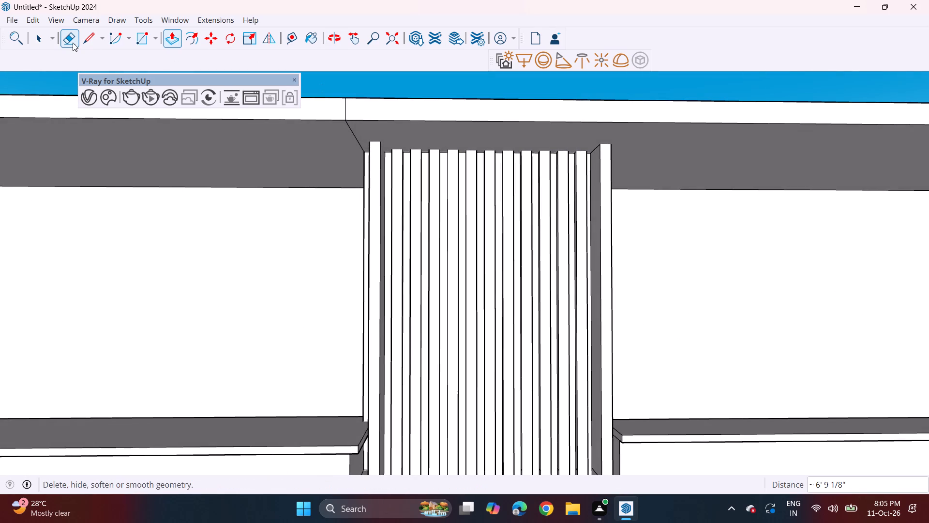
left_click(357, 138)
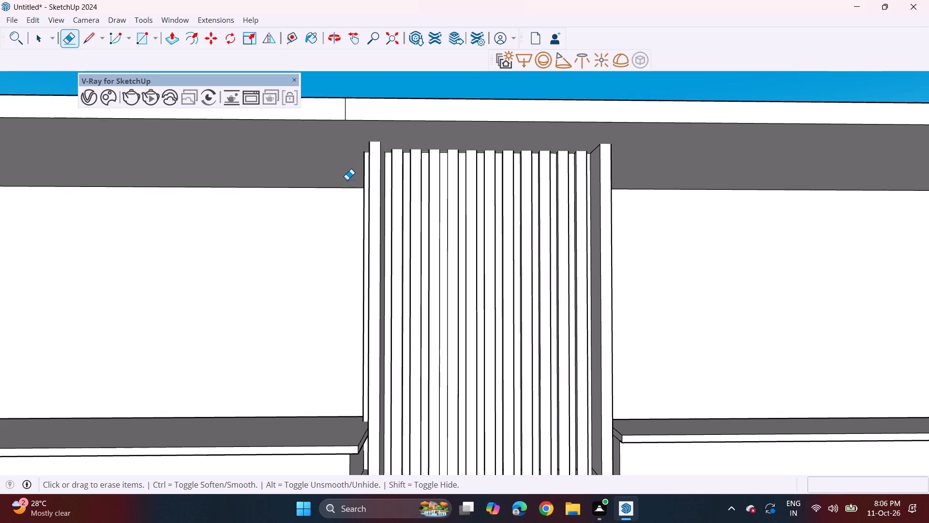
left_click(345, 114)
Raise the front strip of the left roof overhang by 1' 1/4" to form a raised band.
scroll(377, 142, "down", 8)
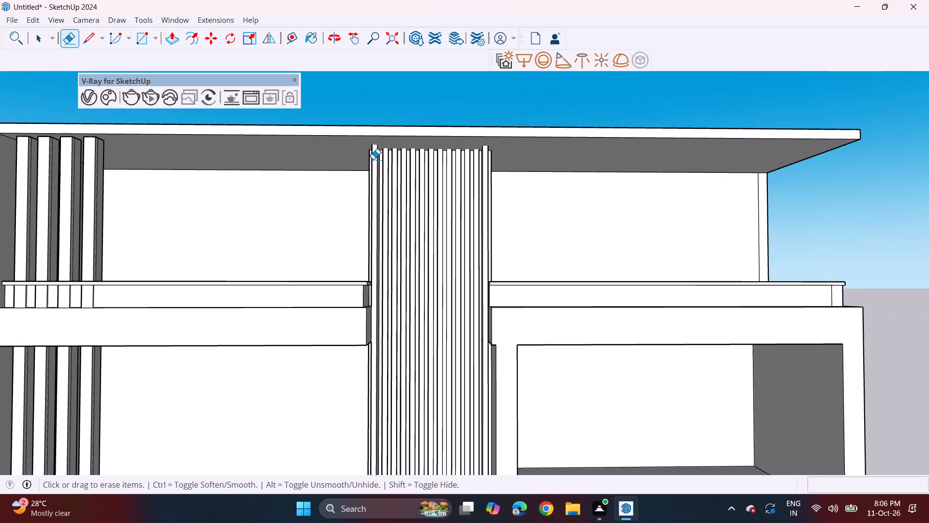
scroll(390, 178, "down", 11)
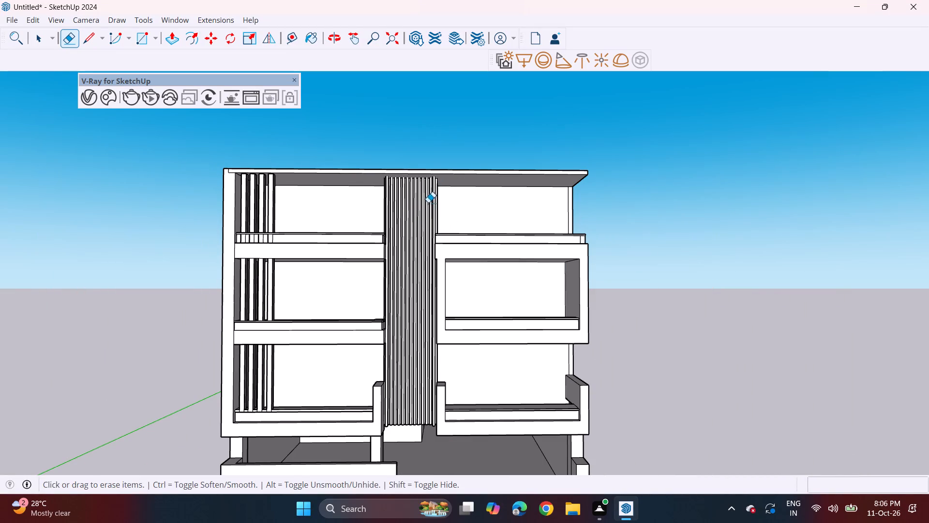
middle_click_drag(428, 177, 432, 238)
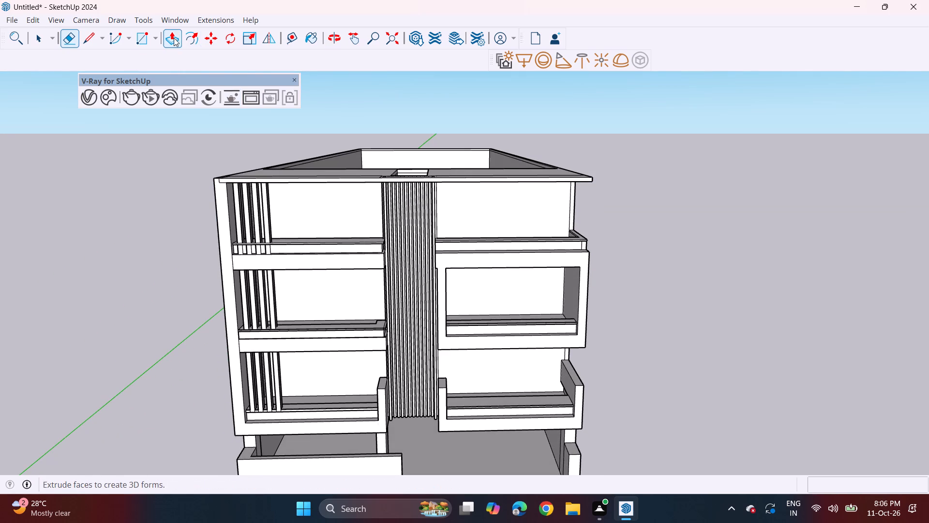
left_click(174, 38)
middle_click_drag(289, 171, 288, 249)
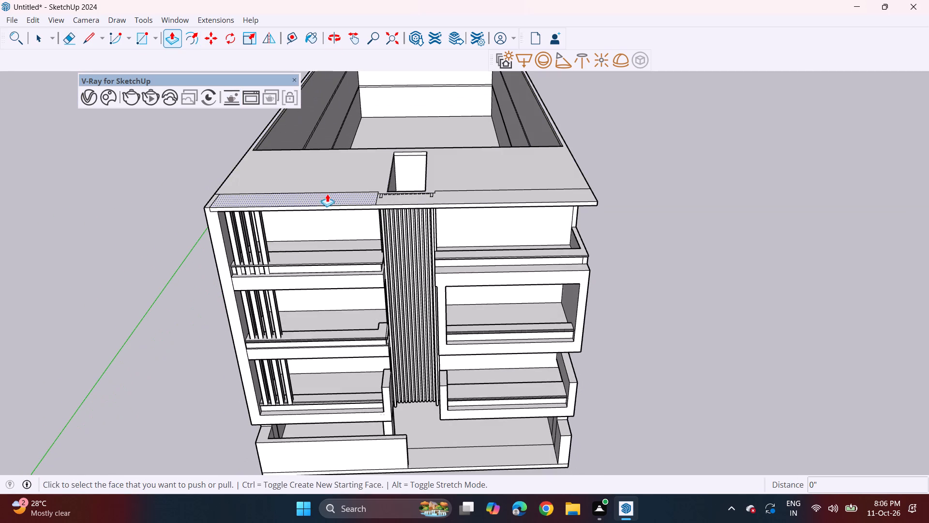
left_click(355, 196)
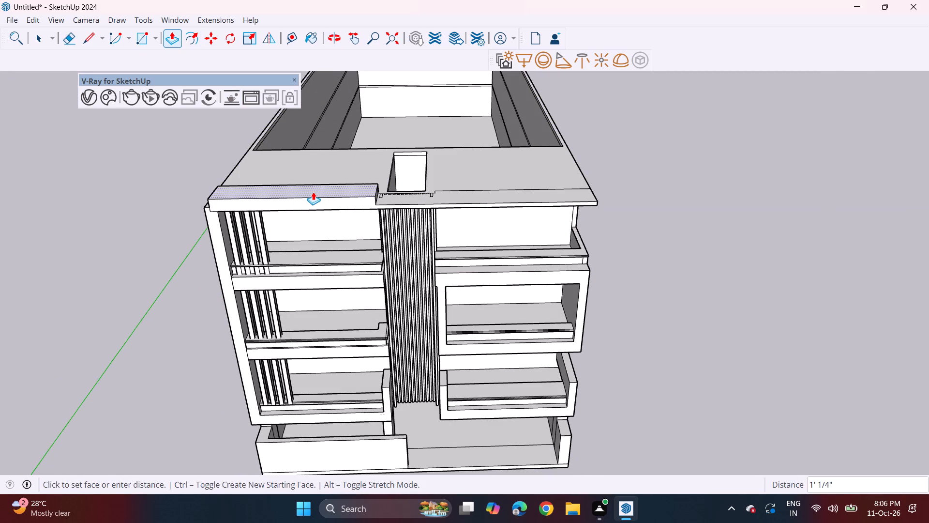
left_click(313, 192)
Extend the raised left band's outer end about 7 1/4", flush with the side wall's outer face.
middle_click_drag(182, 226, 490, 185)
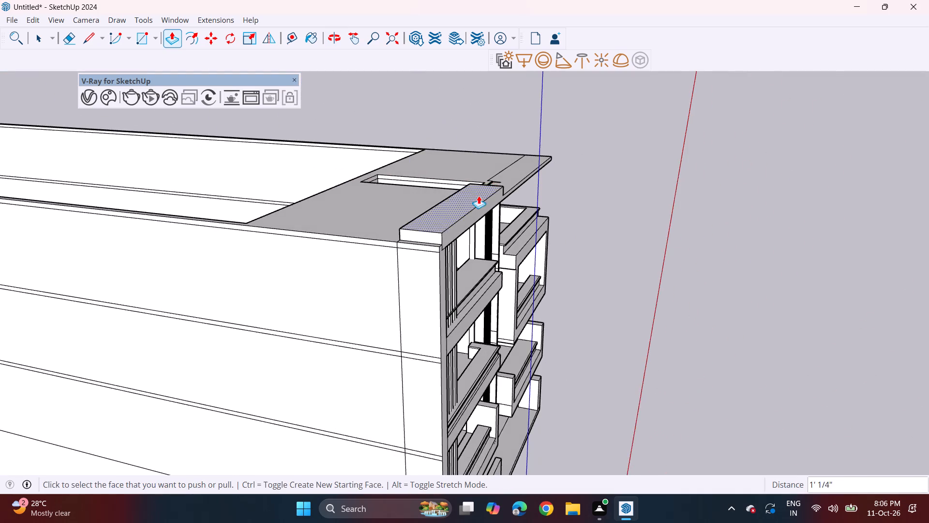
scroll(449, 224, "up", 2)
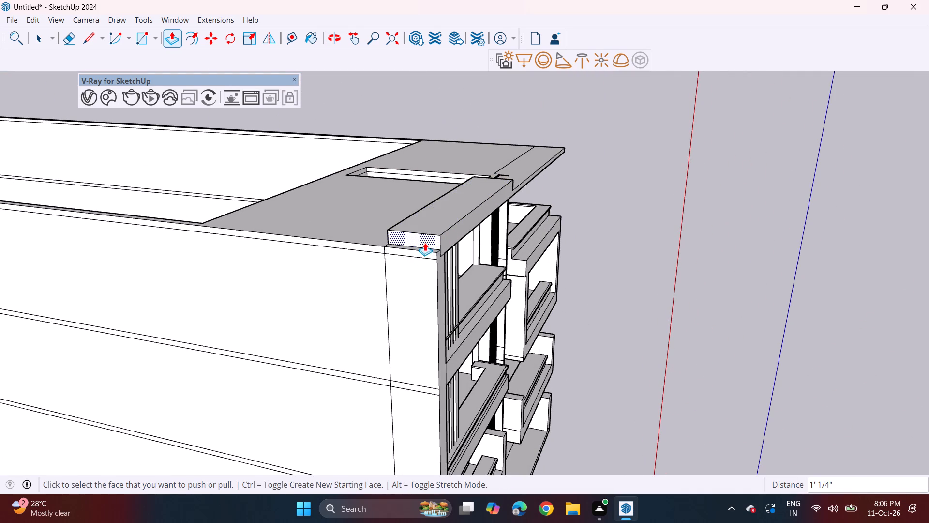
left_click(426, 240)
left_click(430, 253)
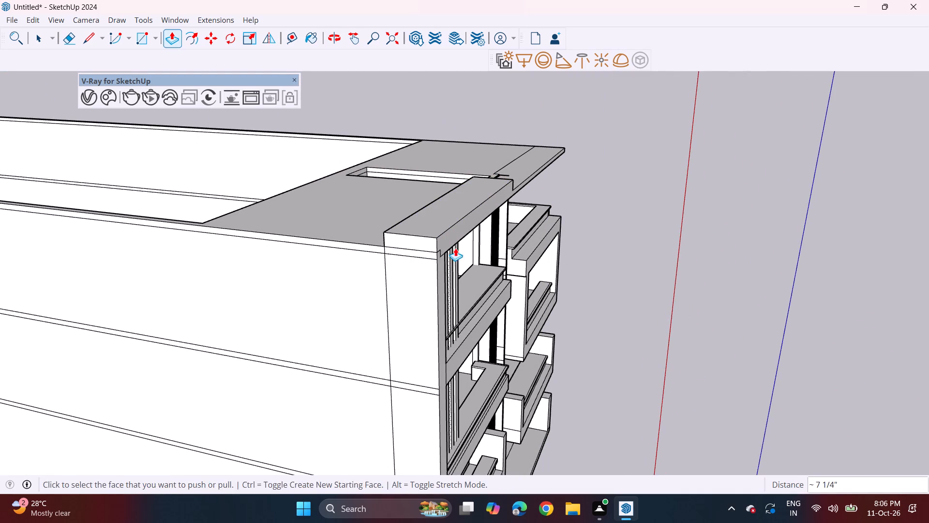
Erase the leftover stepped edges on the front face where the raised band meets the left side wall.
middle_click_drag(456, 247, 114, 200)
scroll(196, 178, "up", 3)
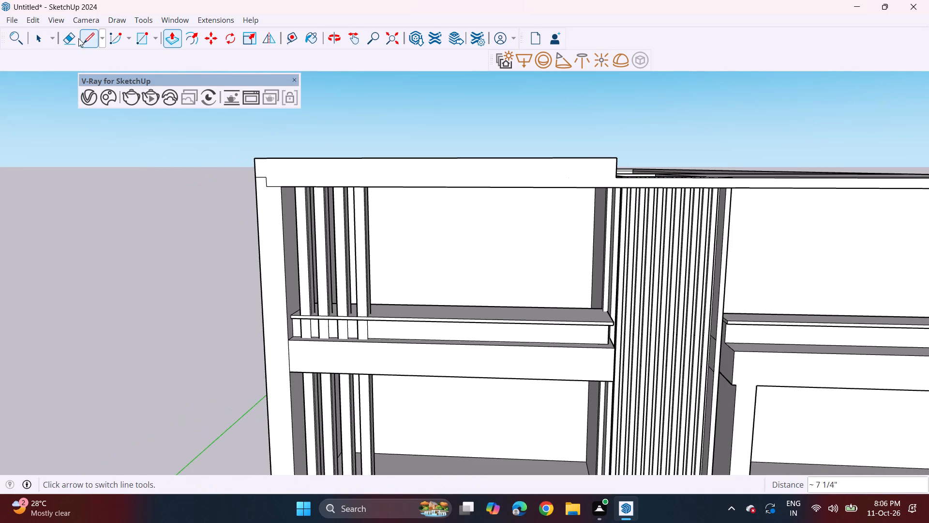
left_click(77, 38)
left_click(262, 183)
double_click(265, 180)
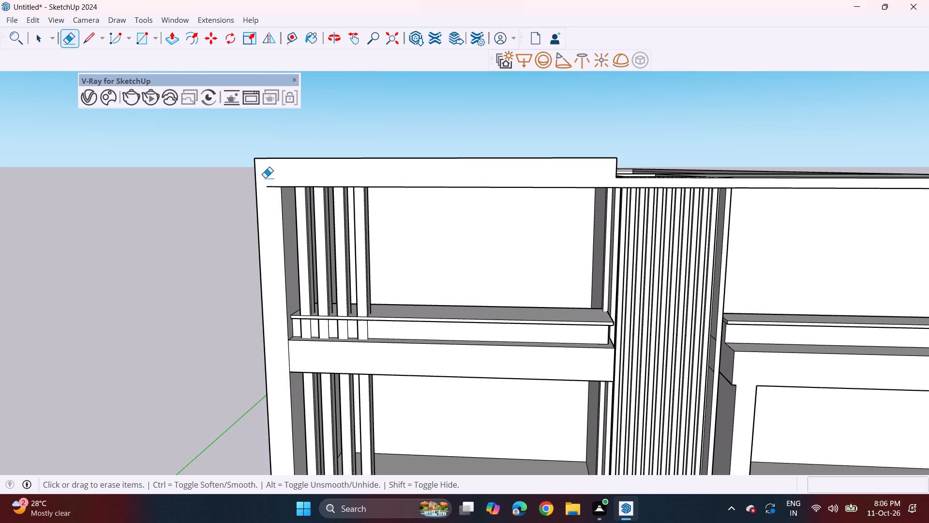
left_click(273, 185)
left_click(266, 188)
Raise the front strip over the tower and right overhang by 11 3/4", level with the left raised band.
scroll(259, 169, "down", 7)
middle_click_drag(427, 204, 338, 276)
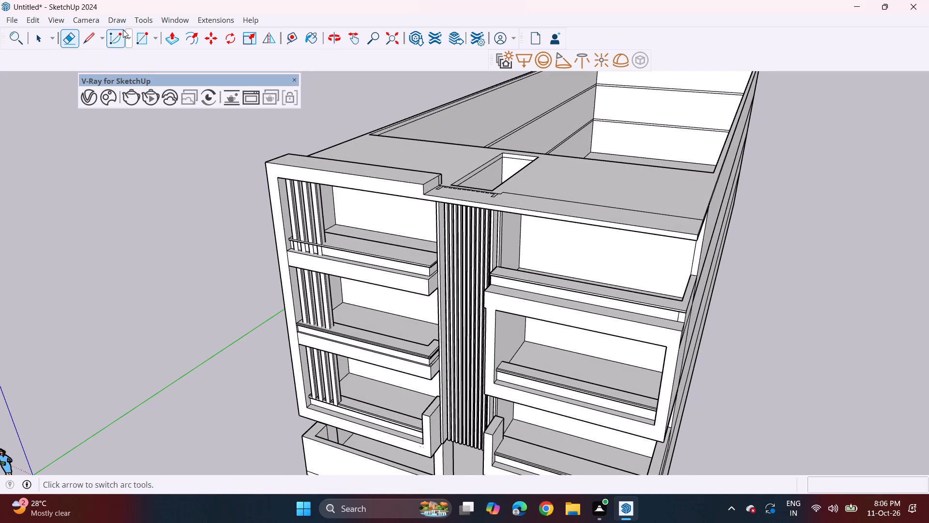
left_click_drag(172, 39, 177, 41)
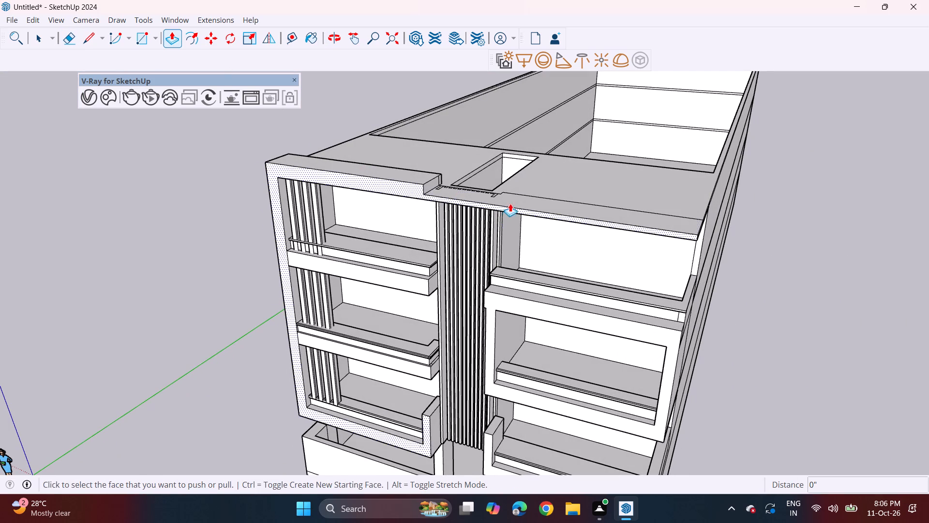
left_click(510, 199)
left_click(502, 199)
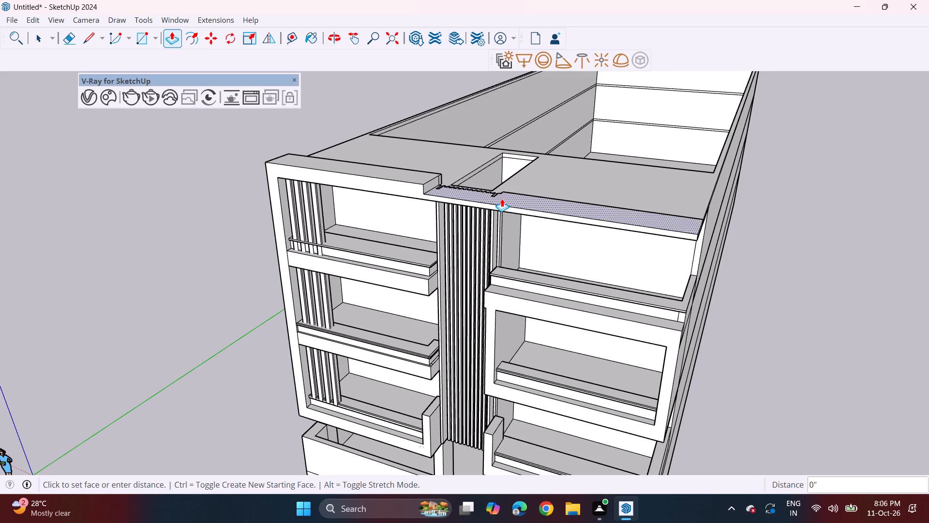
left_click(420, 185)
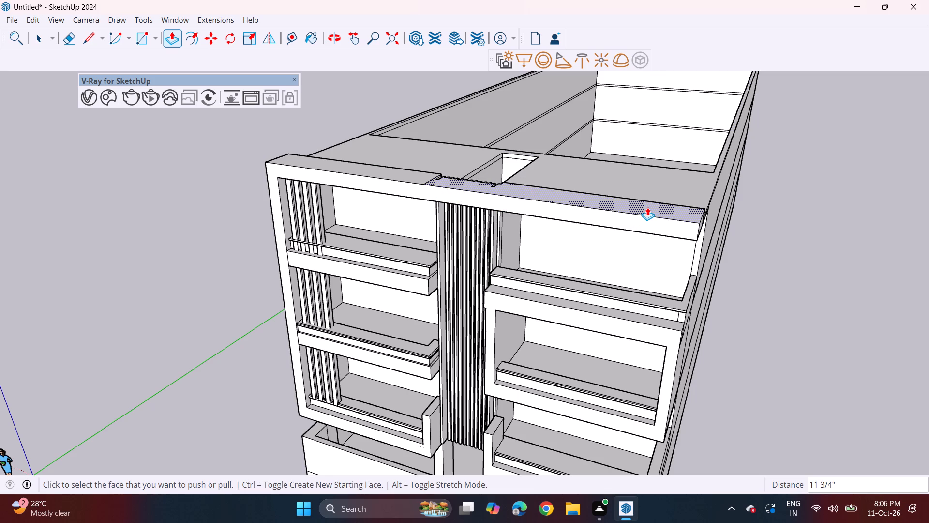
Erase the seam line across the top of the raised front band beside the tower.
middle_click_drag(659, 203, 657, 203)
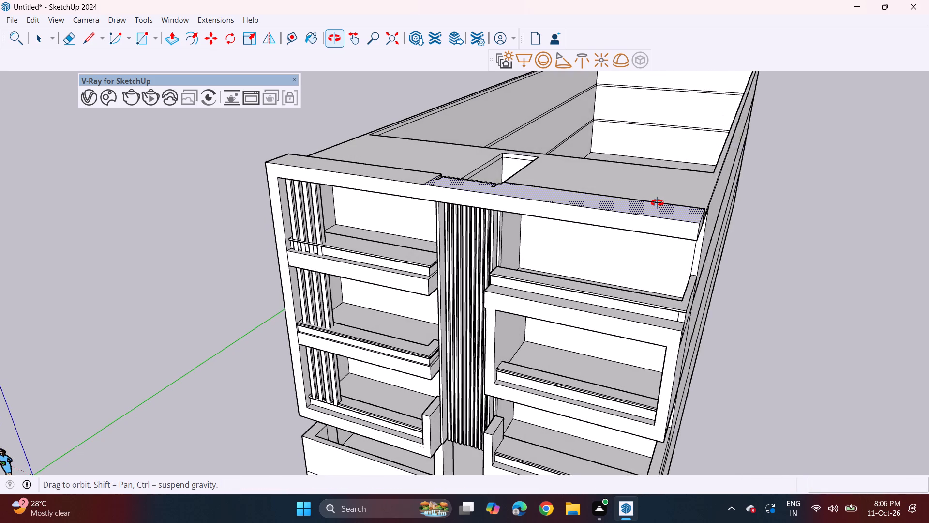
middle_click_drag(657, 203, 694, 246)
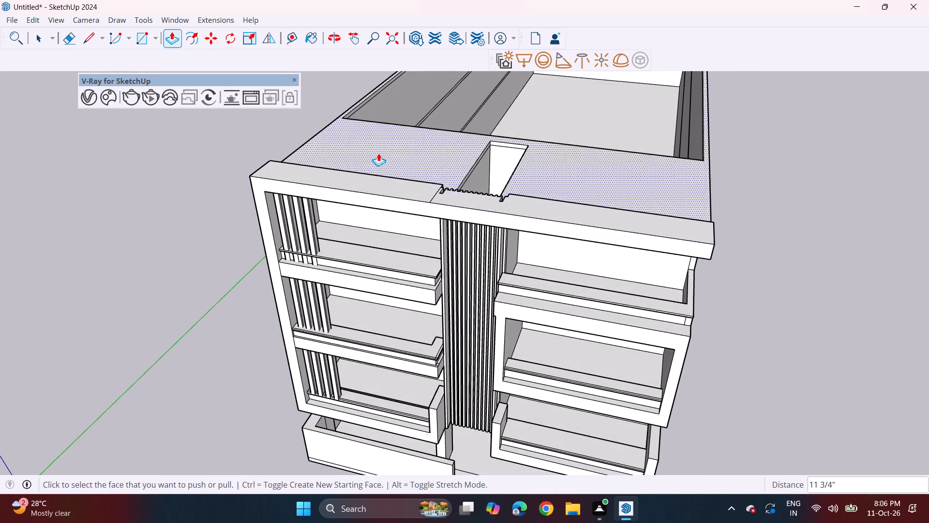
left_click_drag(75, 35, 83, 41)
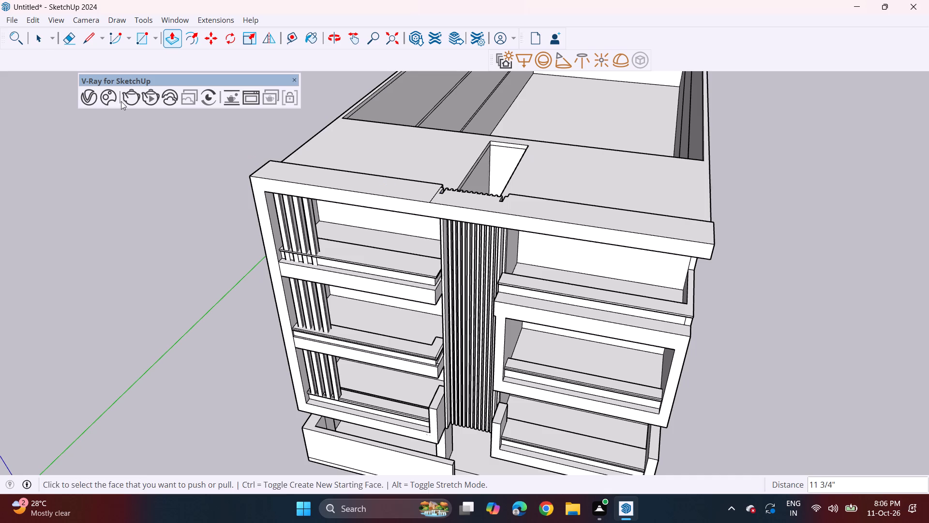
left_click(69, 45)
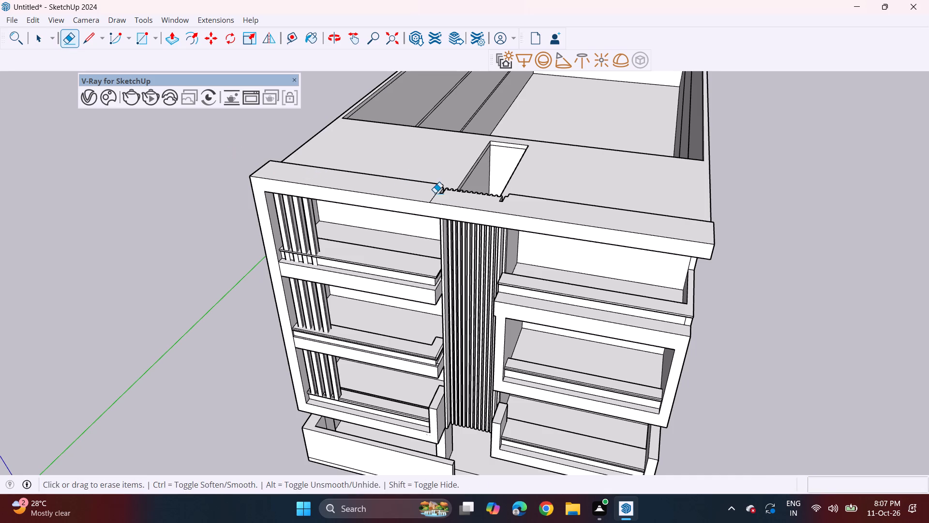
left_click(433, 195)
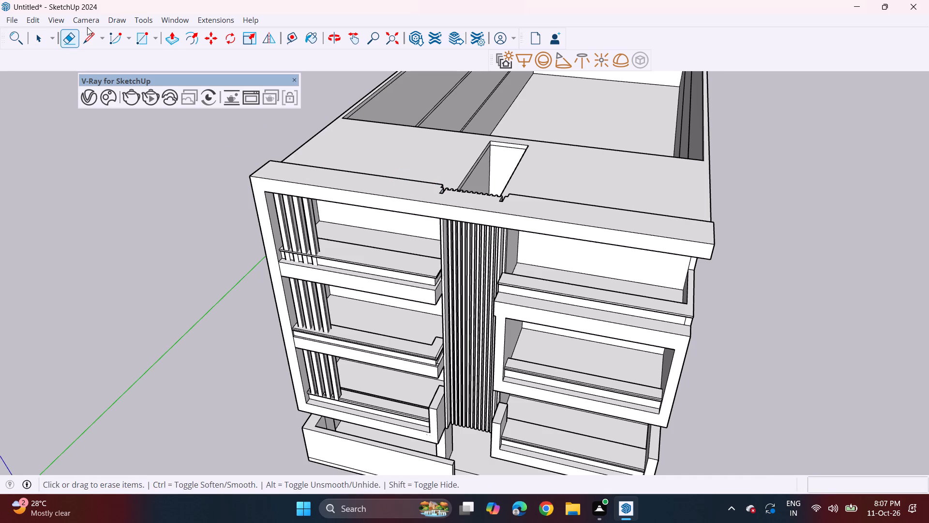
Draw two parallel lines lengthwise along the top of the raised front band and close them with a short edge near its right end.
left_click(90, 37)
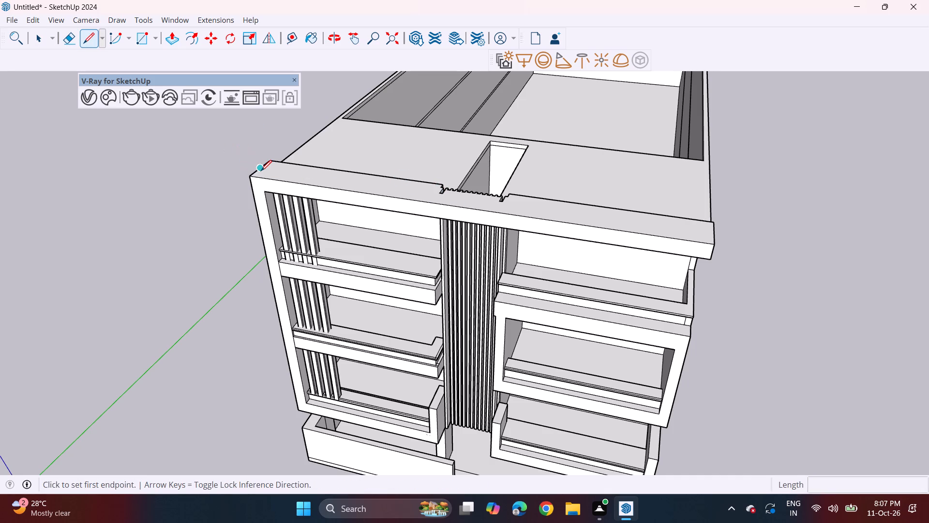
left_click(261, 171)
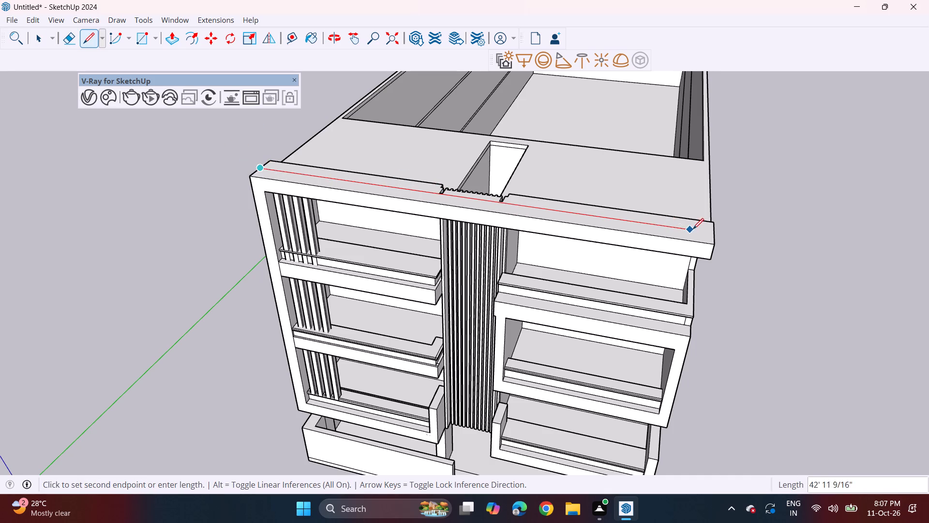
left_click(714, 238)
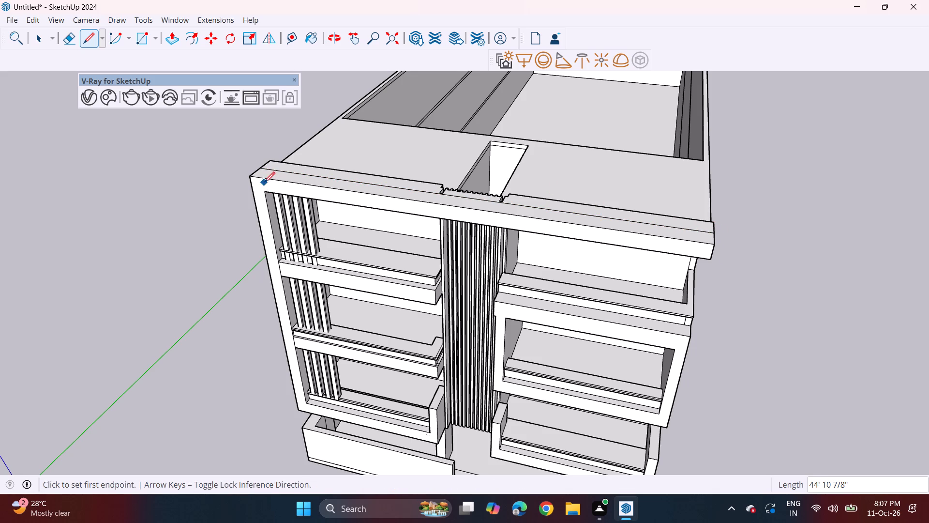
scroll(263, 179, "up", 4)
left_click(253, 172)
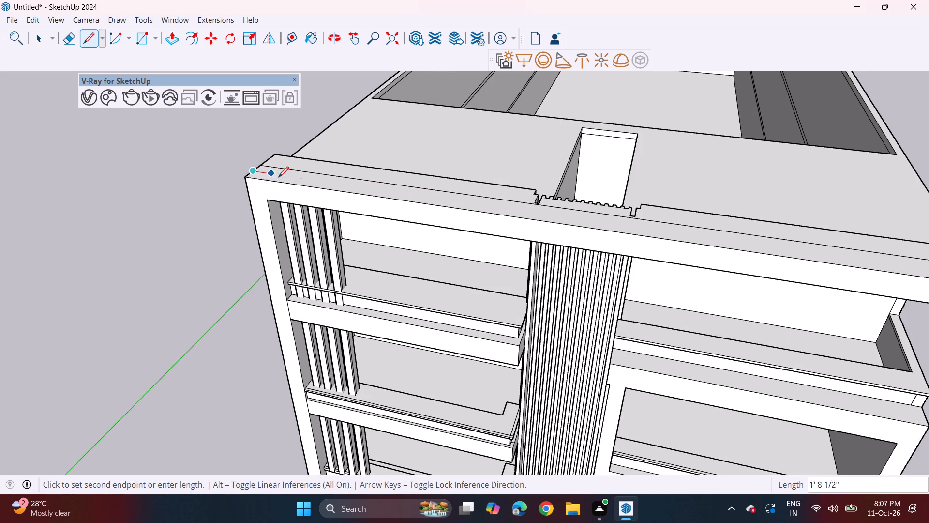
scroll(724, 219, "down", 3)
middle_click_drag(850, 258, 809, 256)
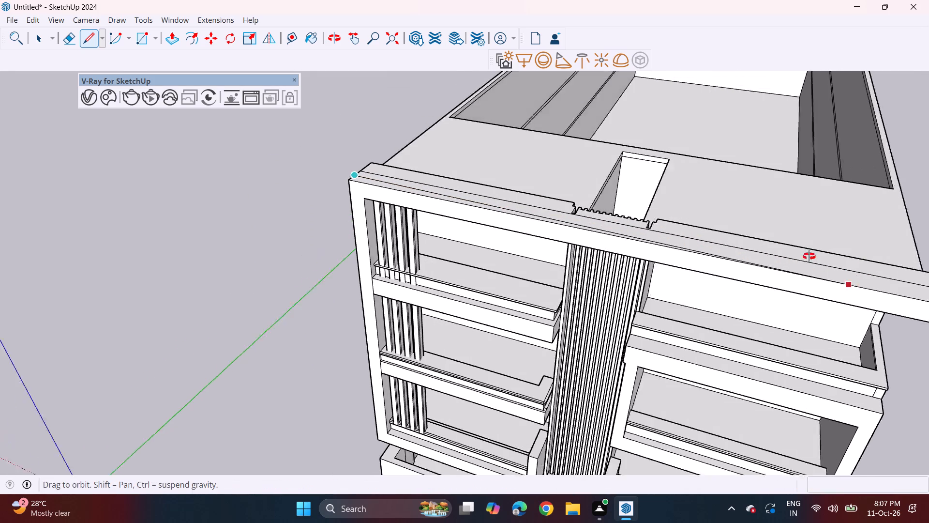
middle_click_drag(809, 256, 778, 250)
middle_click_drag(758, 258, 605, 219, "shift")
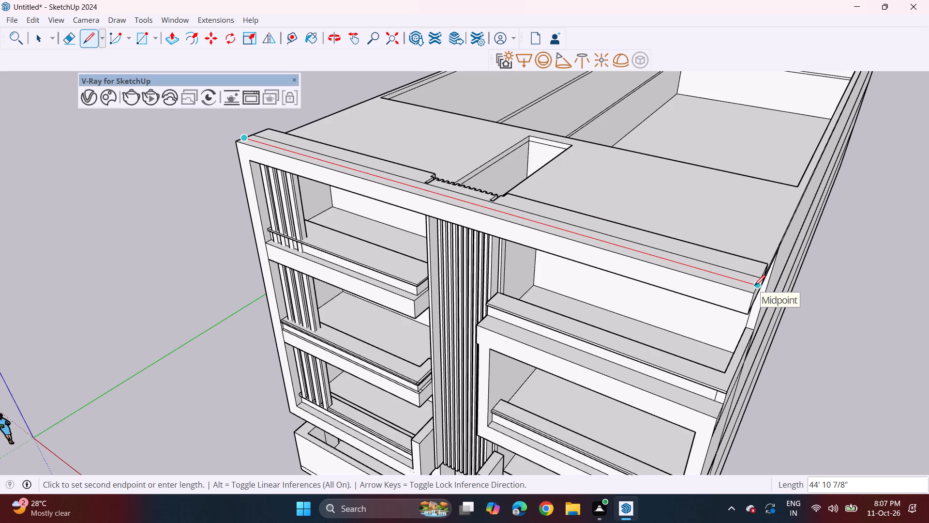
left_click(729, 277)
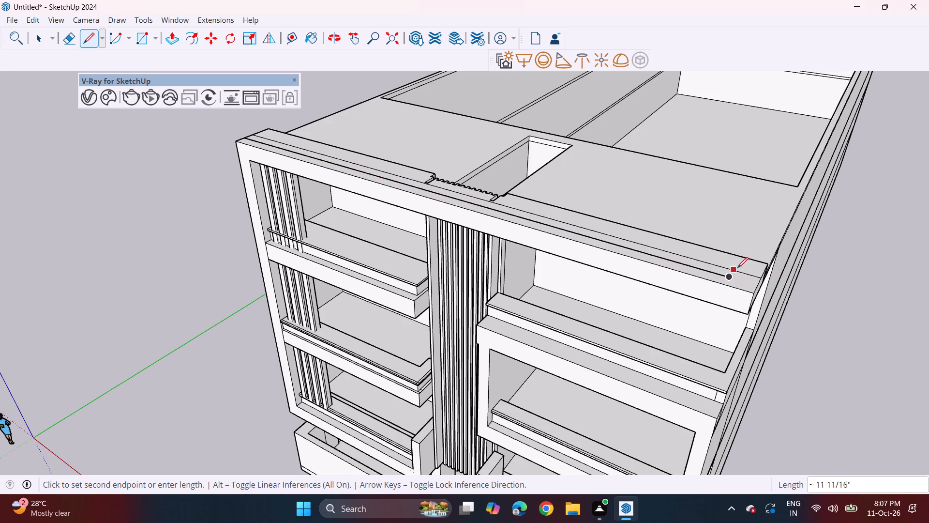
left_click(744, 258)
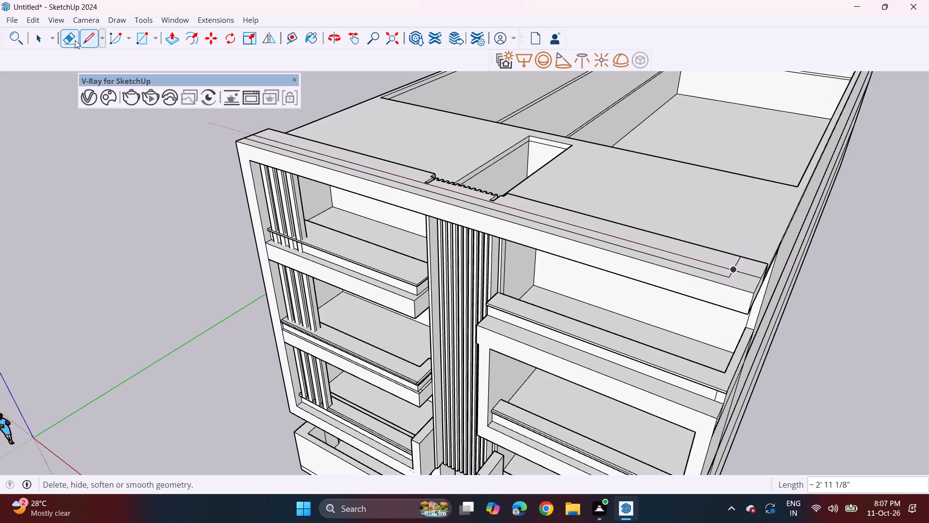
Erase the leftover line segment between the strip's closing edge and the band's right end.
left_click(75, 40)
left_click(748, 275)
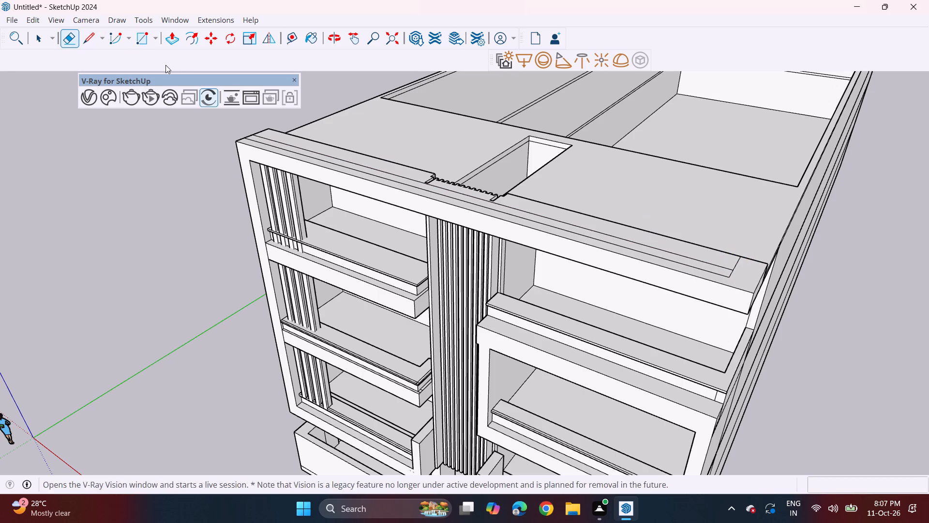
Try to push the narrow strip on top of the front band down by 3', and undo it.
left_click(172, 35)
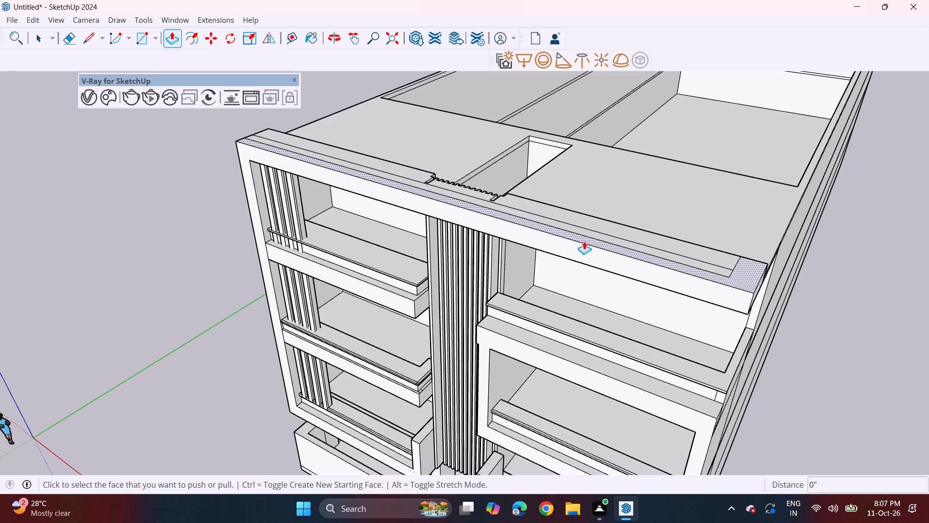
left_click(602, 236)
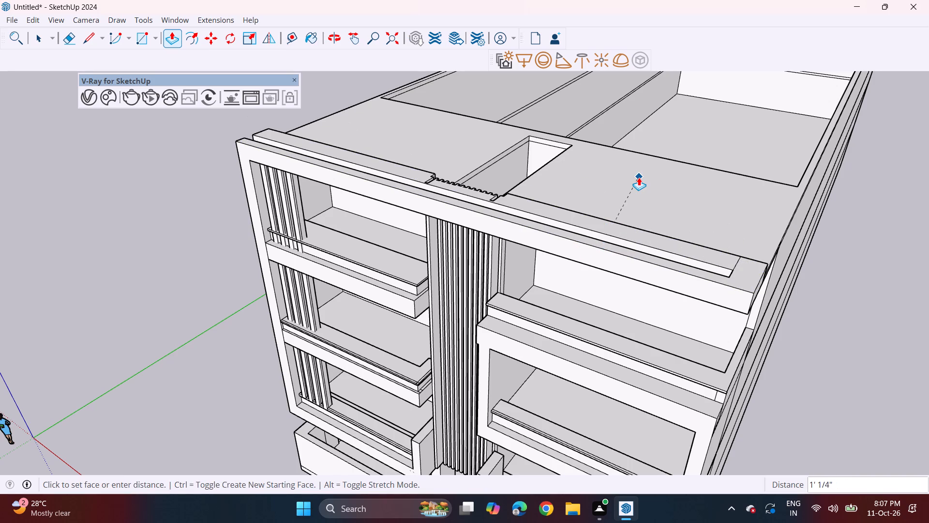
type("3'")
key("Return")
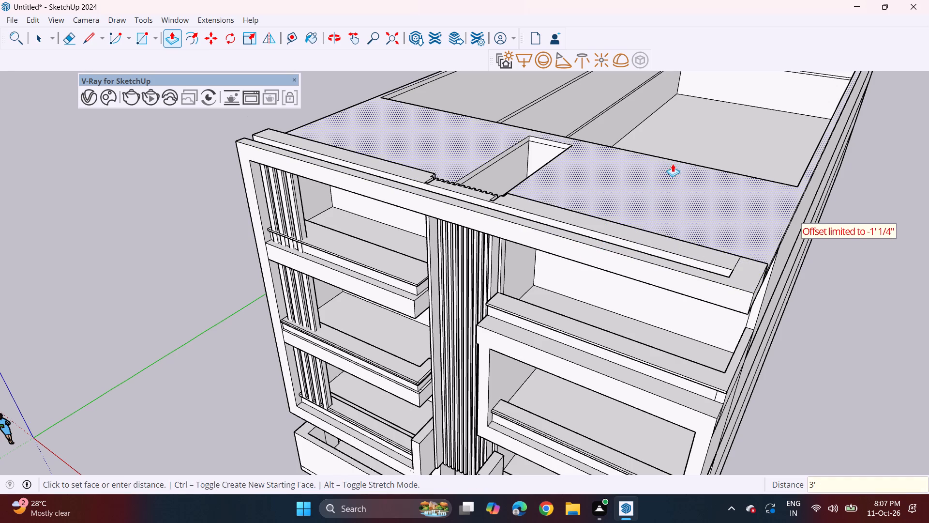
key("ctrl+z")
Raise the narrow strip on top of the front band by 3' as a parapet.
left_click(680, 258)
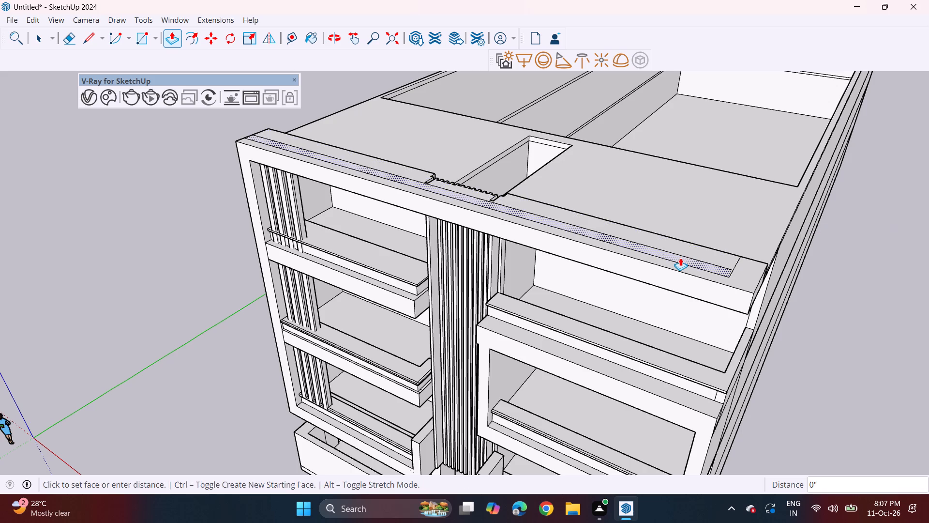
type("3'")
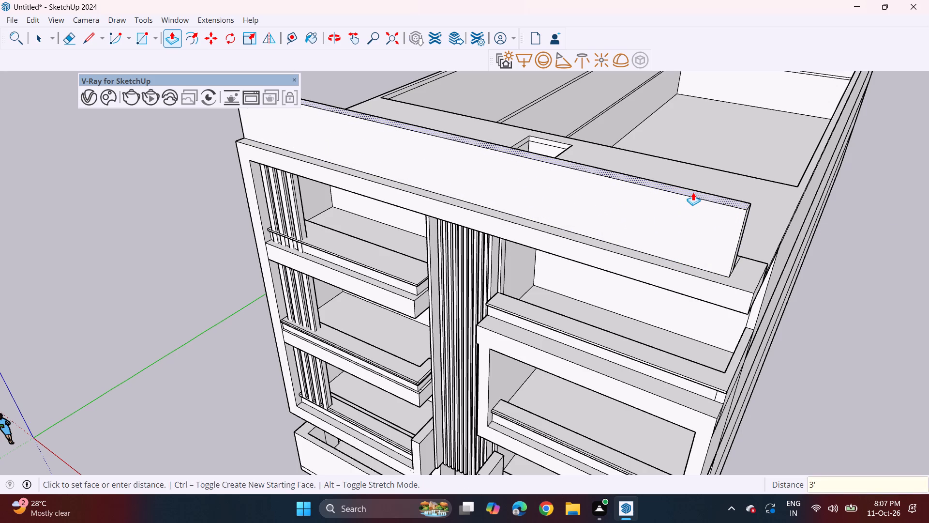
key("Return")
Extend the parapet's right end face by 1' 7 3/4" to reach the end of the front band.
middle_click_drag(745, 268, 572, 302)
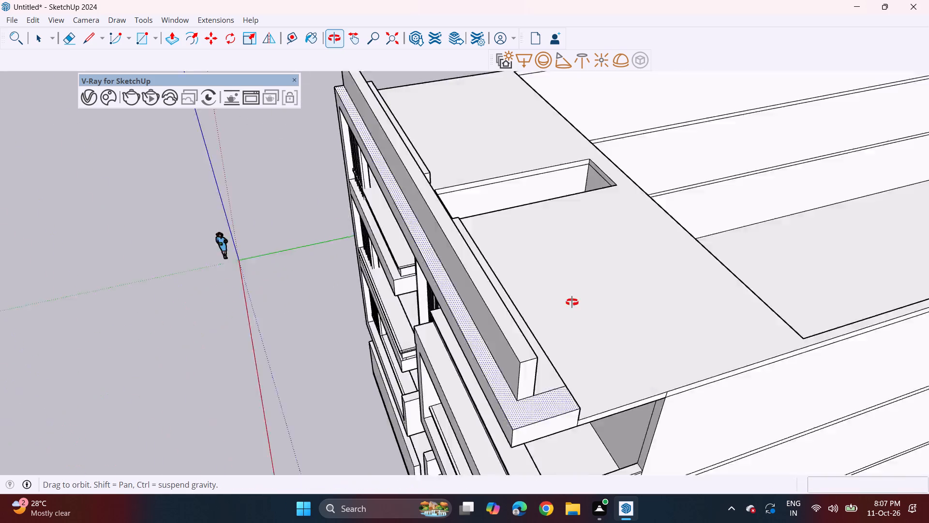
middle_click_drag(572, 302, 408, 295)
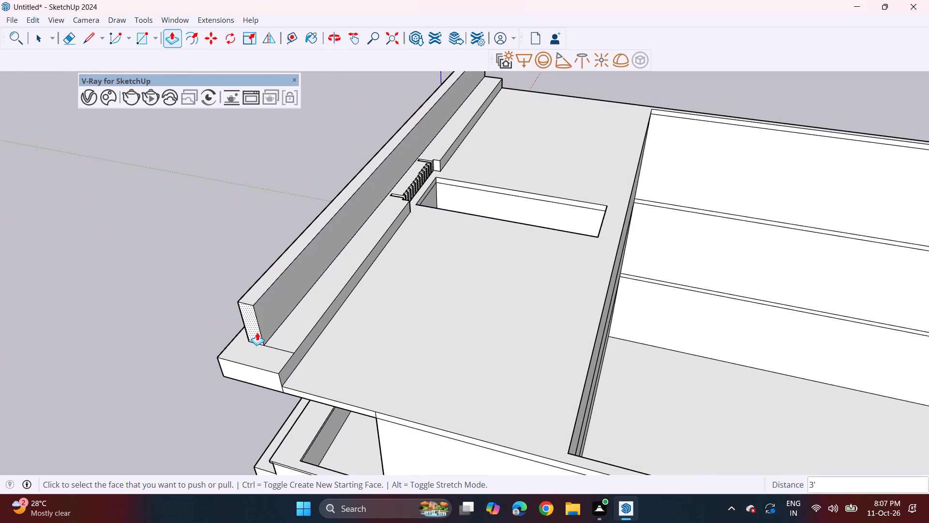
left_click(257, 332)
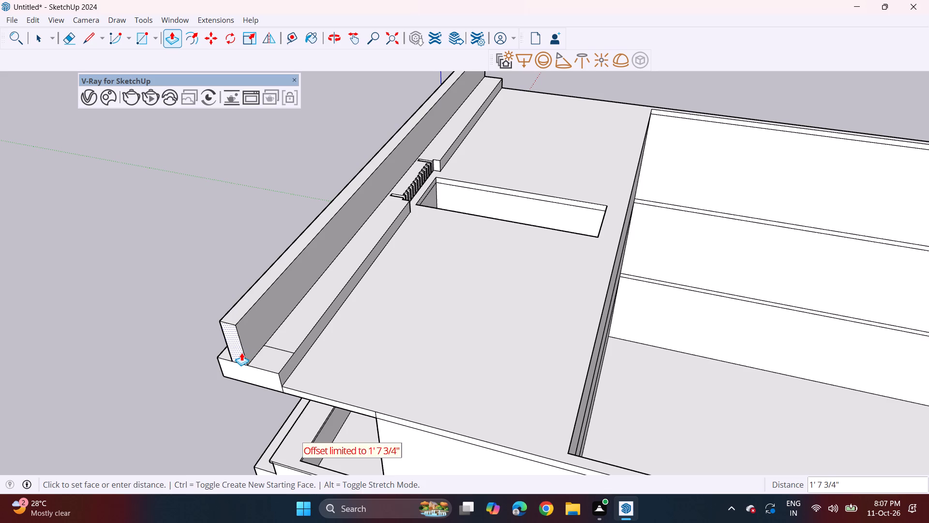
left_click(241, 353)
Pull the inner face of the parapet's extended right end back about 1' 11 3/8" to the band's rear edge.
left_click(257, 345)
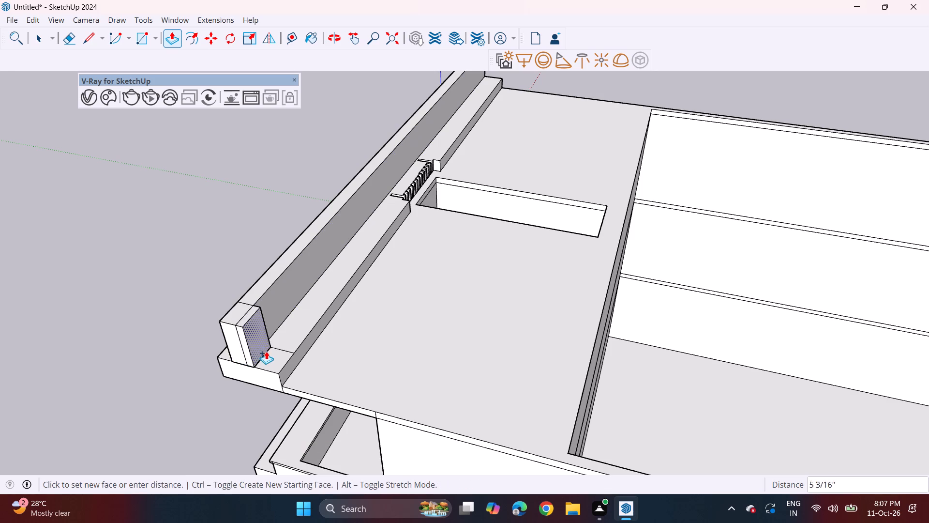
left_click(280, 368)
Split off the right end of the ledge in front of the parapet with an 11 3/4" line and raise it about 5' 8 1/4" as a post.
middle_click_drag(212, 357, 390, 357)
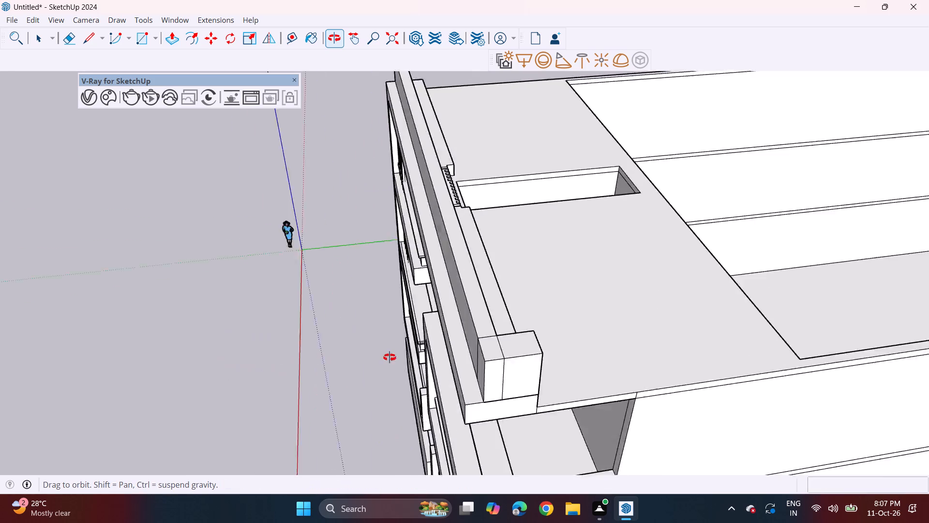
middle_click_drag(390, 357, 598, 334)
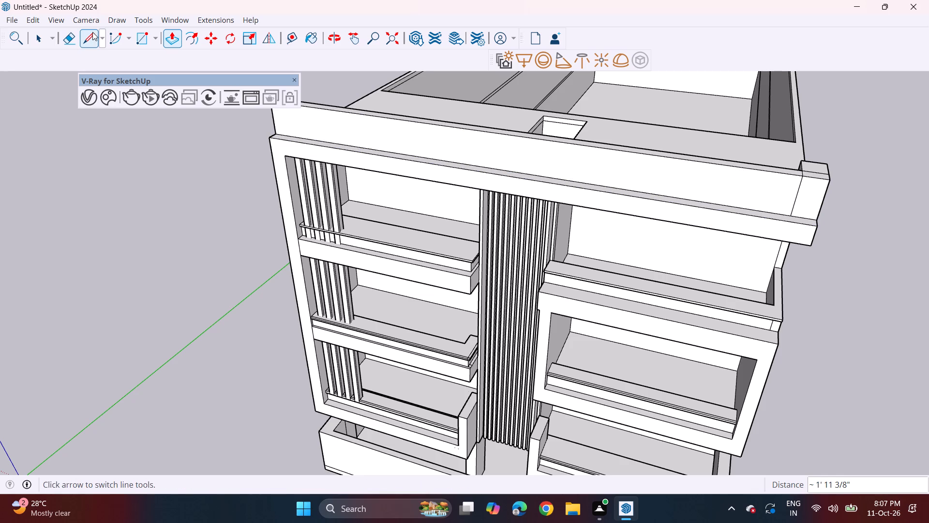
left_click(92, 32)
left_click(791, 216)
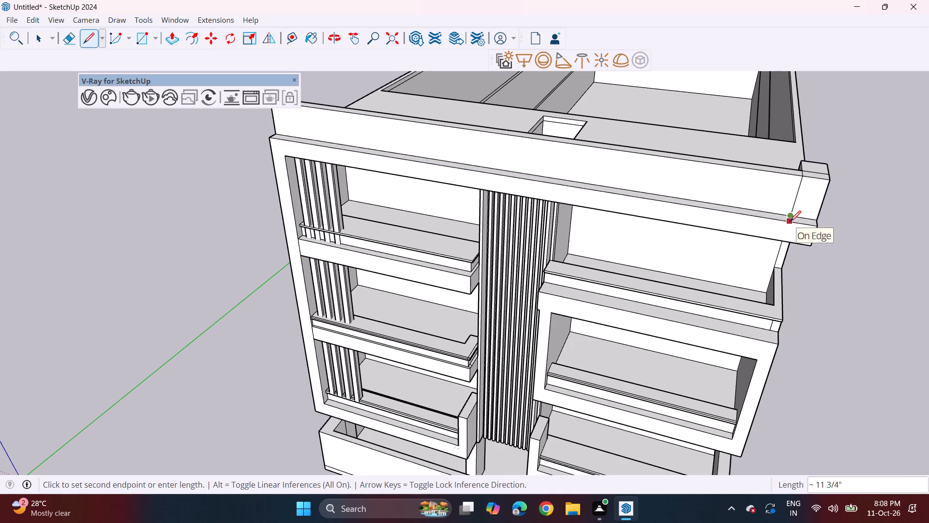
left_click(790, 221)
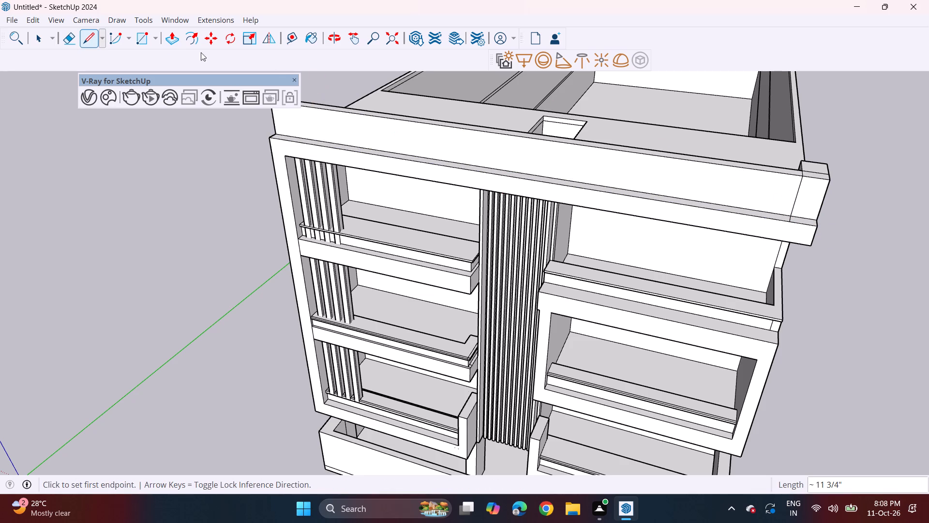
left_click(177, 42)
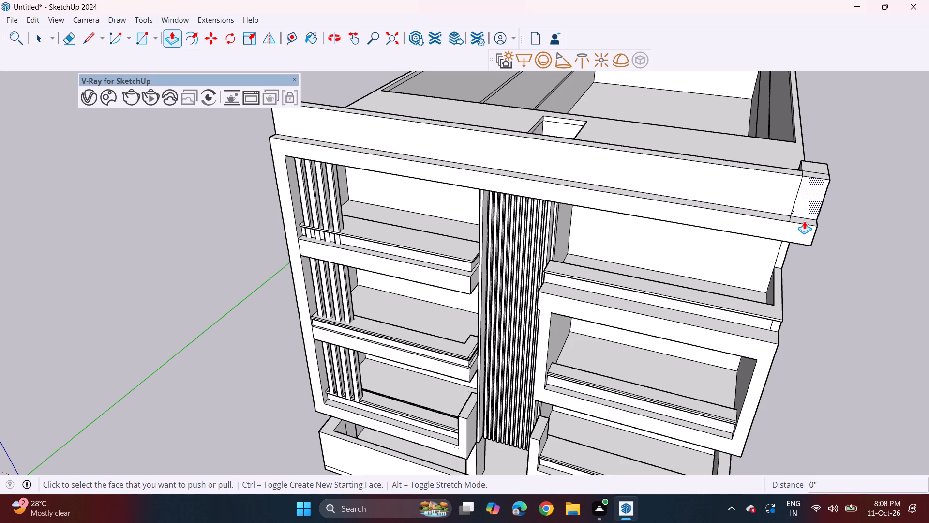
left_click(804, 221)
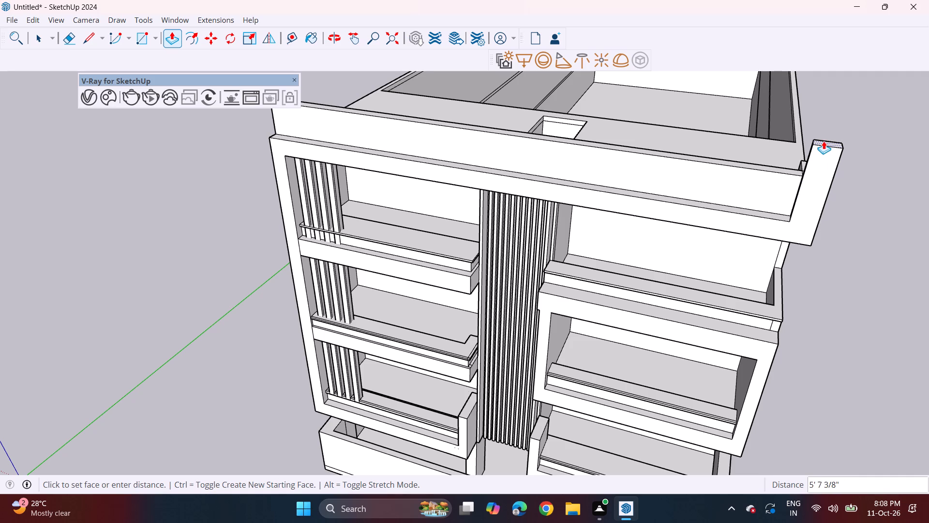
left_click(824, 141)
Draw a horizontal line about 1' 7 3/4" long across the upper part of the corner post's rear face.
middle_click_drag(813, 187, 820, 95)
scroll(795, 115, "down", 6)
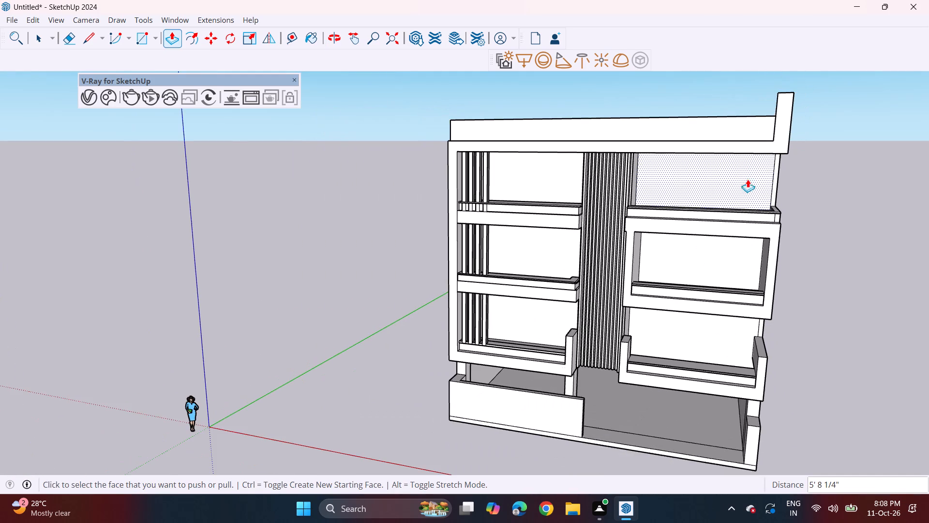
middle_click_drag(721, 199, 568, 235, "shift")
middle_click_drag(537, 254, 620, 235)
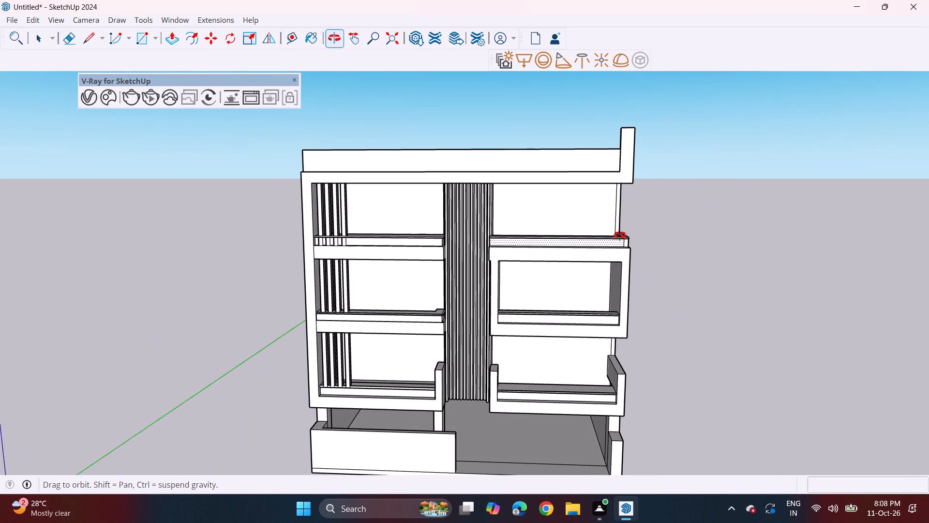
middle_click_drag(620, 235, 615, 237)
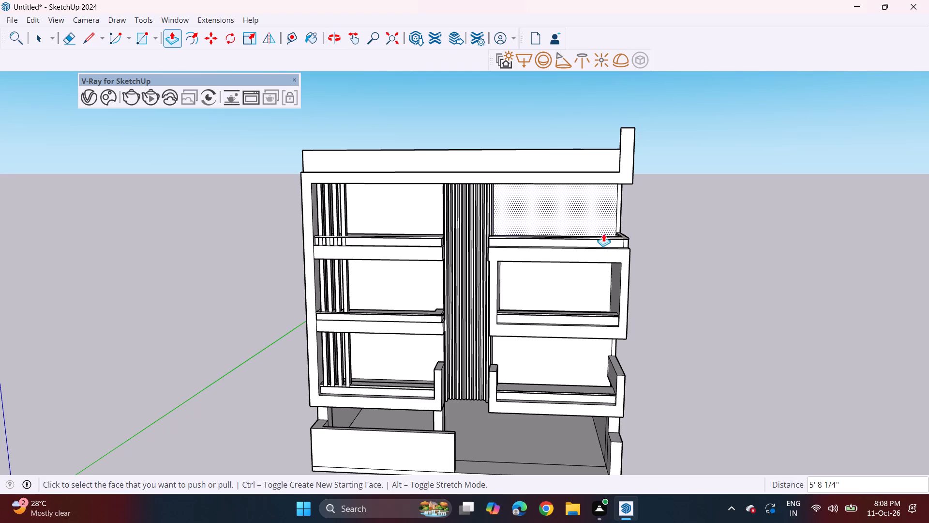
middle_click_drag(604, 160, 347, 257)
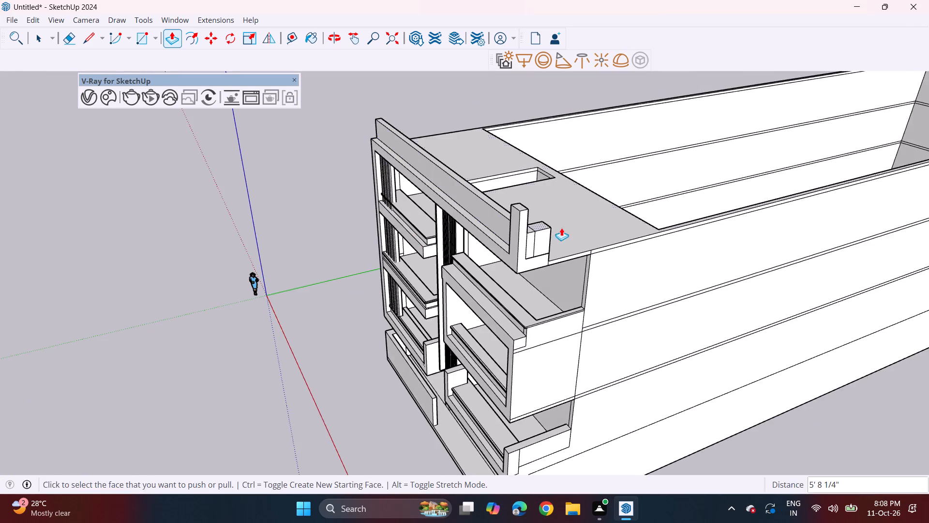
middle_click_drag(561, 228, 142, 202)
scroll(269, 126, "up", 3)
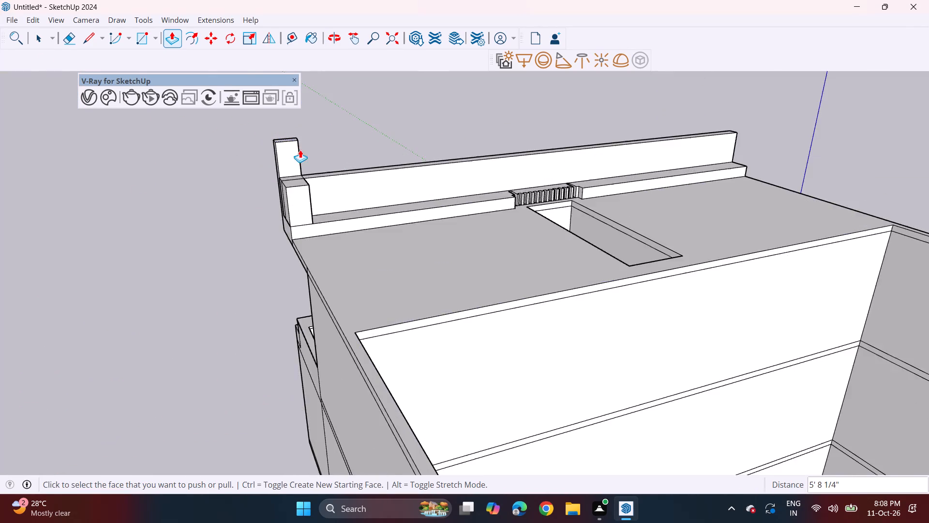
scroll(300, 150, "up", 5)
left_click_drag(90, 43, 96, 46)
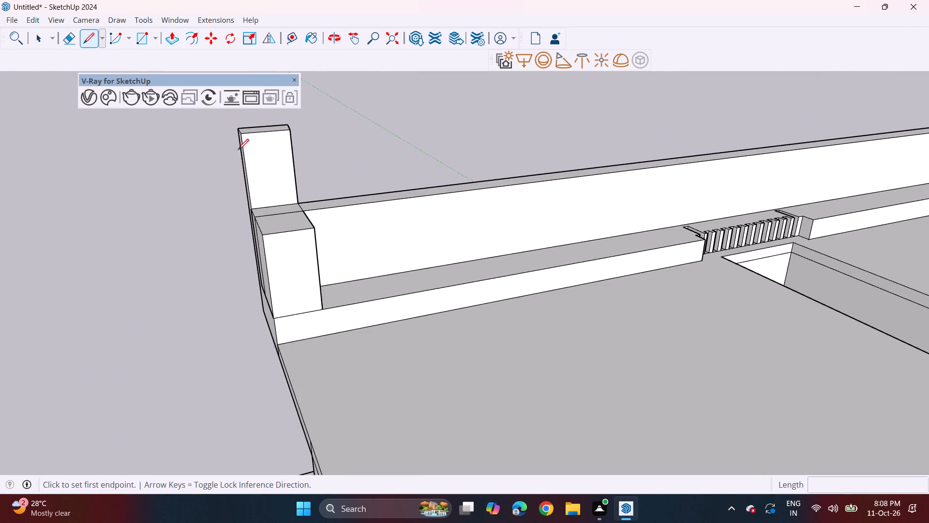
left_click_drag(244, 160, 251, 161)
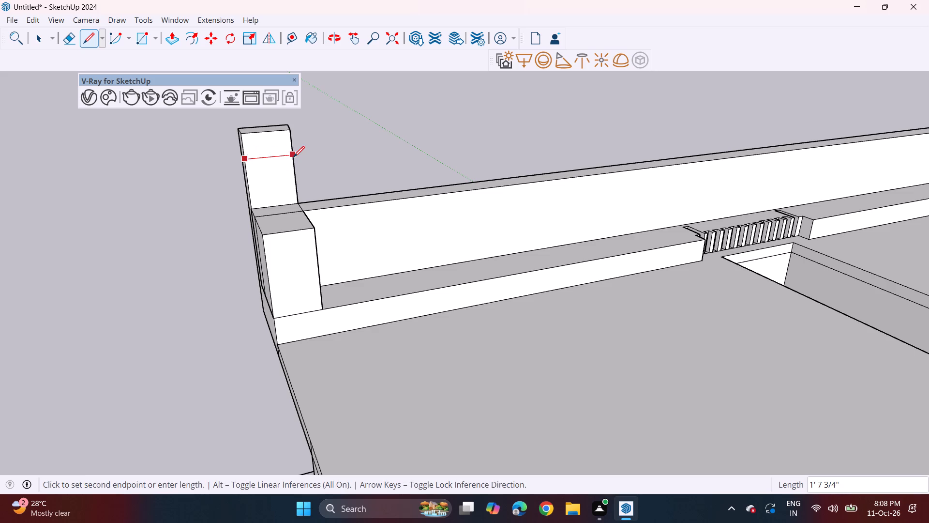
left_click(294, 157)
Pull the upper part of the corner post's rear face back about 14' 15/16" over the roof as a beam.
left_click(170, 44)
left_click(263, 149)
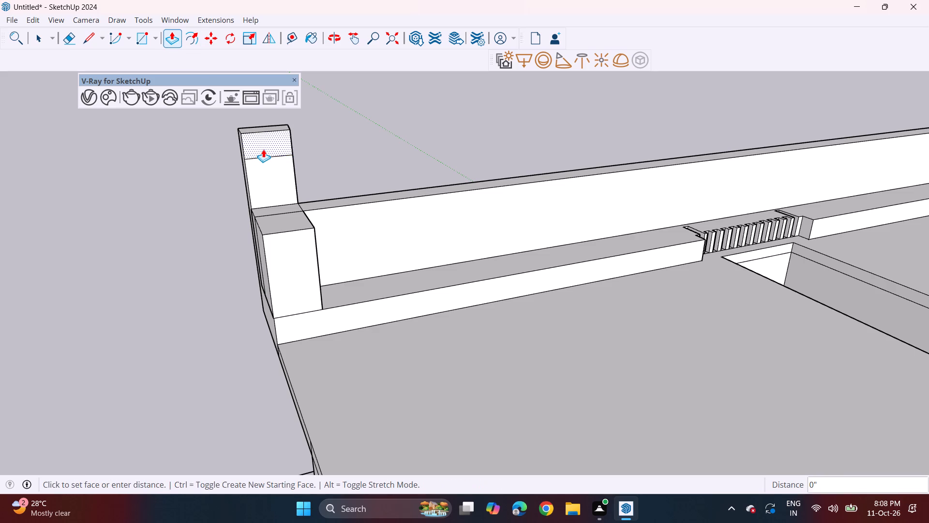
middle_click_drag(323, 213, 467, 157)
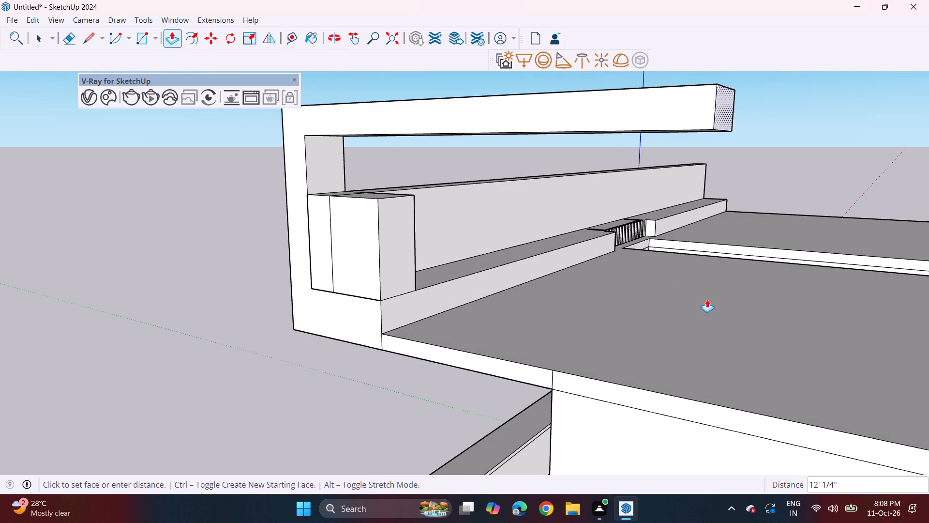
left_click(810, 300)
middle_click_drag(272, 214, 655, 263)
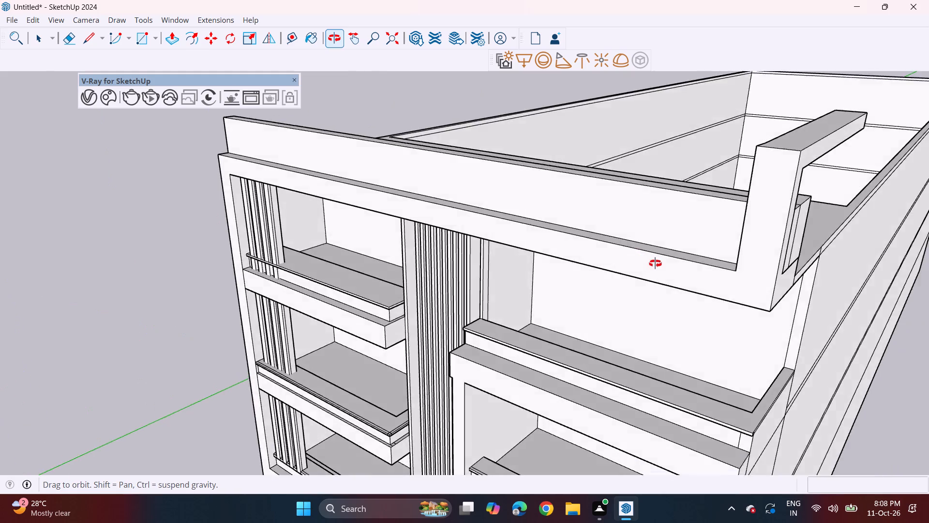
middle_click_drag(655, 263, 832, 244)
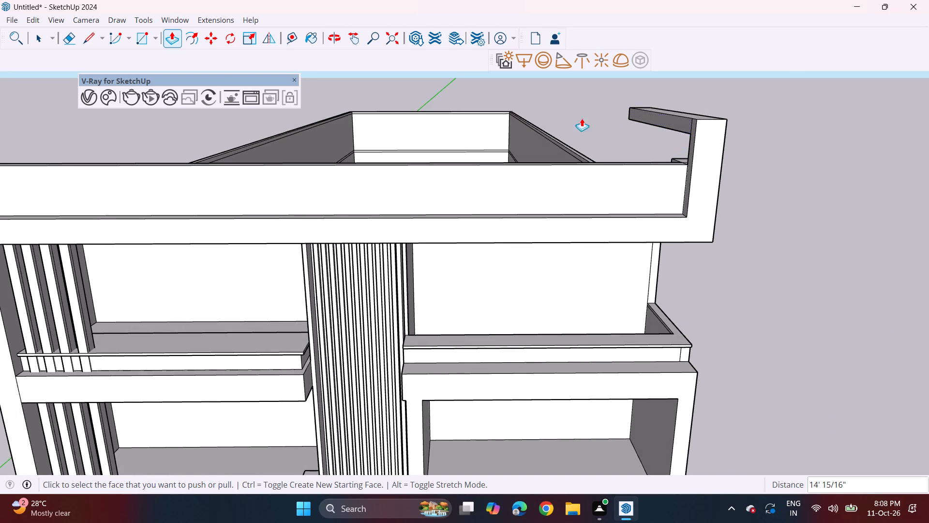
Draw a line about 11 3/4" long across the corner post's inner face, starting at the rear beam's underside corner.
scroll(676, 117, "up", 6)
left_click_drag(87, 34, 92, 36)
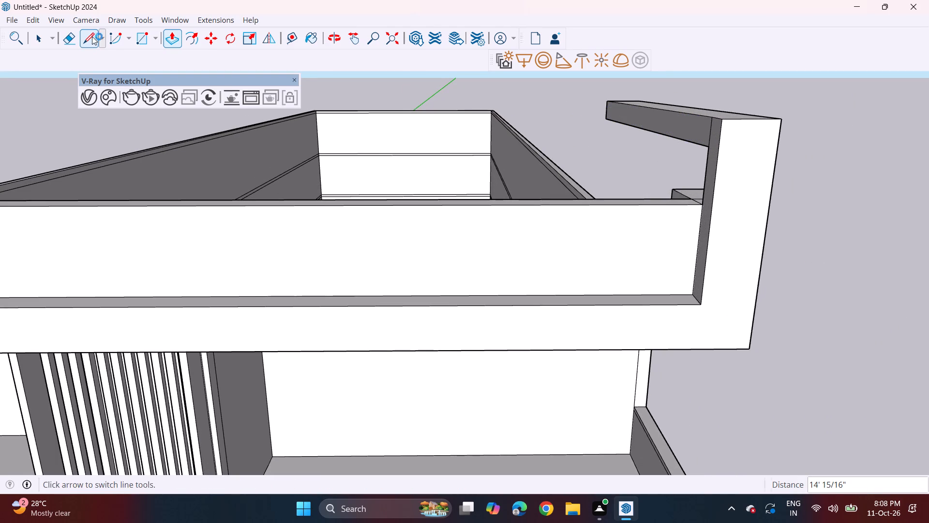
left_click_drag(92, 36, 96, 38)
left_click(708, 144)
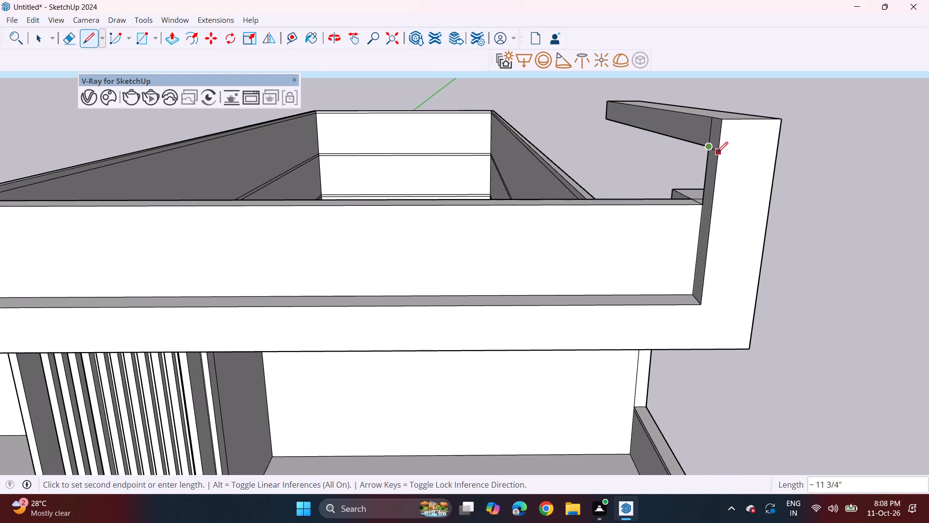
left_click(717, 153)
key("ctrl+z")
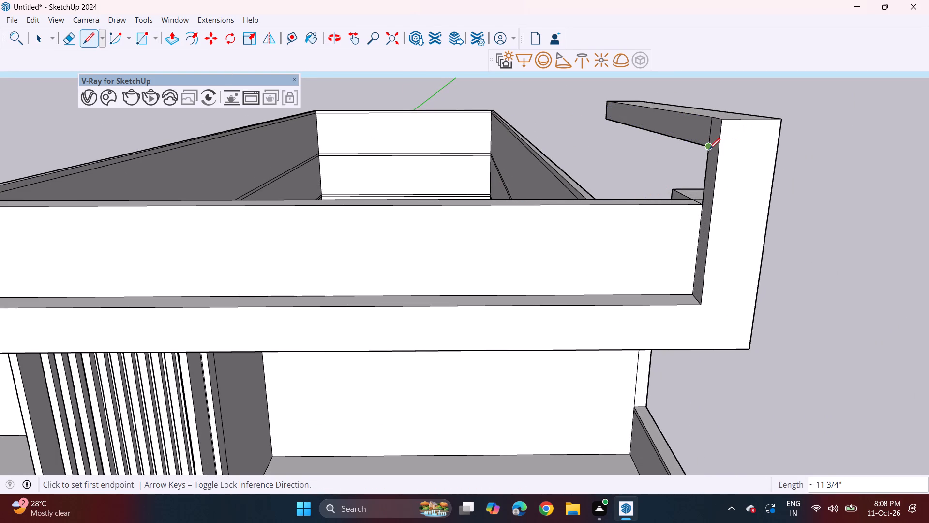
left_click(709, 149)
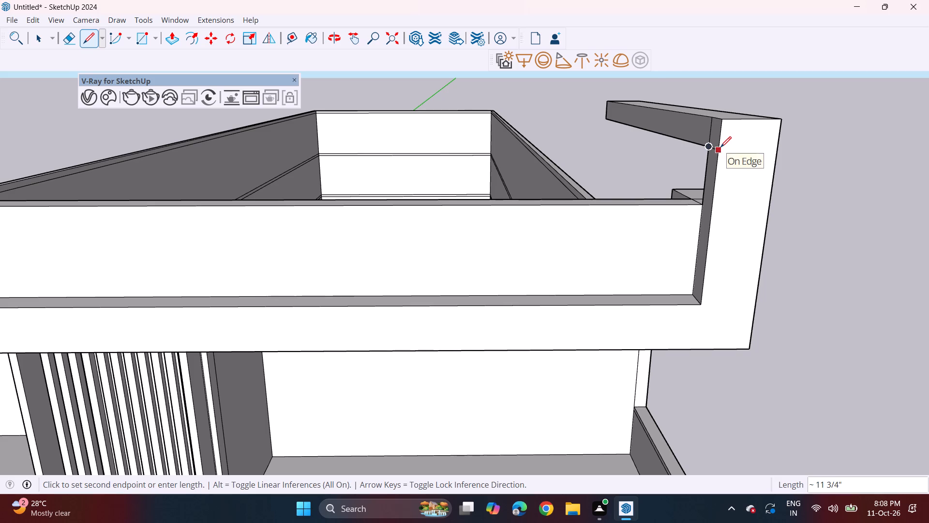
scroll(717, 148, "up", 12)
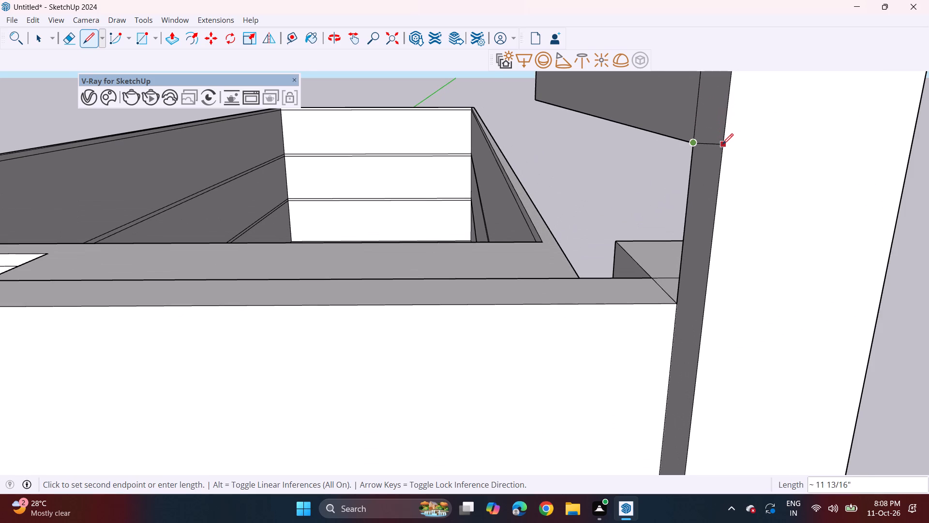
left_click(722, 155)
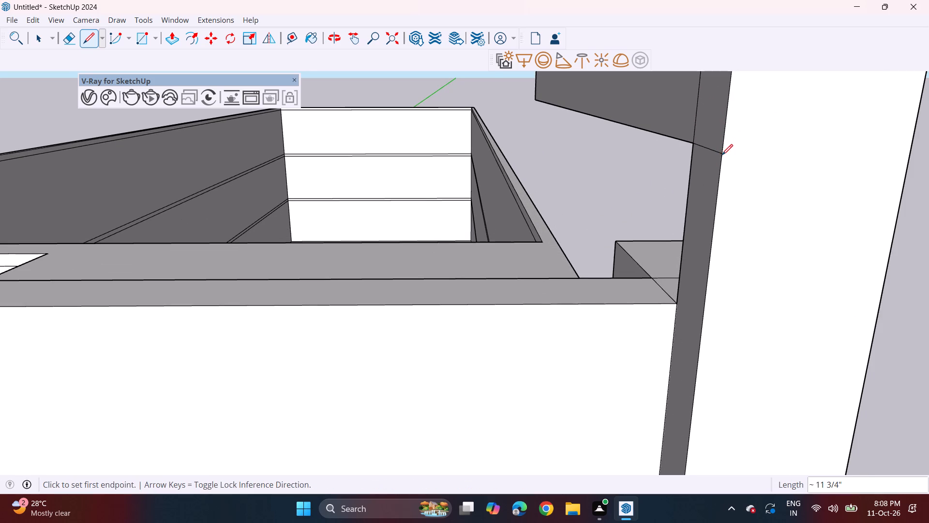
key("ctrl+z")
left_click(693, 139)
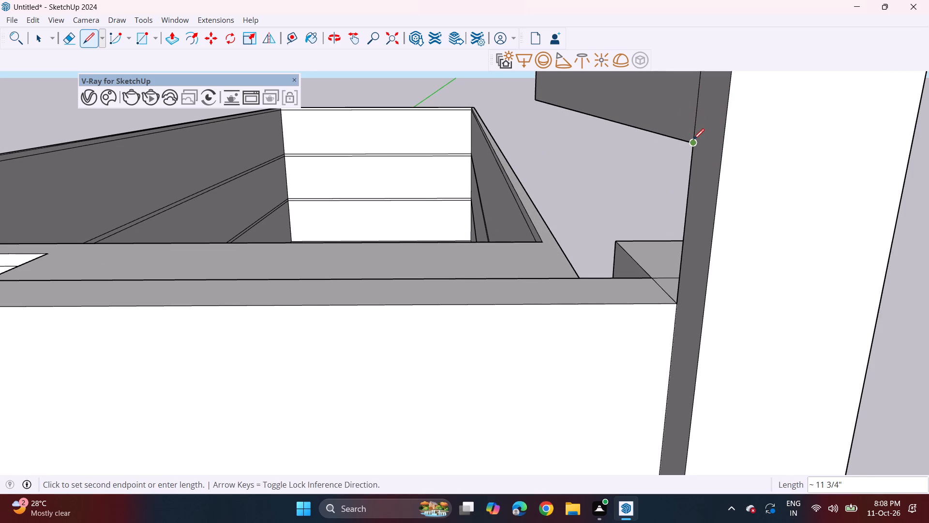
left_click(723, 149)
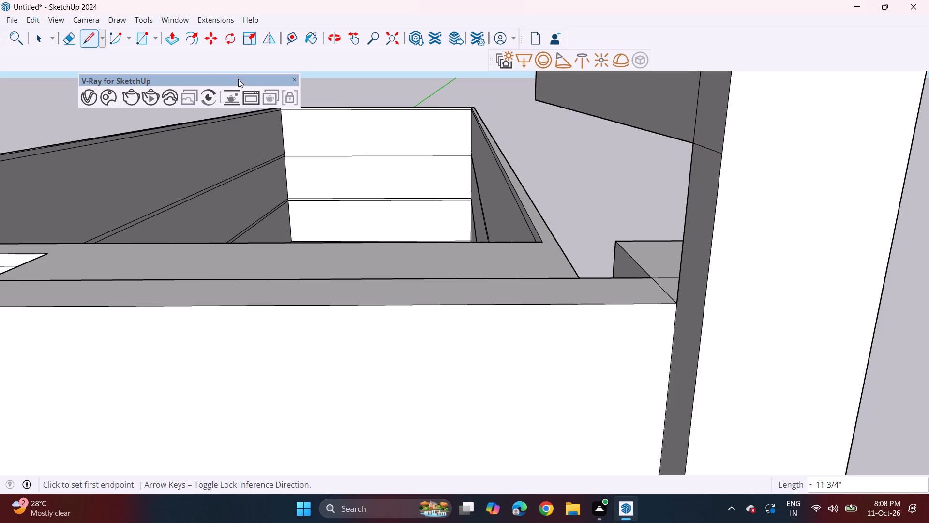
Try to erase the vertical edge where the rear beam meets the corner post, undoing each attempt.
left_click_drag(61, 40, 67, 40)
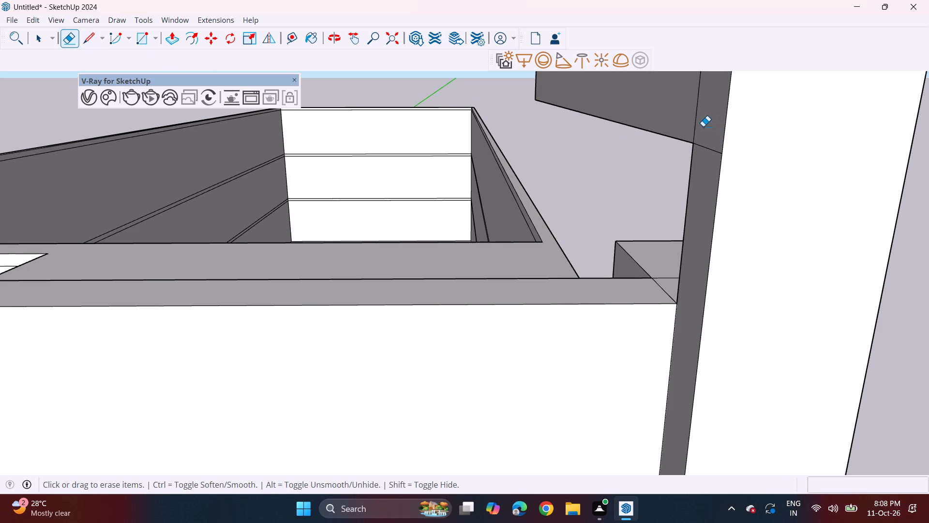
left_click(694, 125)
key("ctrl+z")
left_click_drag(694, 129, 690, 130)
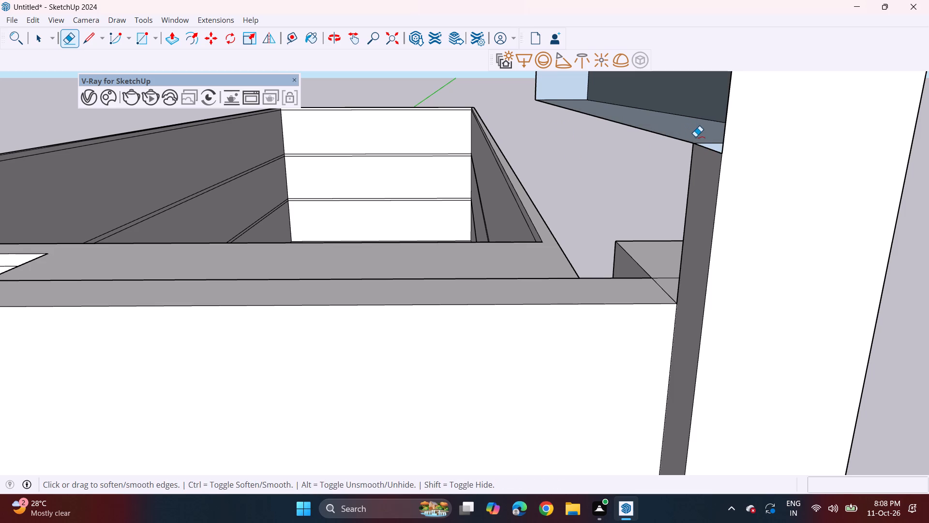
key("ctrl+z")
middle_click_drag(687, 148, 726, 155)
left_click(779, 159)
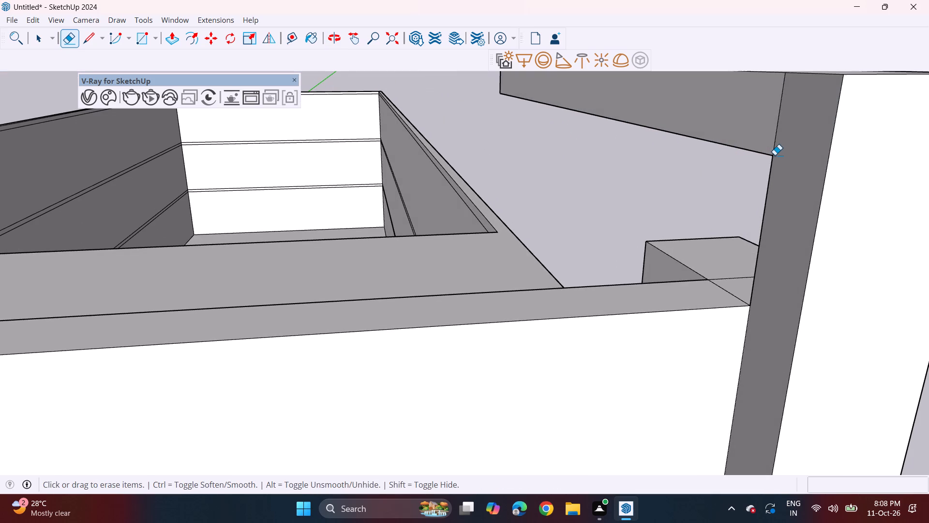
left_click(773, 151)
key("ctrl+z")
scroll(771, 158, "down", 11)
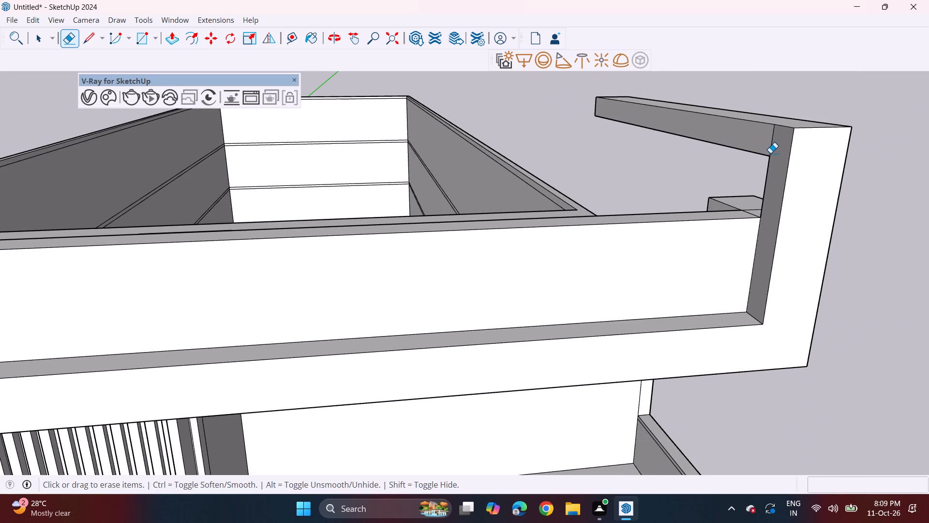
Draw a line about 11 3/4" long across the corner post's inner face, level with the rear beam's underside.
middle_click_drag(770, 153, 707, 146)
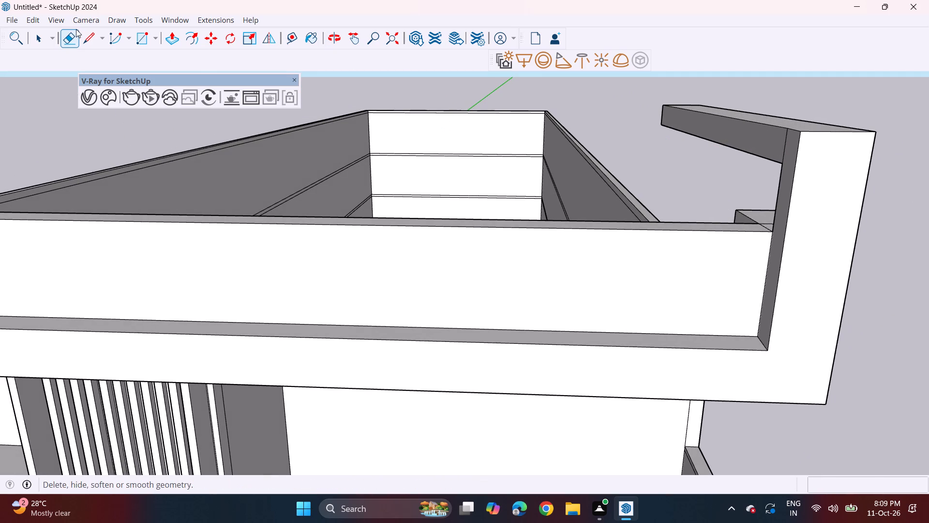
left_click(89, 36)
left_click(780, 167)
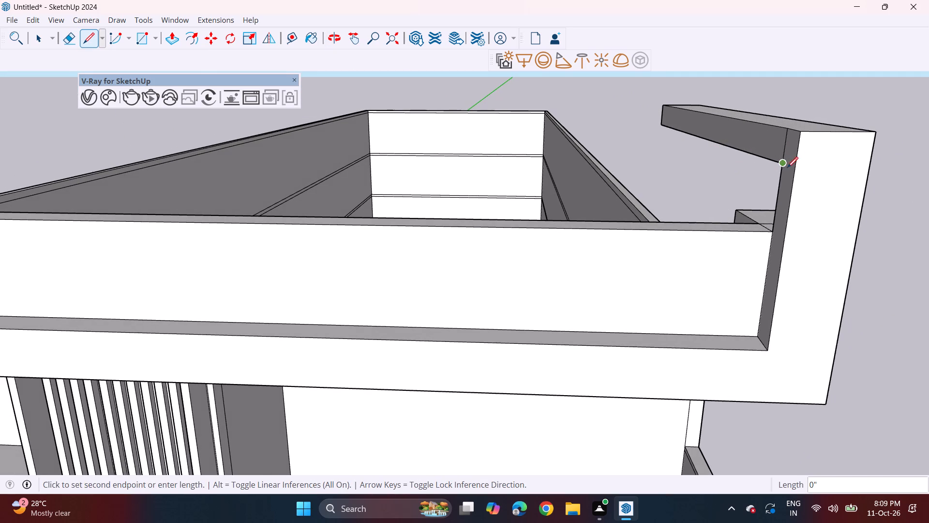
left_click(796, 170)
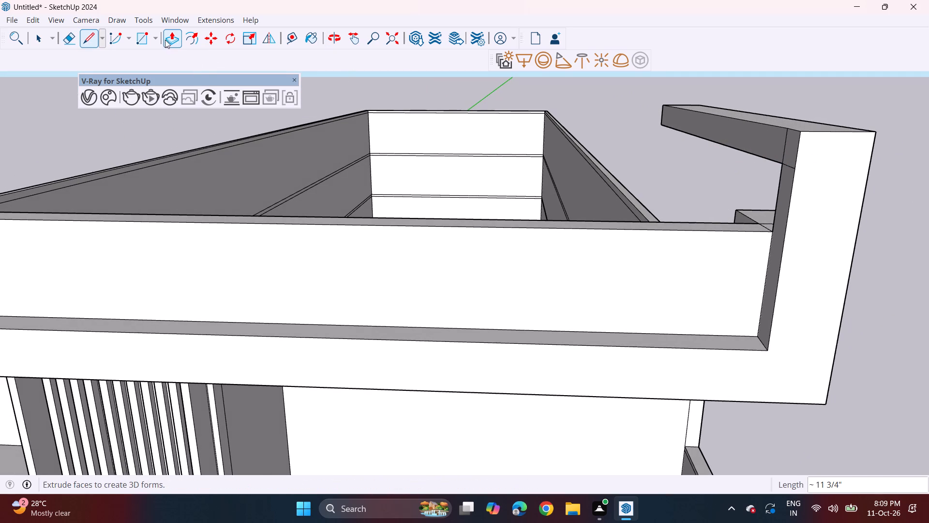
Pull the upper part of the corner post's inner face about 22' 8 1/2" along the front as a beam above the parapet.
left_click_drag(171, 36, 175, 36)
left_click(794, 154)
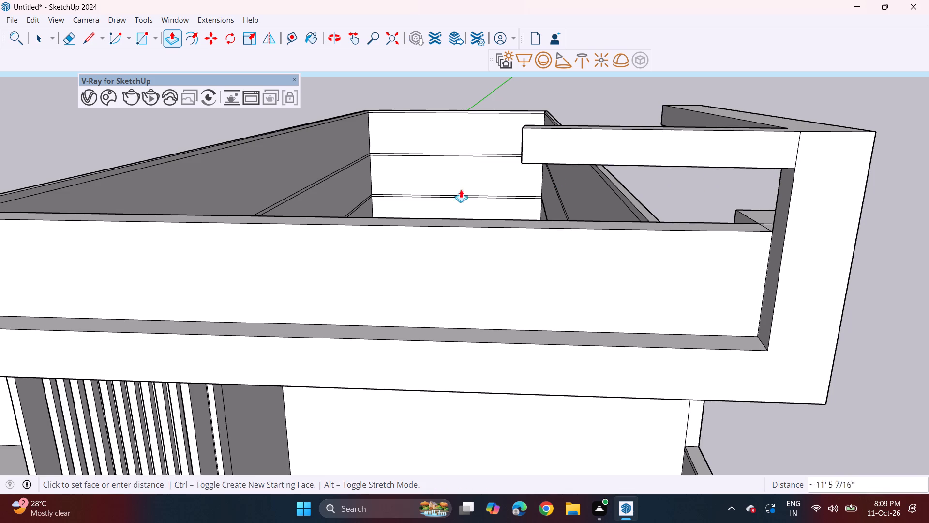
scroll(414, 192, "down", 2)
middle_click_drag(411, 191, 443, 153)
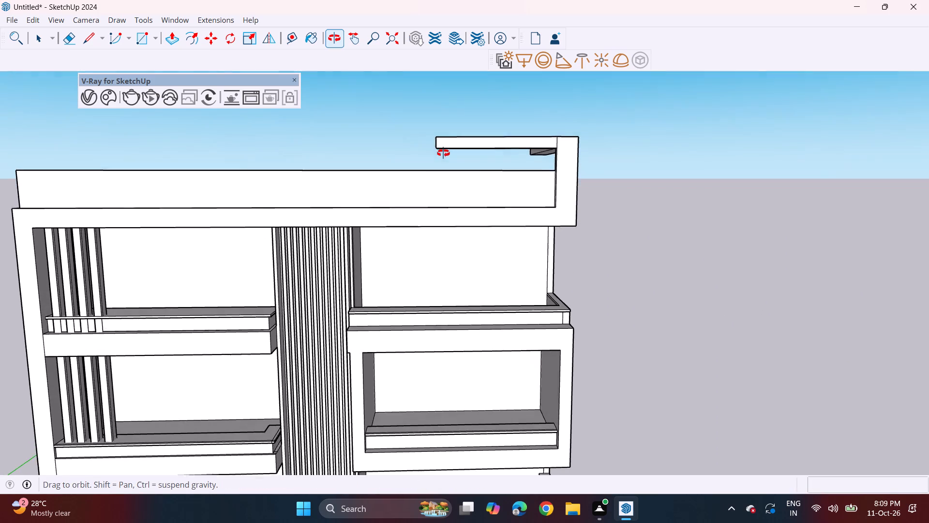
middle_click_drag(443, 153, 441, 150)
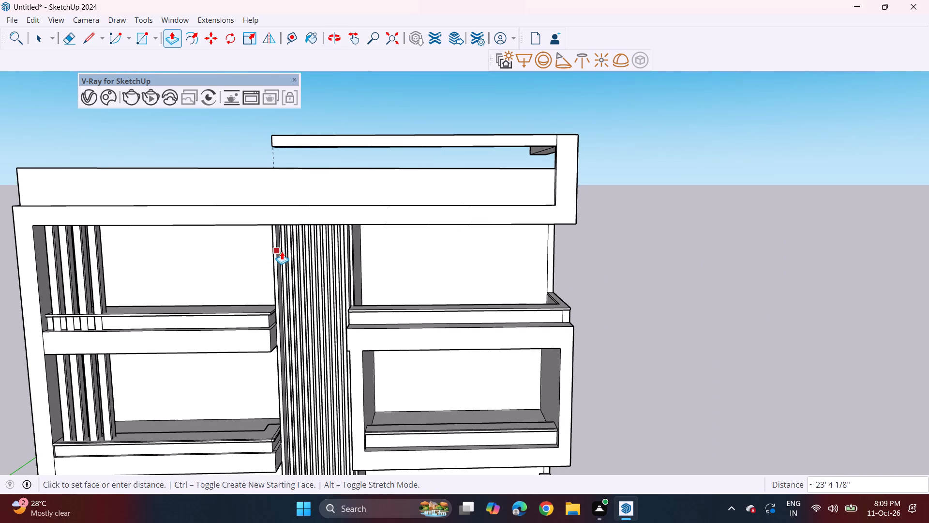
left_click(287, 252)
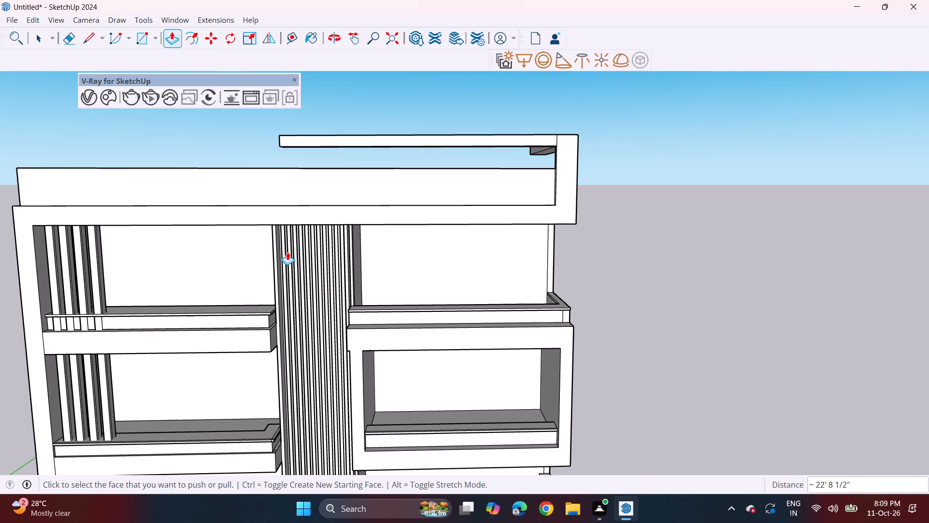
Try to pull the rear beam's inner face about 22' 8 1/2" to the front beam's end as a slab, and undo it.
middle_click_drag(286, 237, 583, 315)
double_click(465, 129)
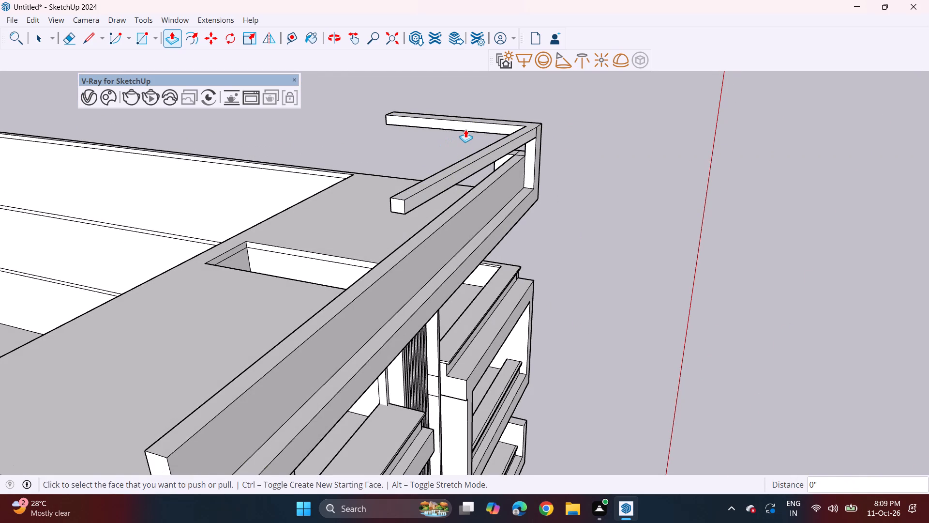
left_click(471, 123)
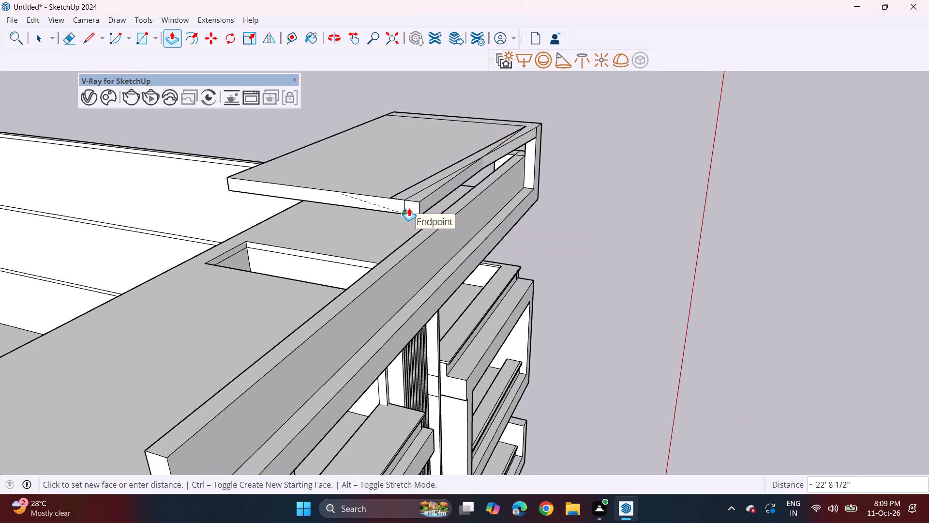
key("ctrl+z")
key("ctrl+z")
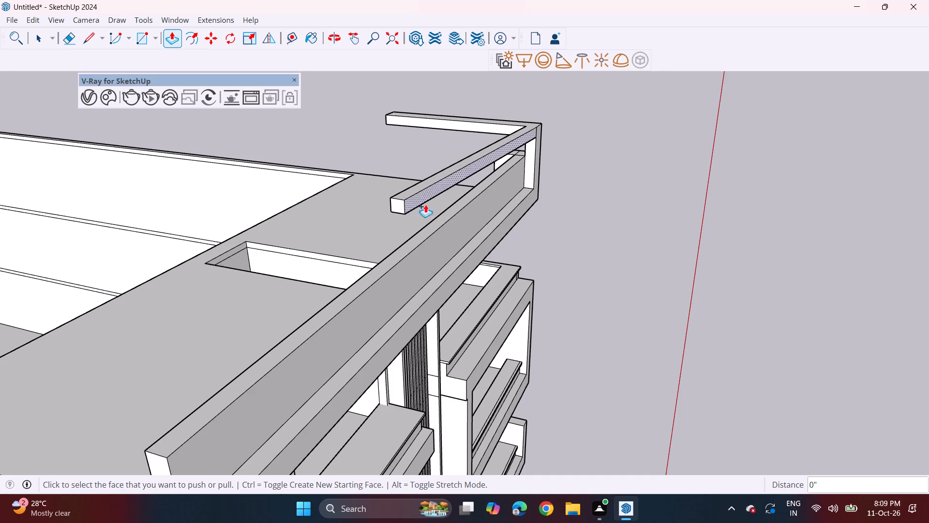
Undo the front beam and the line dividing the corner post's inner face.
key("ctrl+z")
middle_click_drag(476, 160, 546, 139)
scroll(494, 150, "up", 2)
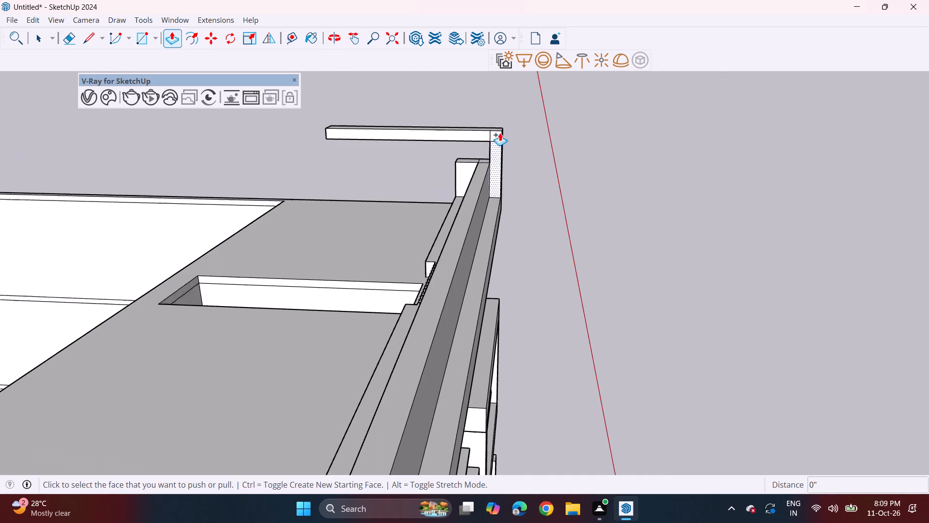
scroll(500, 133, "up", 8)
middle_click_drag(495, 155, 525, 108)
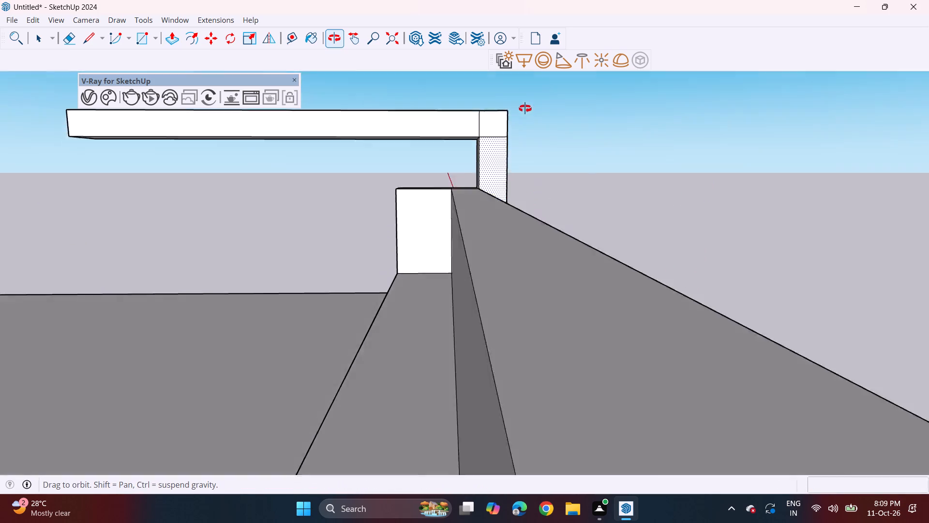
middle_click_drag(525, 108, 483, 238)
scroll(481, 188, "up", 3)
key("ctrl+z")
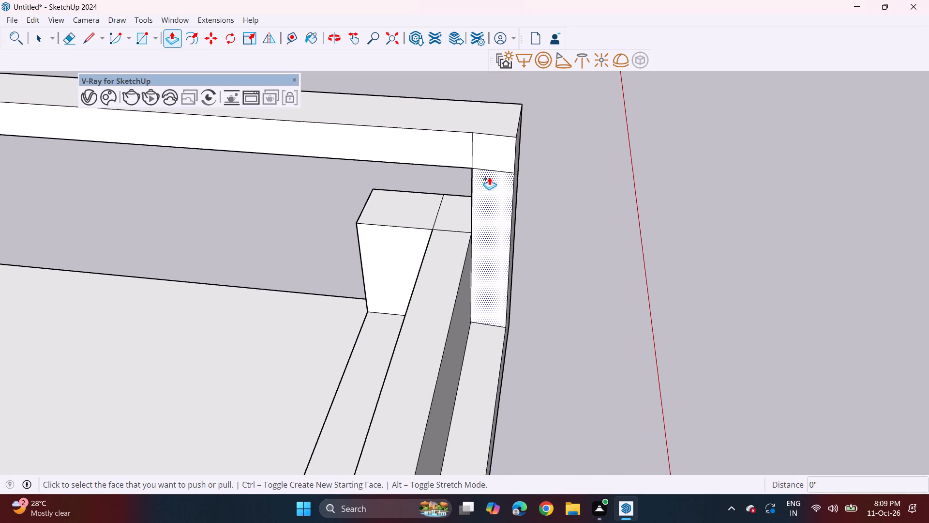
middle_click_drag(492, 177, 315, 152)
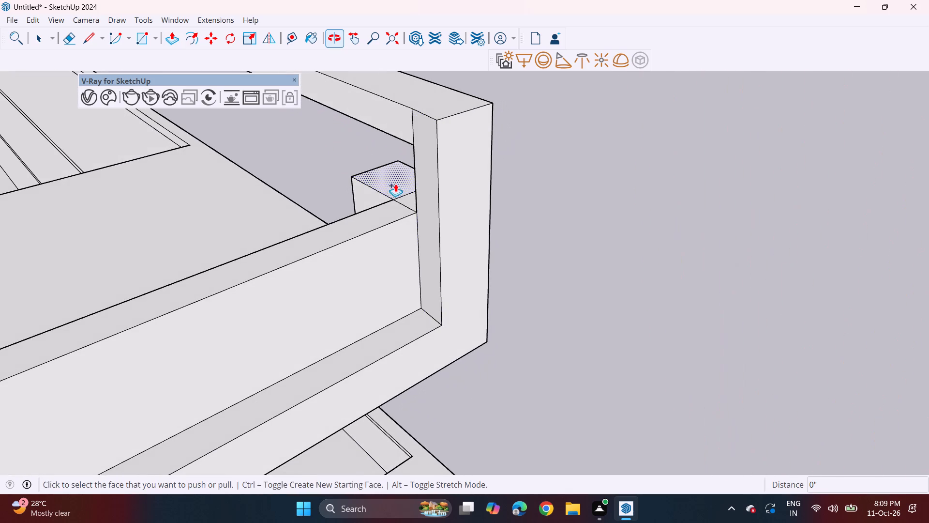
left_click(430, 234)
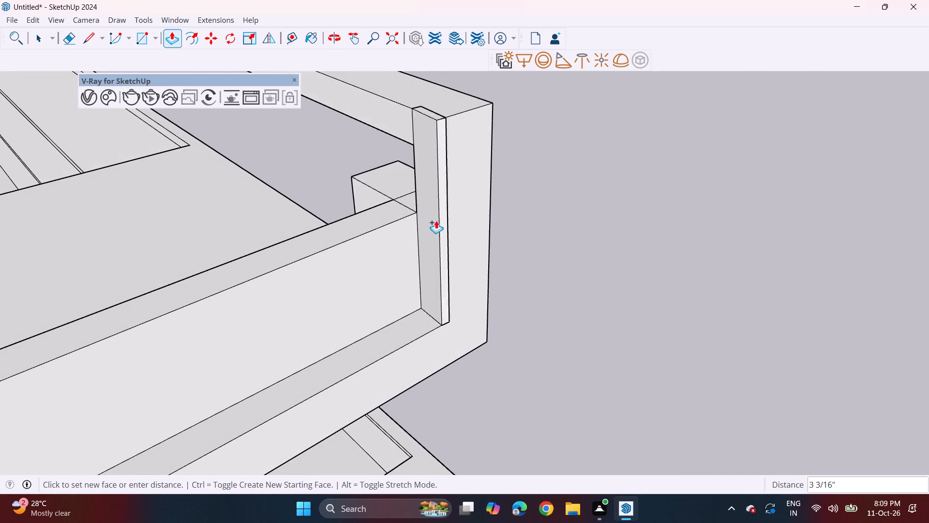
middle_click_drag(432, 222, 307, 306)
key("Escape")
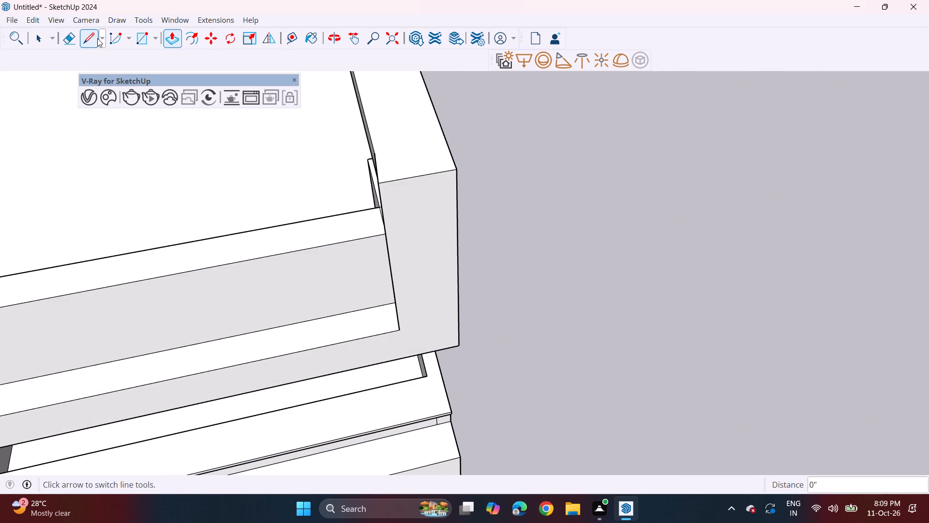
Split a thin wedge off the corner post's top with a line about 11 11/16" long and push it down 5' 8 1/4" to the ledge.
left_click(92, 41)
left_click(375, 156)
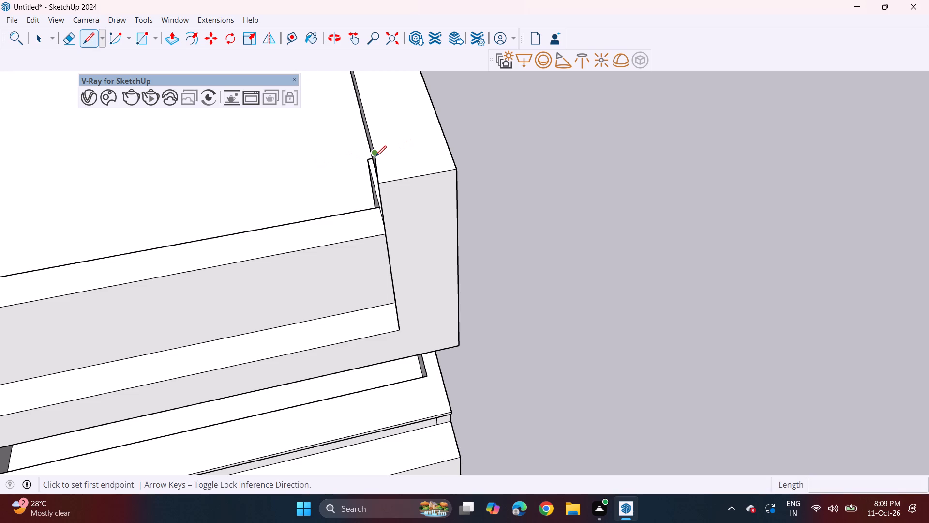
left_click(385, 183)
middle_click_drag(350, 198, 362, 187)
left_click_drag(166, 37, 172, 37)
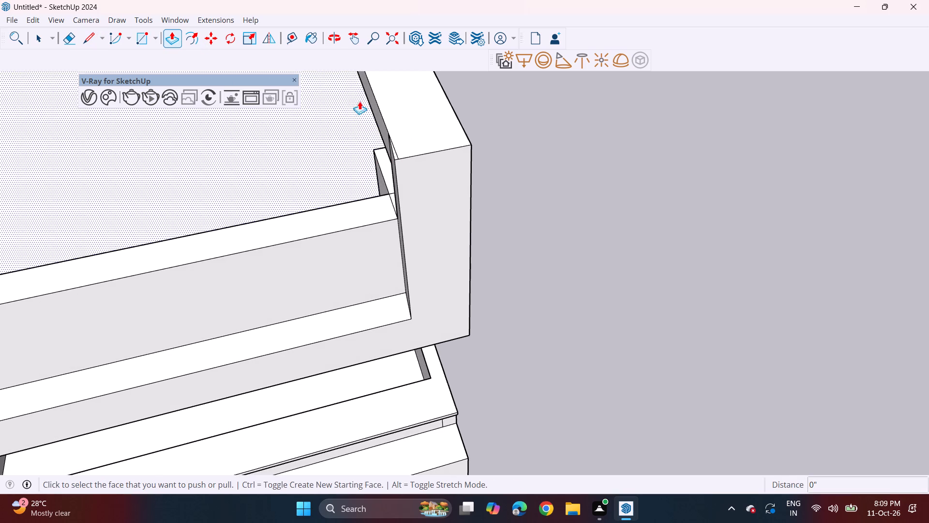
left_click(395, 155)
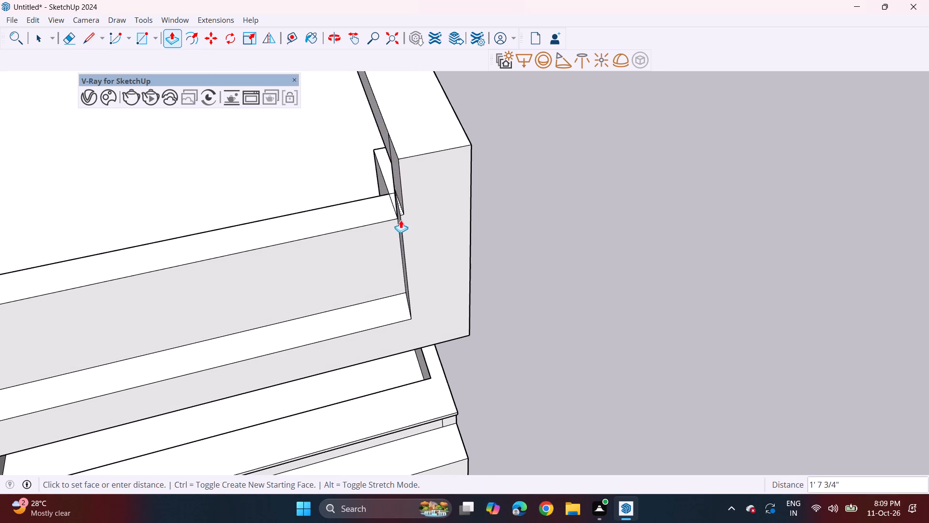
left_click(410, 319)
middle_click_drag(387, 300, 423, 261)
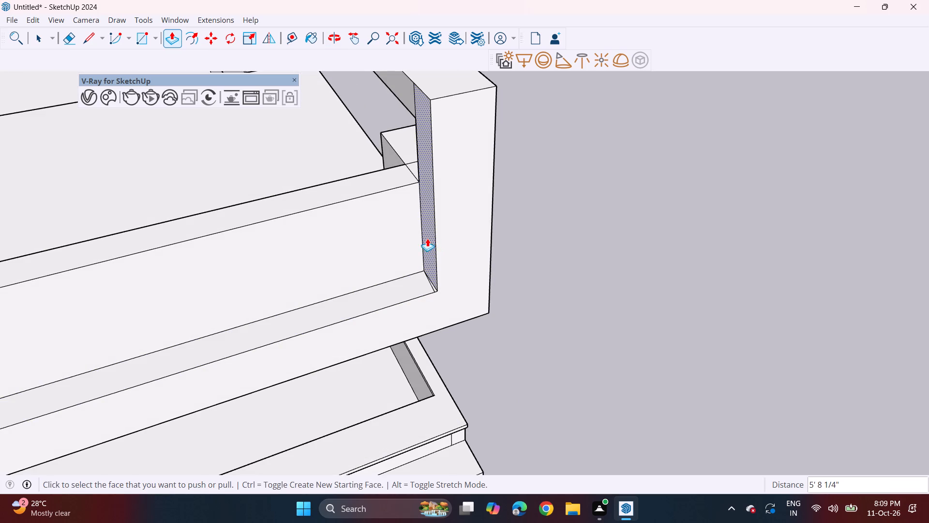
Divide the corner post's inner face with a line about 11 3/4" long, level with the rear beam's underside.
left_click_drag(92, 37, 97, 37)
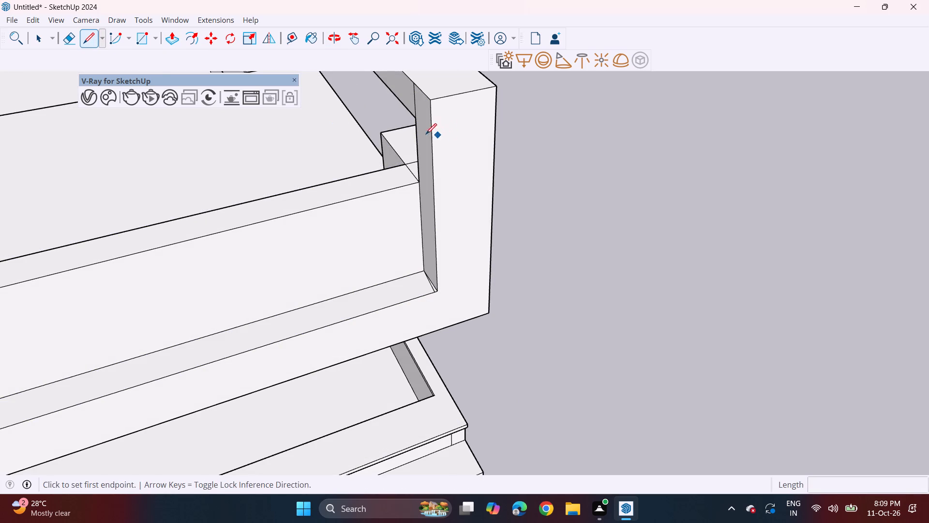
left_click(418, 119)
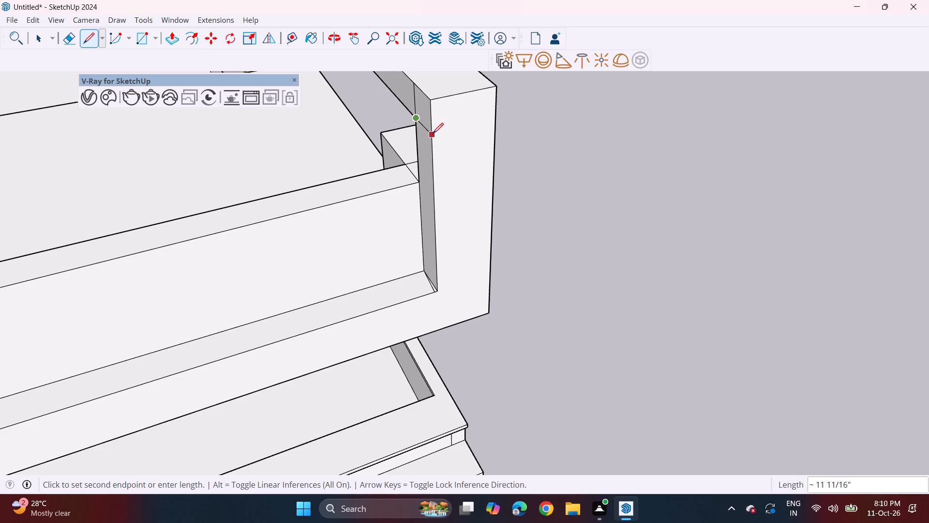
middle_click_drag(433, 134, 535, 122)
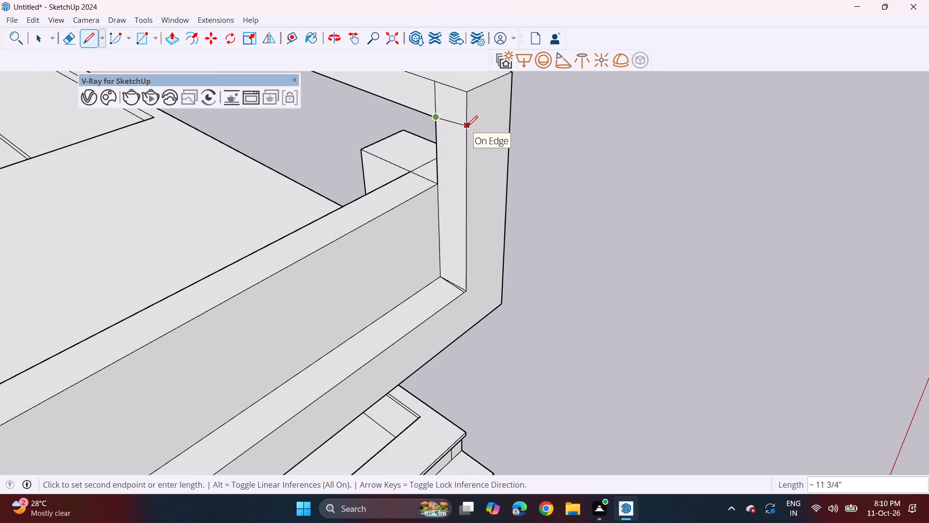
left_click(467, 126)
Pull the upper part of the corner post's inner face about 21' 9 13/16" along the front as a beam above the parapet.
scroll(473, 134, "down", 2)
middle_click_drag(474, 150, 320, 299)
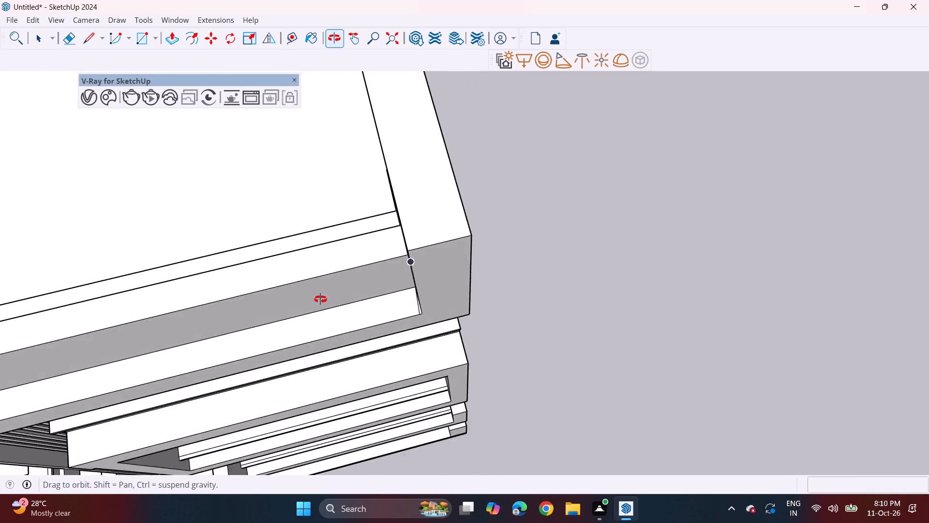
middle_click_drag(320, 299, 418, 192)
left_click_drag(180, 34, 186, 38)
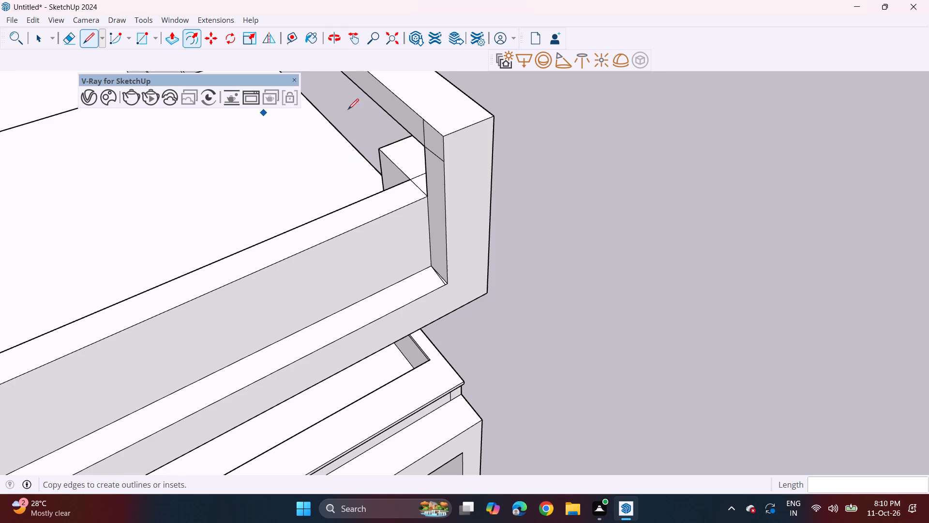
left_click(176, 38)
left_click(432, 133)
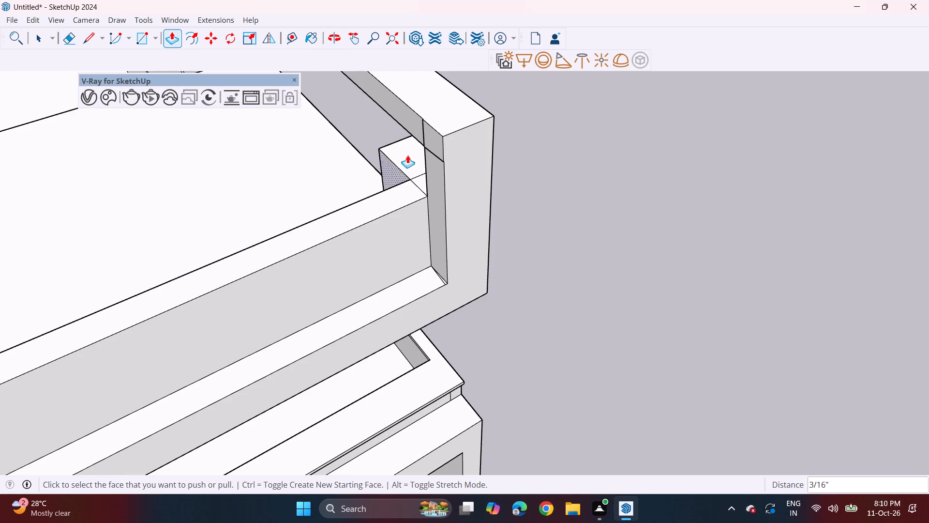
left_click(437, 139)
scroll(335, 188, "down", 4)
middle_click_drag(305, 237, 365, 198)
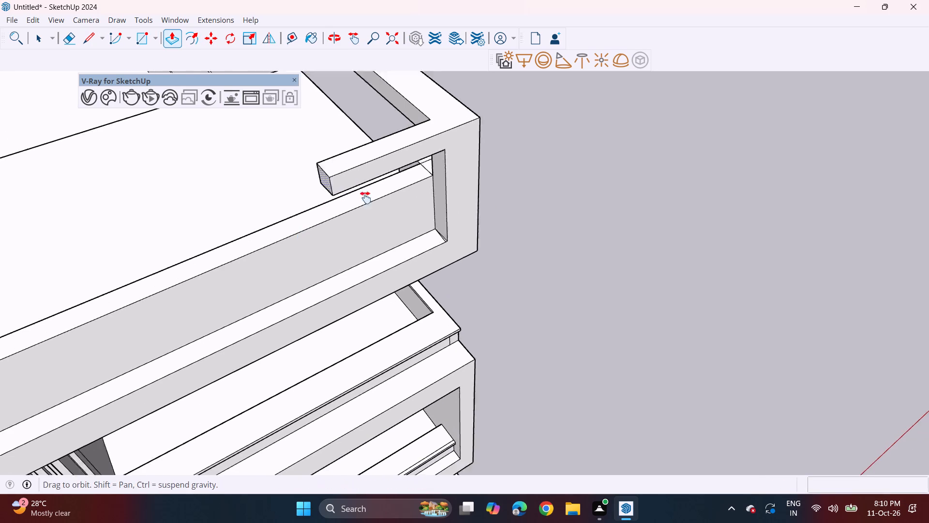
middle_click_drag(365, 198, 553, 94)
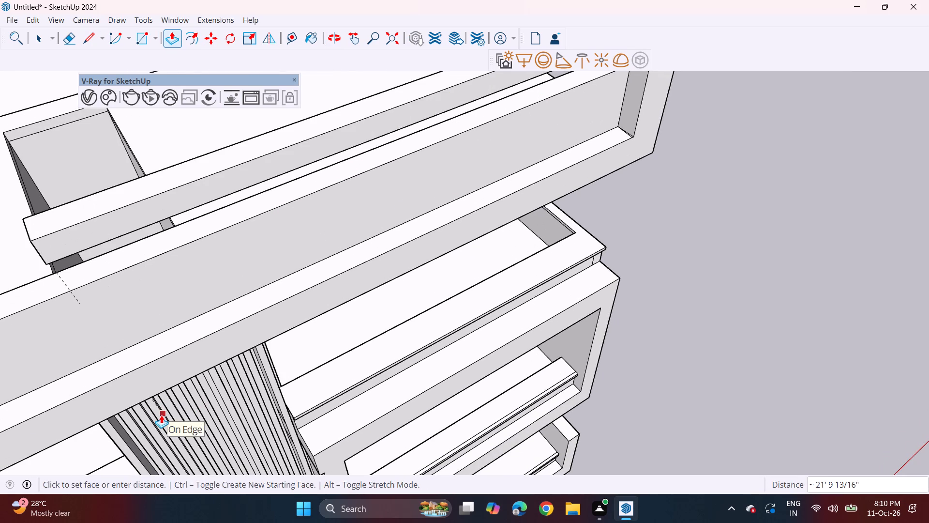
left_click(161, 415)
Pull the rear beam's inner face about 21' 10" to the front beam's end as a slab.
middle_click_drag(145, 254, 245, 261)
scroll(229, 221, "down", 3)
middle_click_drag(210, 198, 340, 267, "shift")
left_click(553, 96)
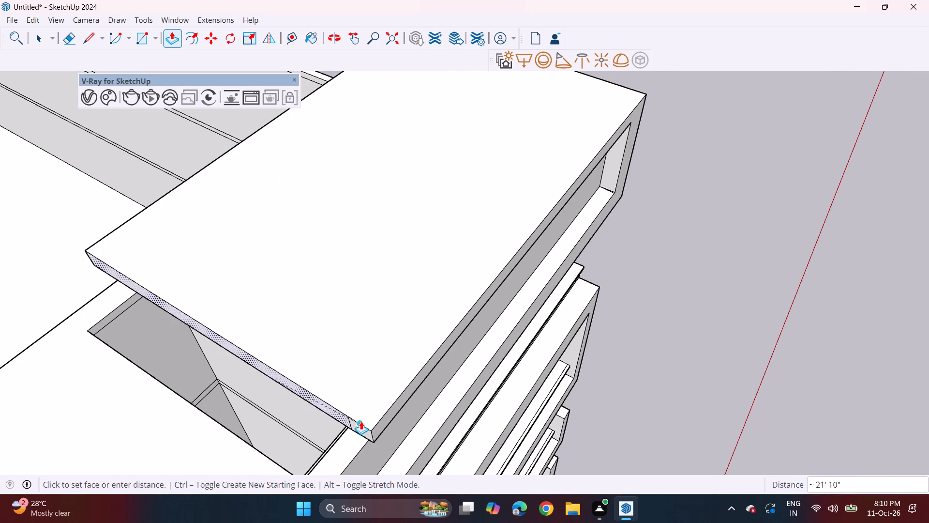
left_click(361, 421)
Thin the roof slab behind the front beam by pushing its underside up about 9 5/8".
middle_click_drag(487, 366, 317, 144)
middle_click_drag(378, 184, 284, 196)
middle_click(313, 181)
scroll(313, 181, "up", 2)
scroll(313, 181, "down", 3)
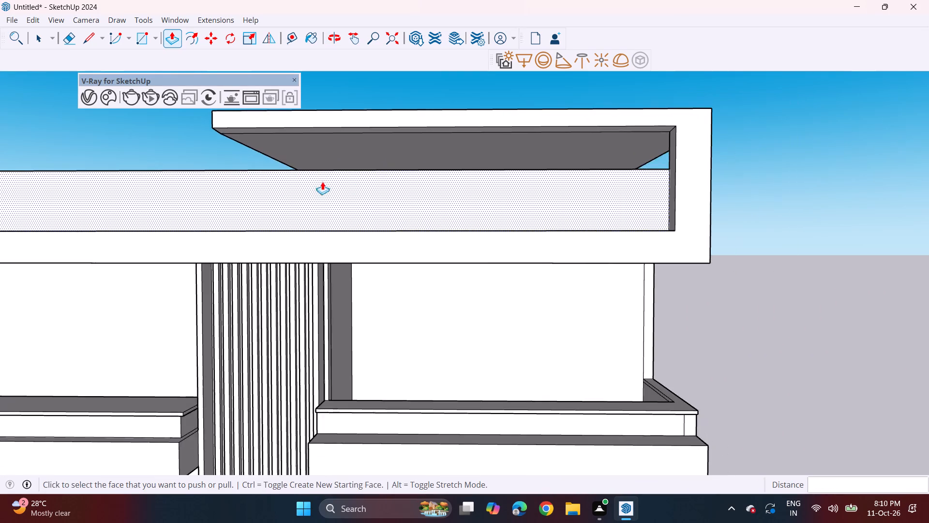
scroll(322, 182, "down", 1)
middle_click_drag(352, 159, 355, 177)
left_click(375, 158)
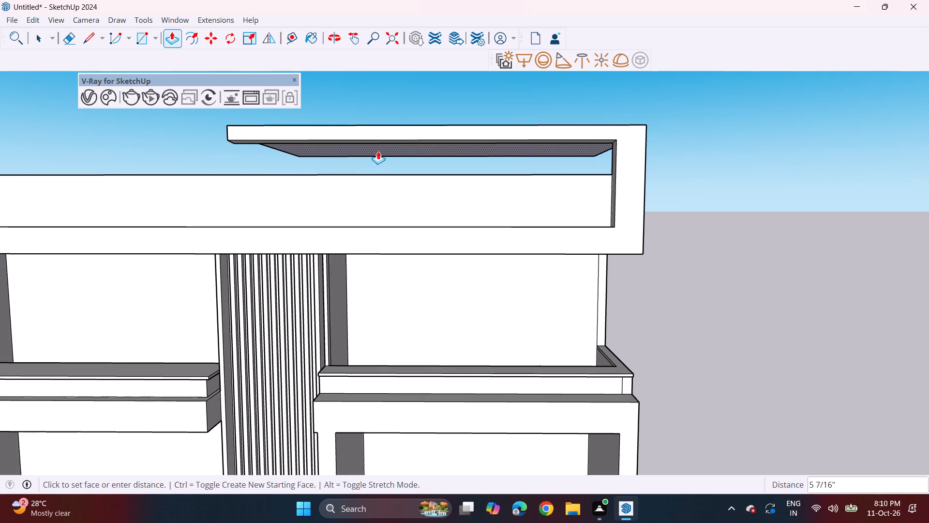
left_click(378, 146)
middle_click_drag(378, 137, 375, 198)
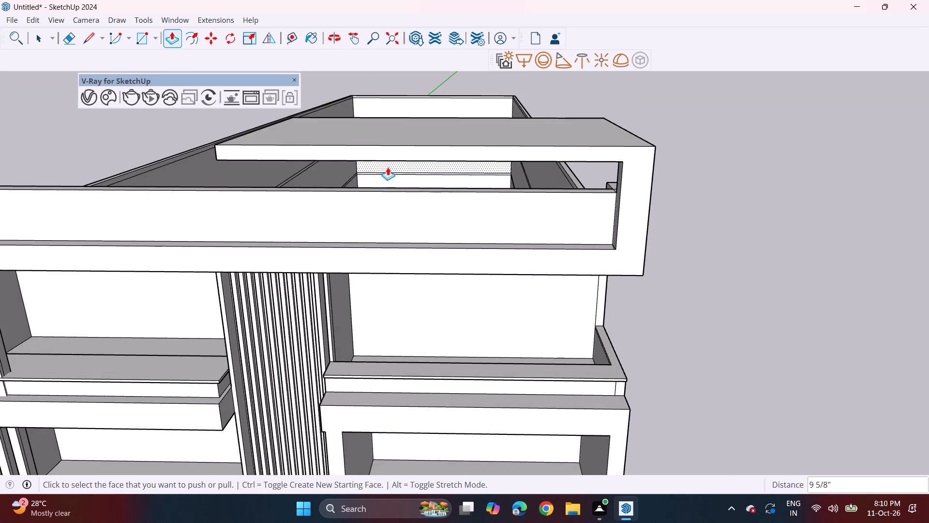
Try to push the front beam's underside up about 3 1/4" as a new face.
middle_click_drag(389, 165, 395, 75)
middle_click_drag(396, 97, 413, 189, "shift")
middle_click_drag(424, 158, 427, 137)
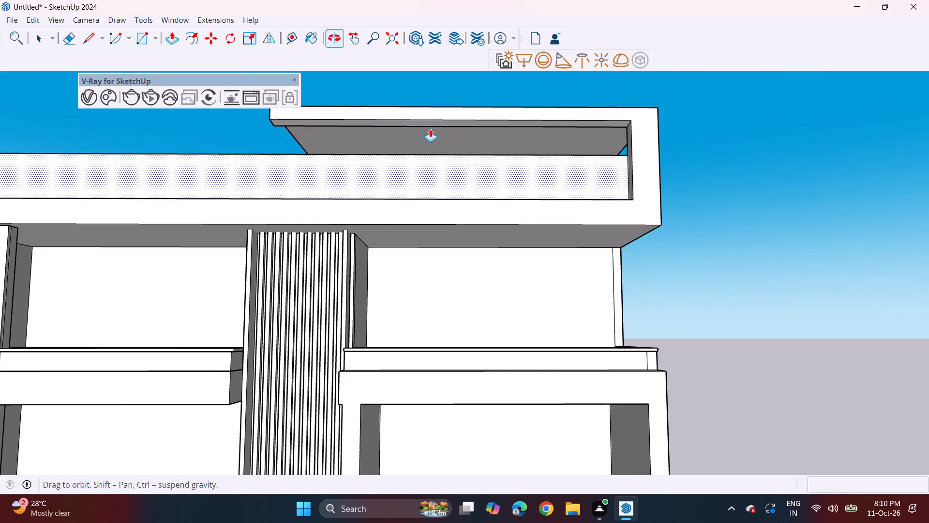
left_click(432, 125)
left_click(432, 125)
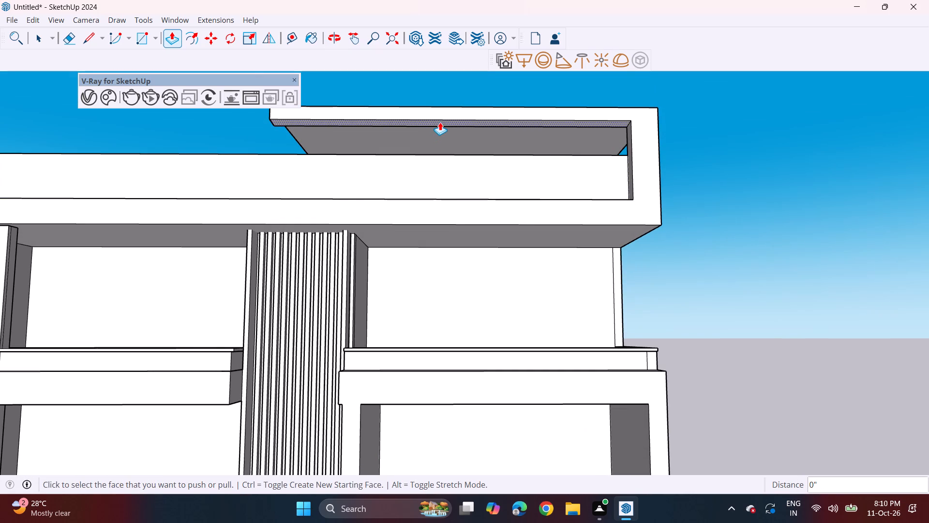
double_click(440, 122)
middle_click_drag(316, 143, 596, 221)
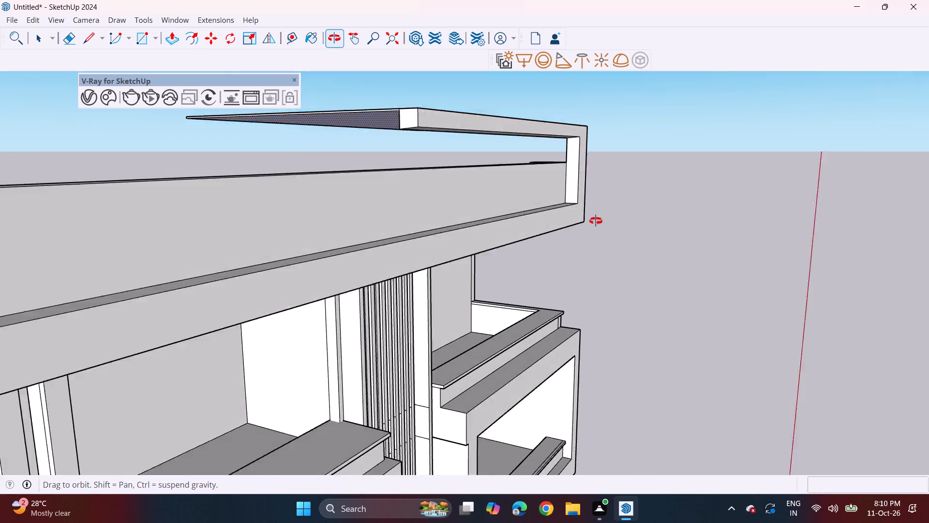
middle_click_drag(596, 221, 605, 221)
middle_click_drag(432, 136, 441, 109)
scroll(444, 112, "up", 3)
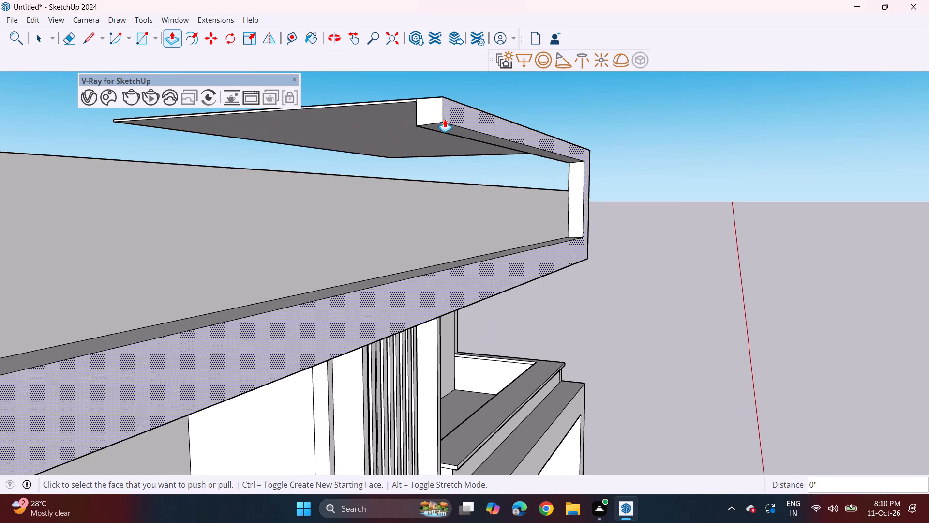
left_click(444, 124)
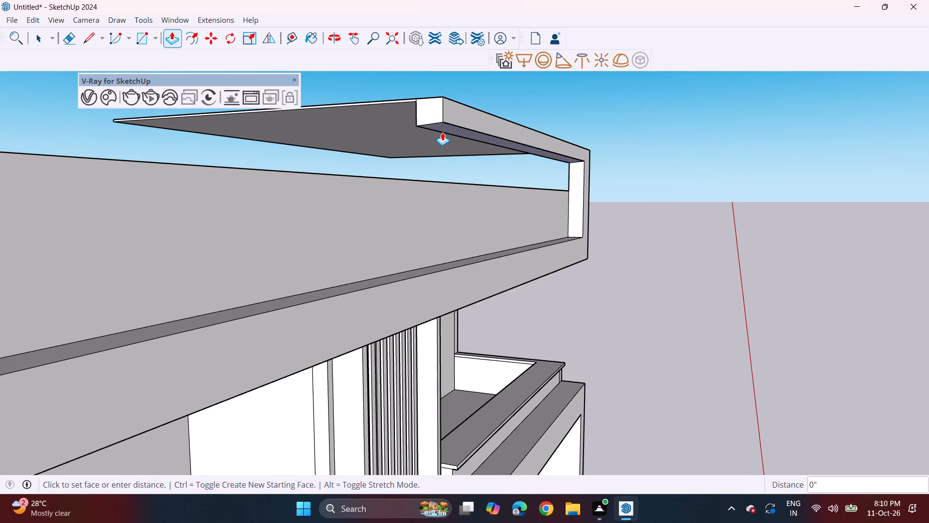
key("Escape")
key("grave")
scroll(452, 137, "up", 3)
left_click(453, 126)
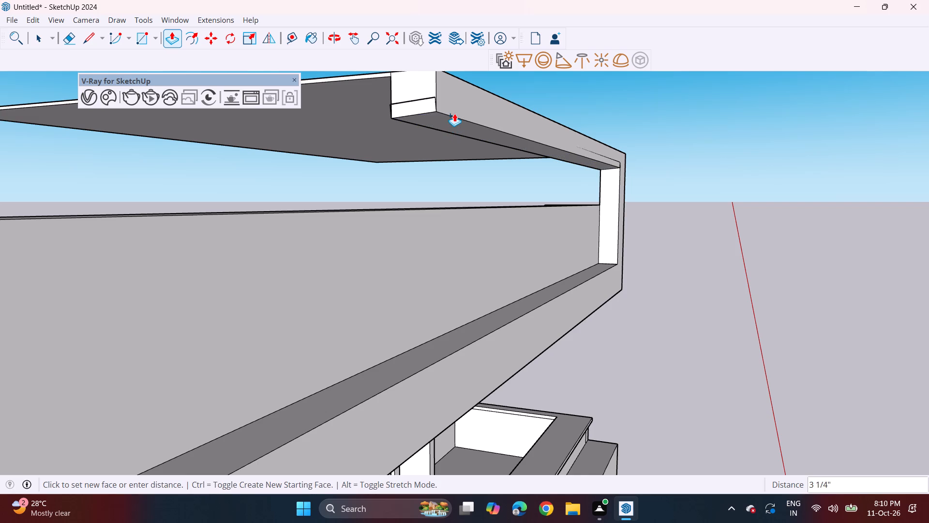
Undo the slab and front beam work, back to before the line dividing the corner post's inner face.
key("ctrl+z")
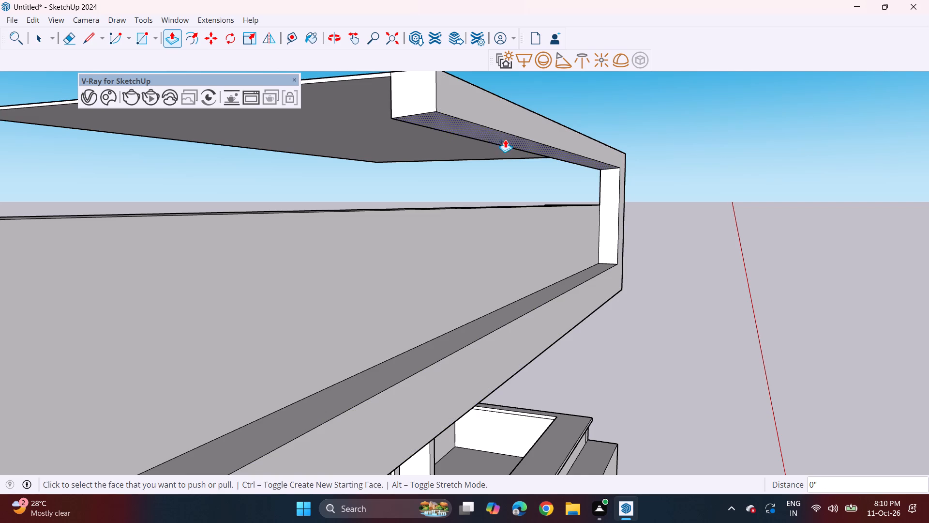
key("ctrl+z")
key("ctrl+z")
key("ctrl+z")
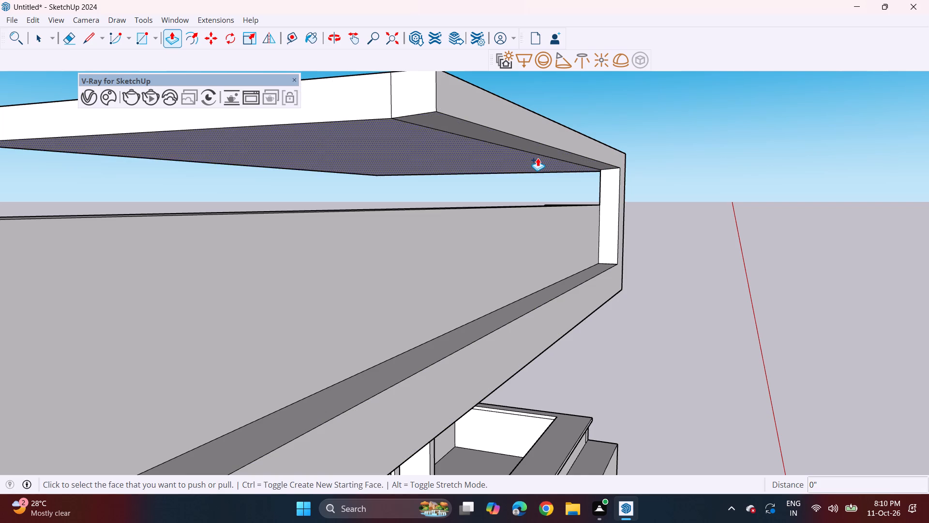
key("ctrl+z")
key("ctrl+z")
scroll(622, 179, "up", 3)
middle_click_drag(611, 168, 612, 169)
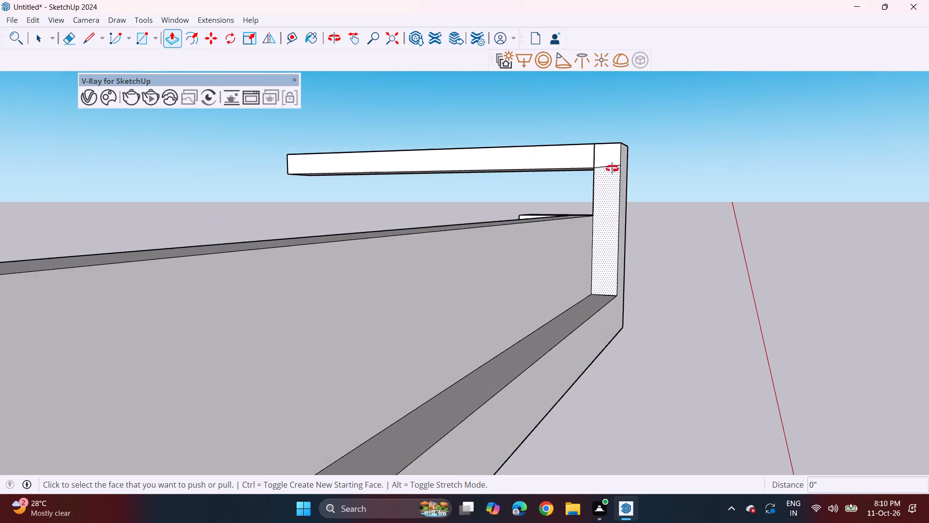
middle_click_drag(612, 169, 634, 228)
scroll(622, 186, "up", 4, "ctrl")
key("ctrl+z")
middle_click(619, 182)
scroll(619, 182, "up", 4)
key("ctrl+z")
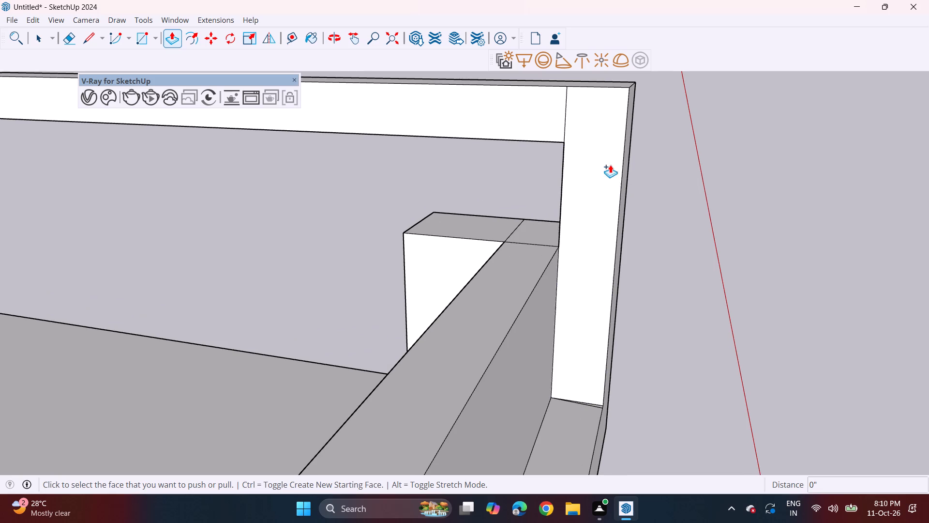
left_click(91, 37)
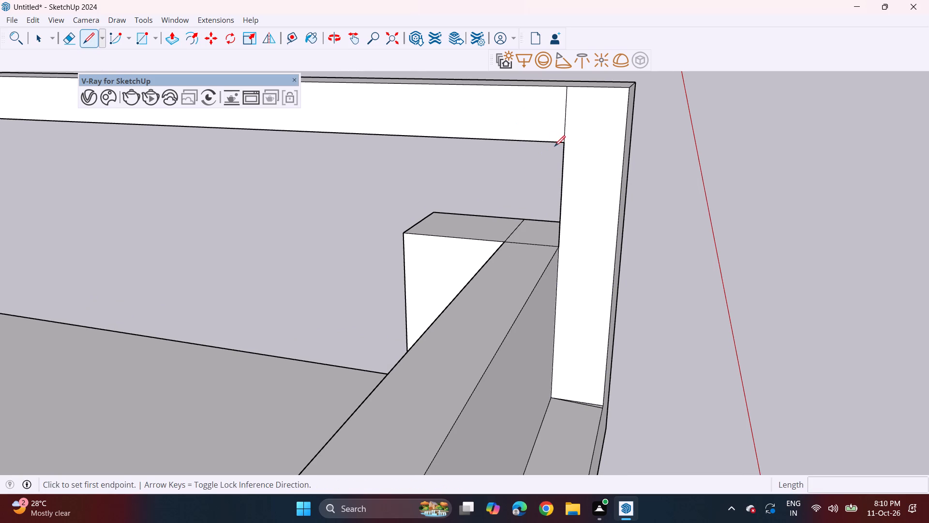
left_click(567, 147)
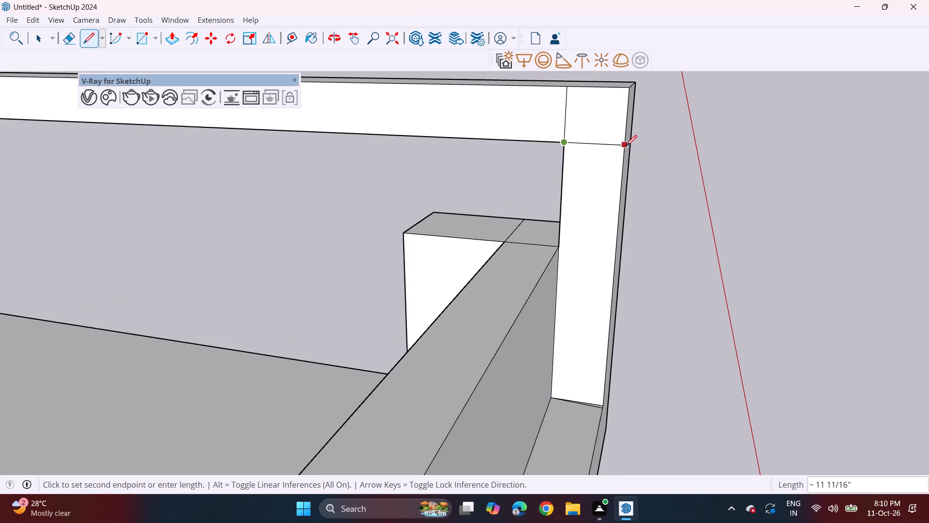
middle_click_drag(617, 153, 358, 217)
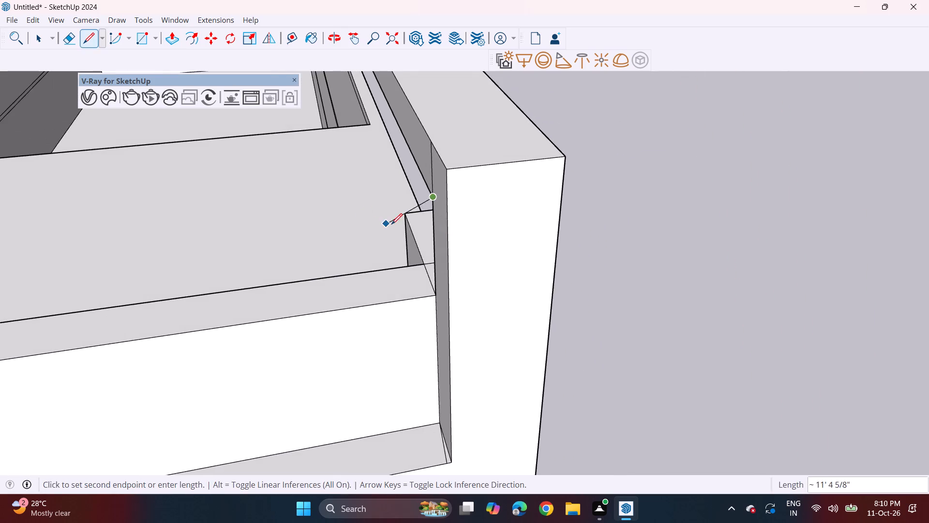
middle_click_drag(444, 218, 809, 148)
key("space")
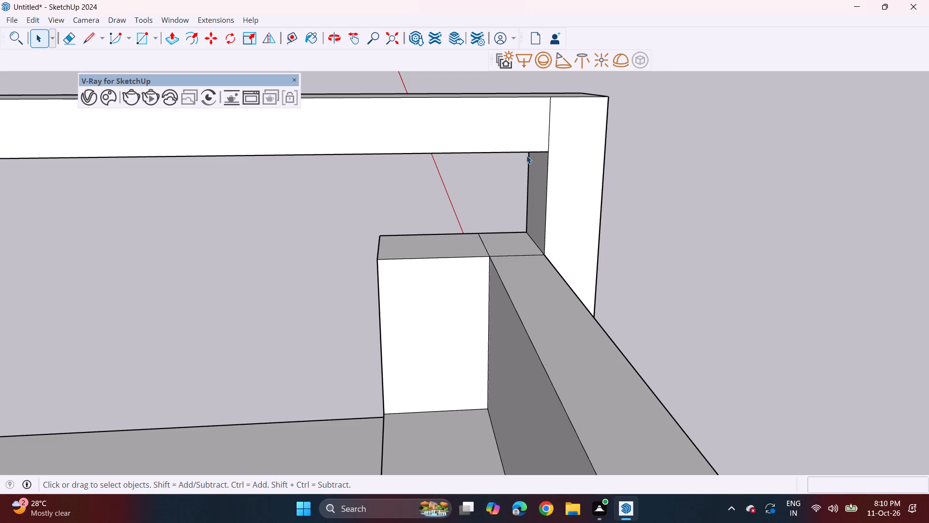
Delete the vertical edge separating the rear beam's inner face from the corner post's inner face.
scroll(540, 142, "down", 2)
left_click(548, 133)
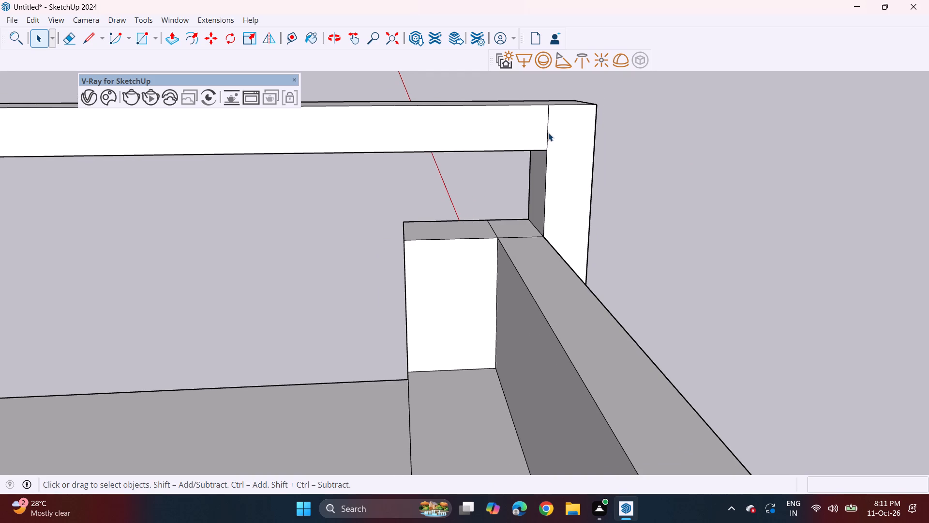
key("Delete")
Draw a line about 11 11/16" long across the corner post's inner face, level with the rear beam's underside.
left_click(83, 43)
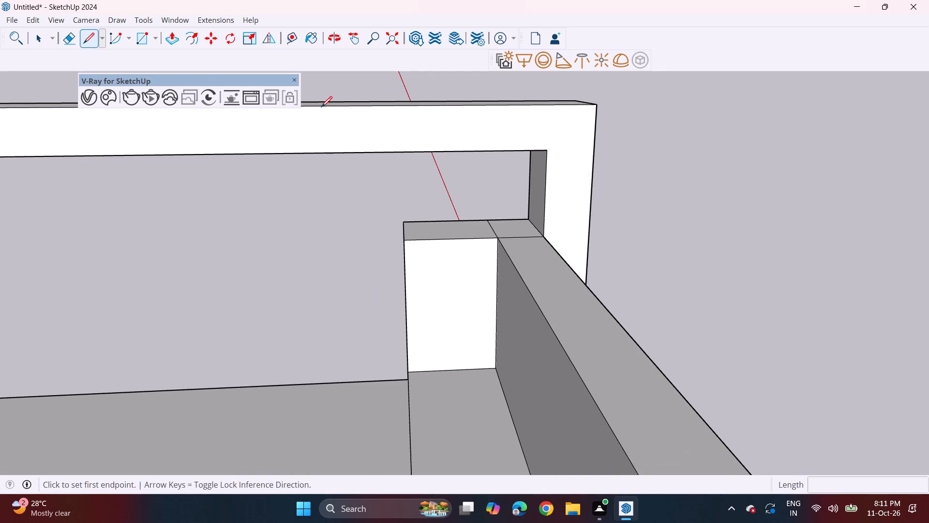
left_click(545, 155)
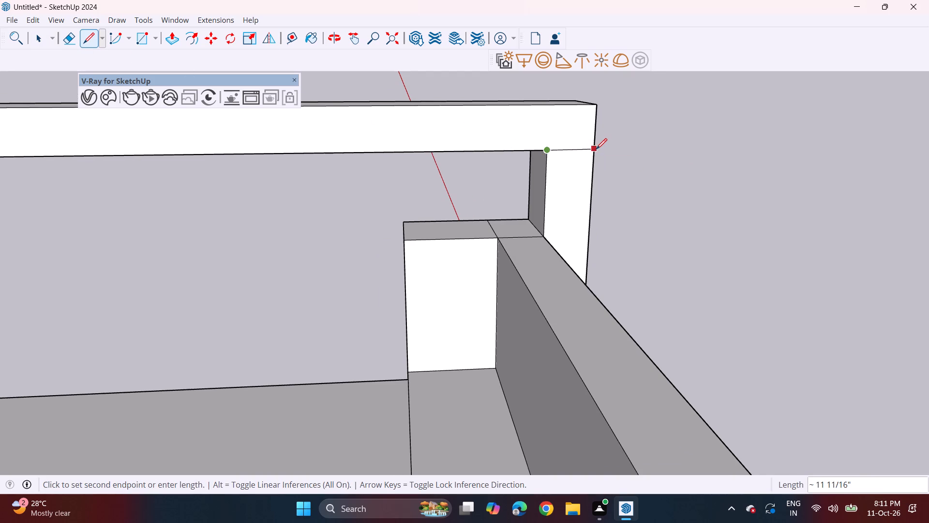
left_click(594, 150)
middle_click_drag(598, 148, 473, 190)
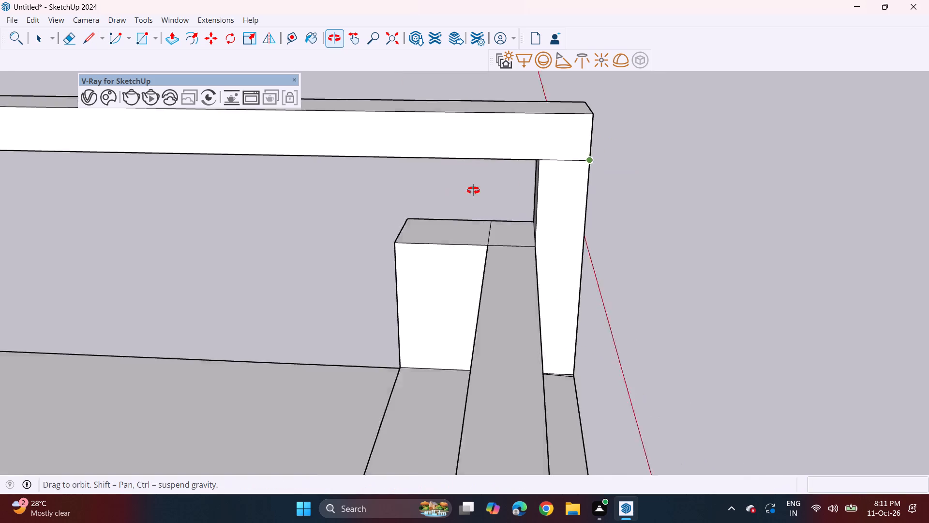
middle_click_drag(473, 190, 247, 160)
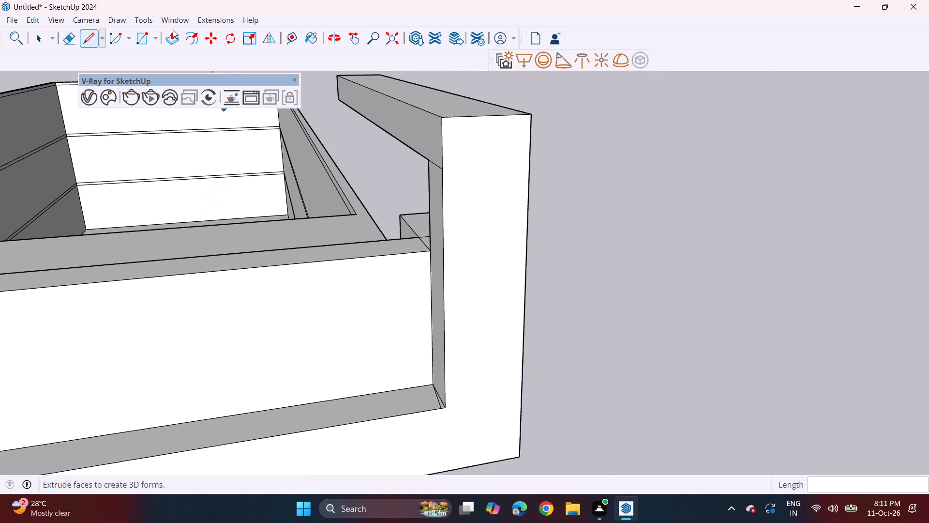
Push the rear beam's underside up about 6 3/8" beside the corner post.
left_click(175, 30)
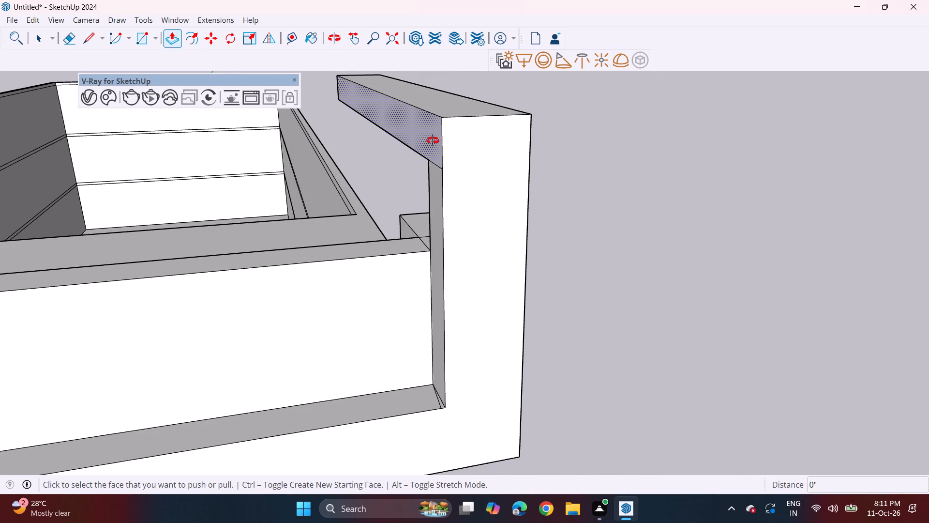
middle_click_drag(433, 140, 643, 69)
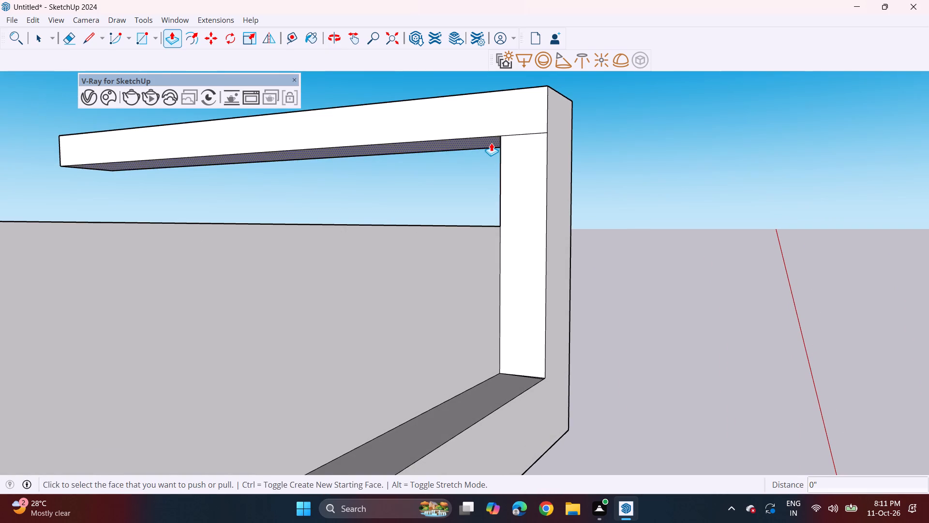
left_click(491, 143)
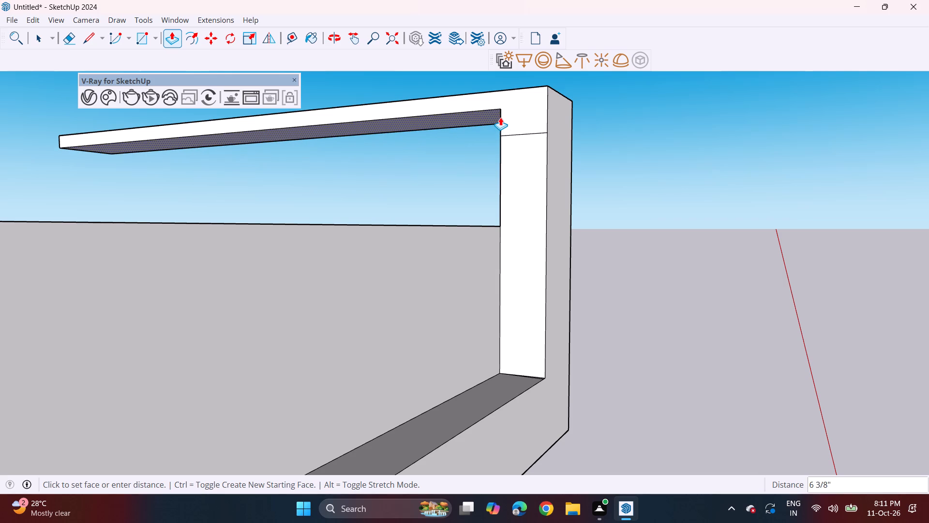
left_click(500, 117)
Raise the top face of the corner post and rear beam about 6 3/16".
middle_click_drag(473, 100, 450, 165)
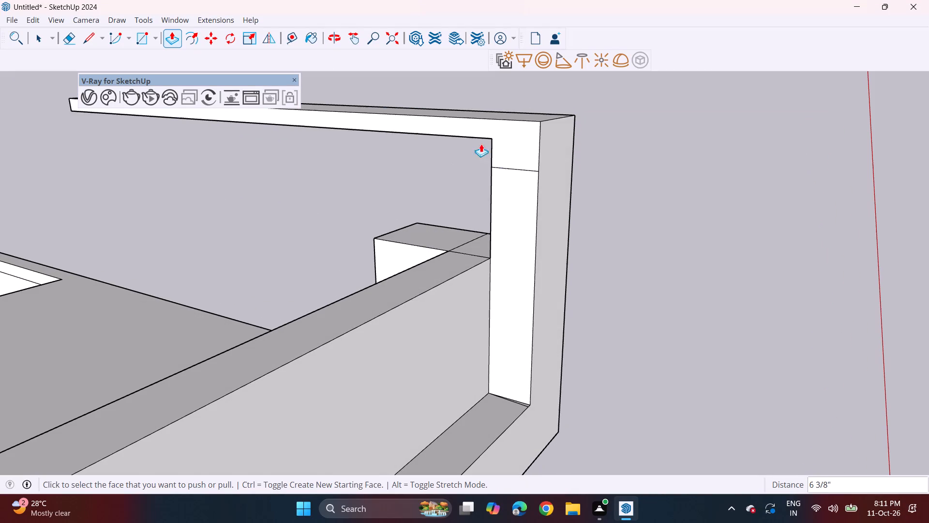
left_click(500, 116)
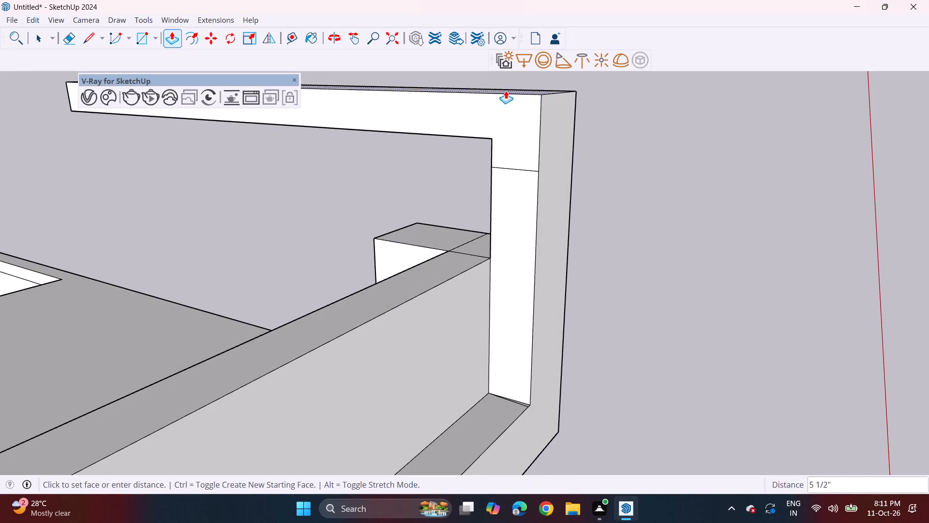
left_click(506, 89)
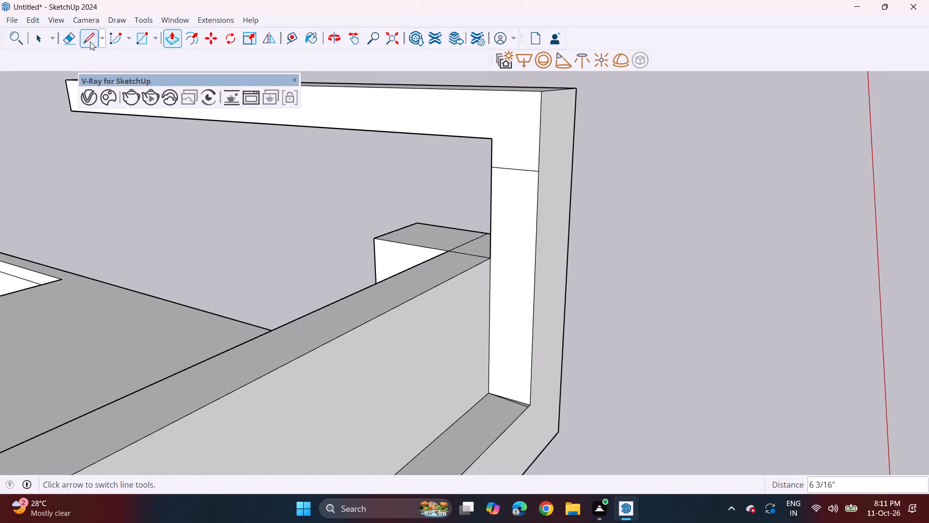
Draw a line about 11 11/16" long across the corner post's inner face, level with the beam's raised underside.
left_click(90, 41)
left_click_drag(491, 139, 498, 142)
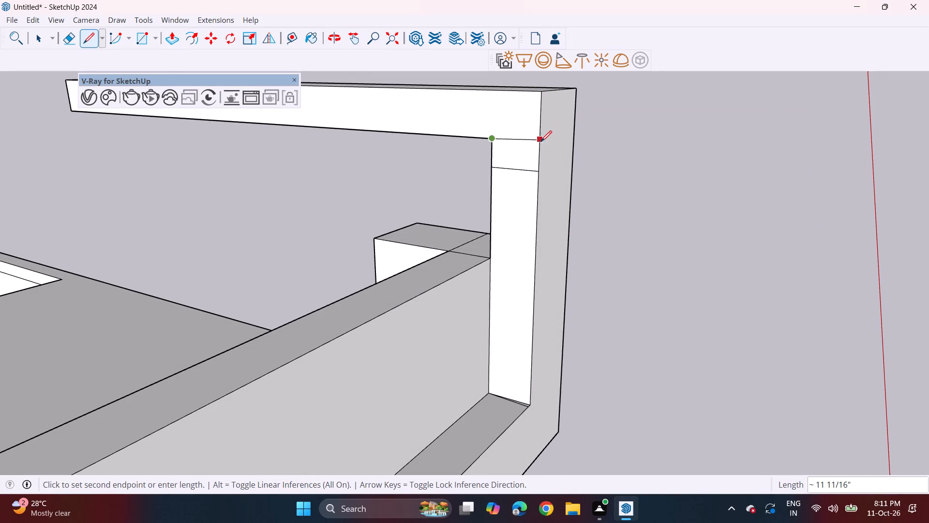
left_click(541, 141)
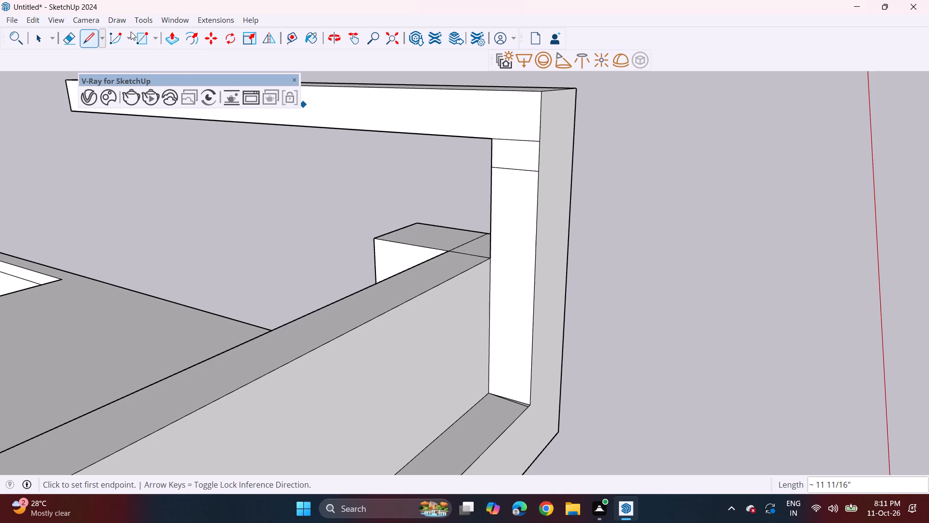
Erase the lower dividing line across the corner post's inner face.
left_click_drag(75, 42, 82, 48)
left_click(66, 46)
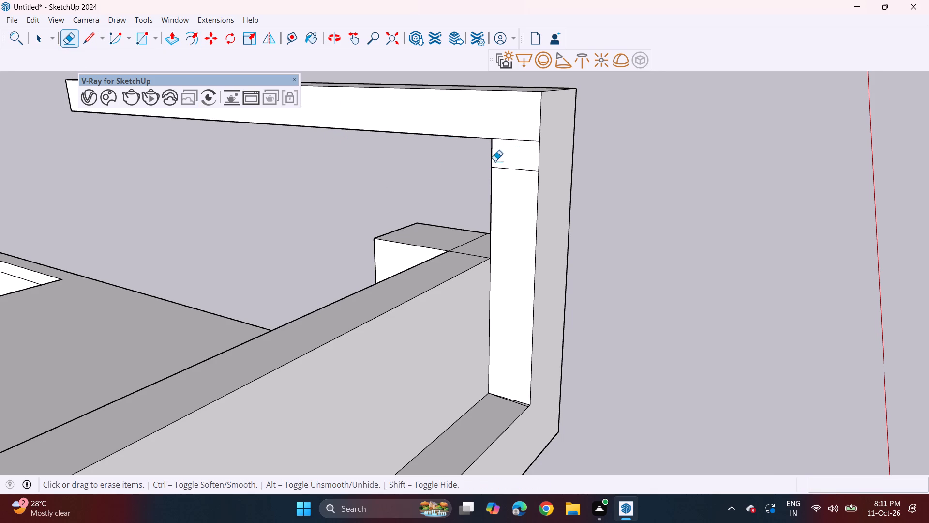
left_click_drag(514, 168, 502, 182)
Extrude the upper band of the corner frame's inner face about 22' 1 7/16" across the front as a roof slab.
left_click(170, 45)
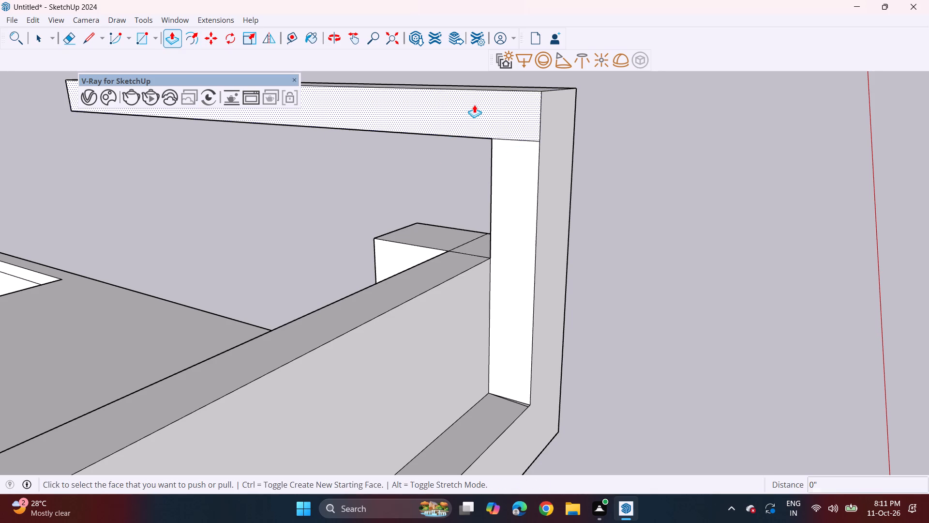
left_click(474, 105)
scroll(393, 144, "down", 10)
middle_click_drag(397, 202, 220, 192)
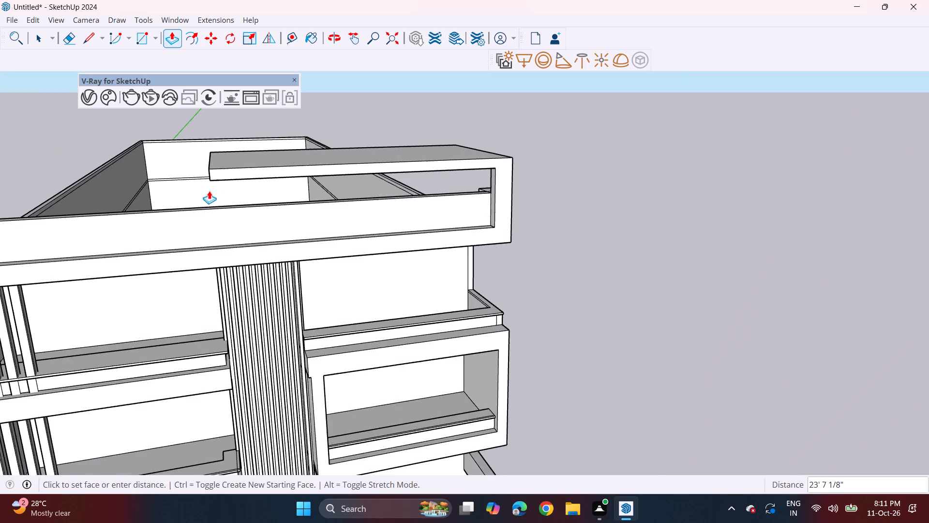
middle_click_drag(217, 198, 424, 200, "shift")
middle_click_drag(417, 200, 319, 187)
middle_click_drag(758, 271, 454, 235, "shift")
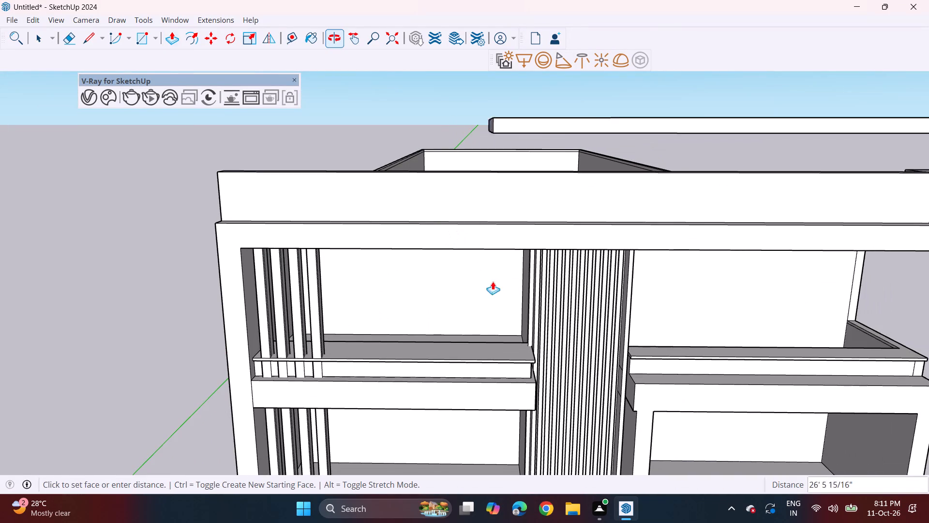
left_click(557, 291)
Examine the whole front facade with the roof slab over the right corner.
middle_click_drag(629, 189, 605, 171)
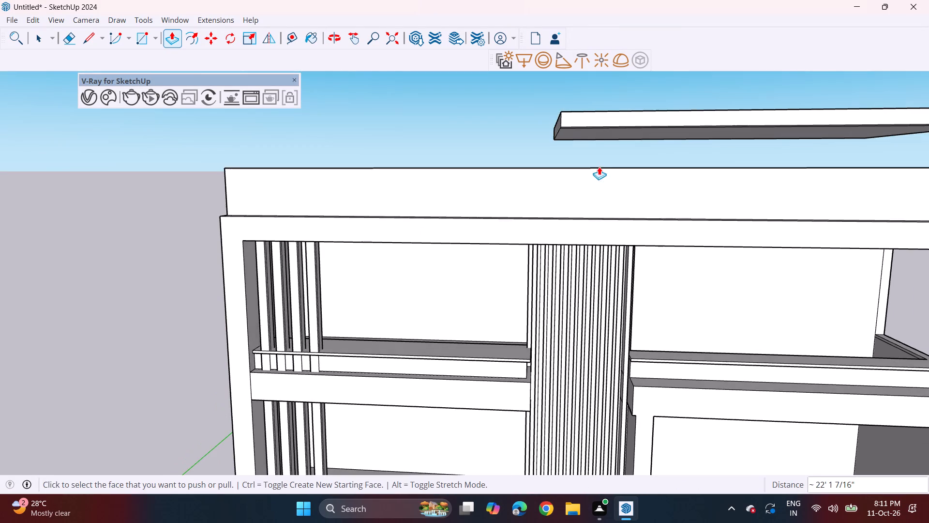
scroll(599, 170, "down", 1)
middle_click_drag(648, 208, 616, 163)
middle_click_drag(627, 166, 443, 204, "shift")
scroll(443, 194, "down", 5)
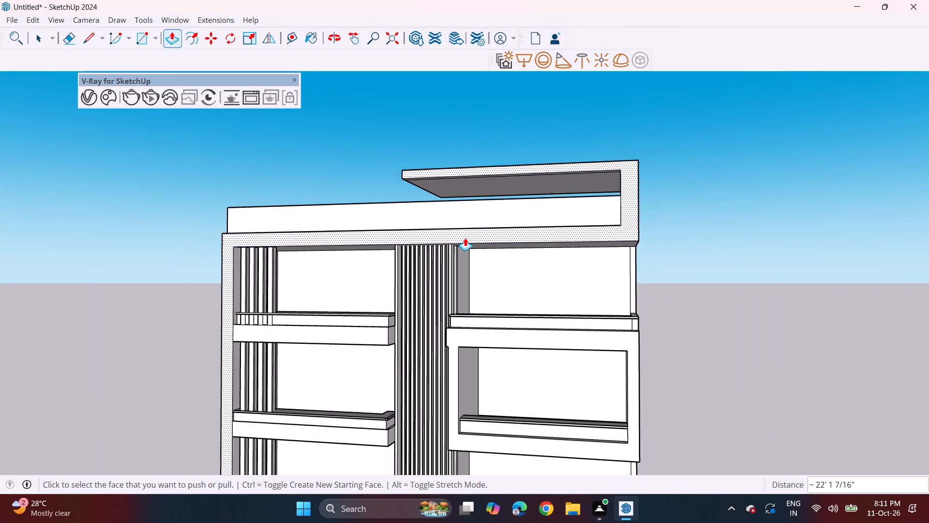
scroll(465, 238, "down", 2)
middle_click_drag(464, 241, 504, 243)
scroll(480, 259, "down", 4)
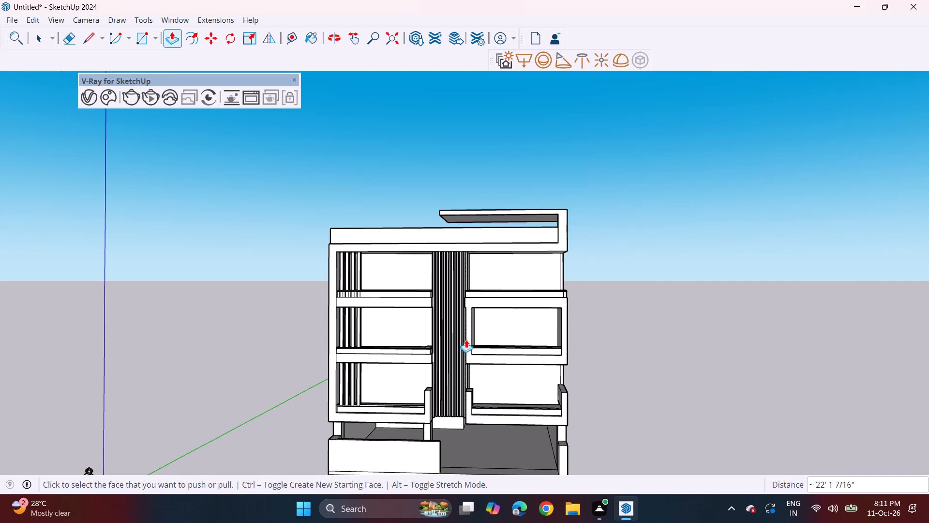
middle_click_drag(463, 340, 476, 292, "shift")
middle_click_drag(477, 289, 479, 268)
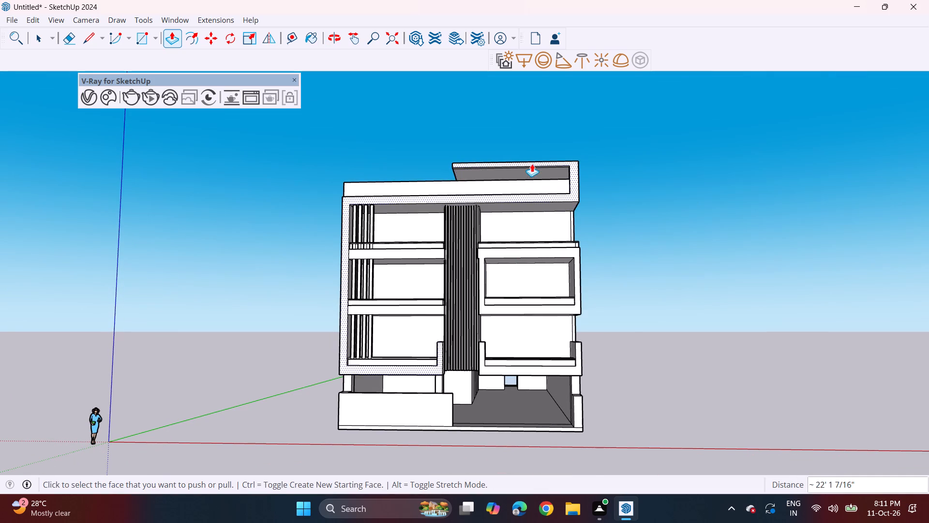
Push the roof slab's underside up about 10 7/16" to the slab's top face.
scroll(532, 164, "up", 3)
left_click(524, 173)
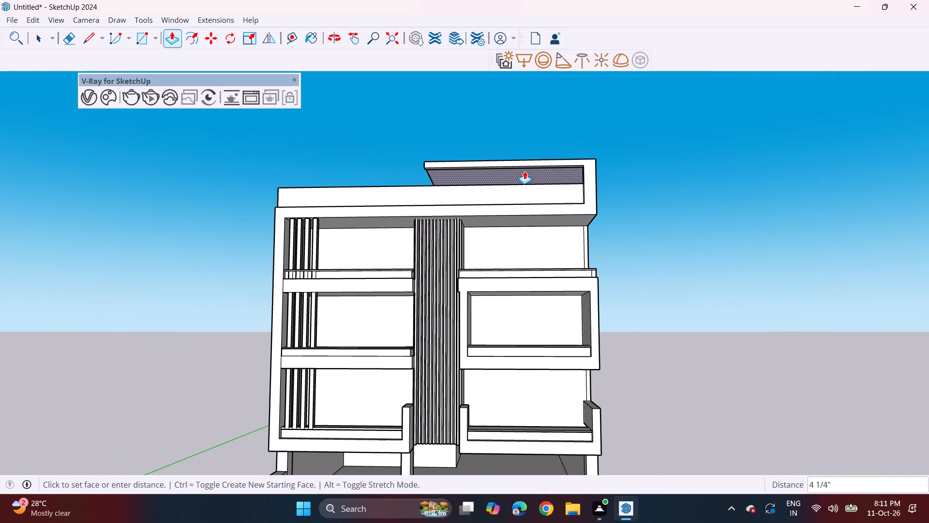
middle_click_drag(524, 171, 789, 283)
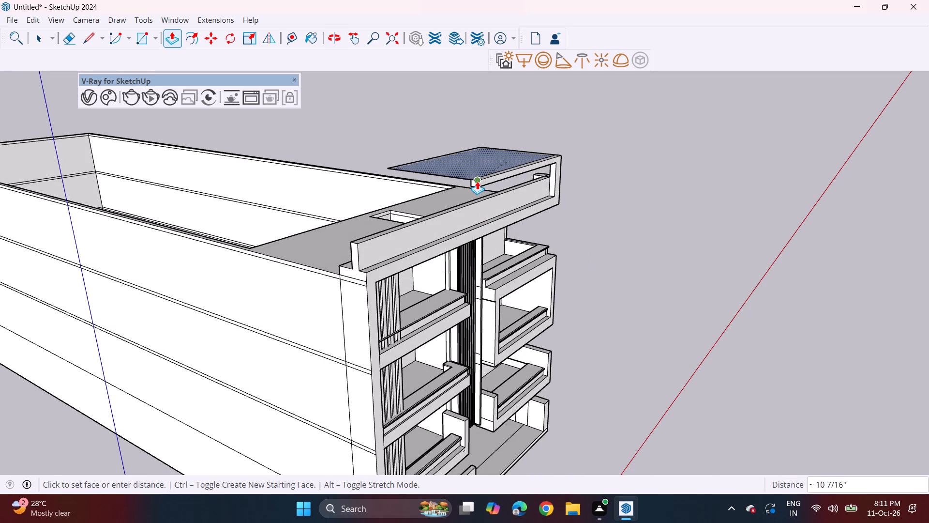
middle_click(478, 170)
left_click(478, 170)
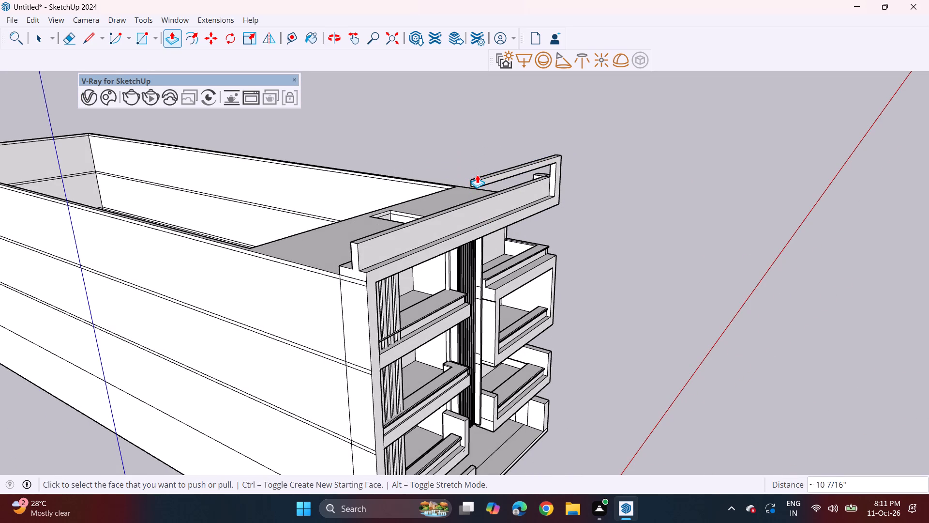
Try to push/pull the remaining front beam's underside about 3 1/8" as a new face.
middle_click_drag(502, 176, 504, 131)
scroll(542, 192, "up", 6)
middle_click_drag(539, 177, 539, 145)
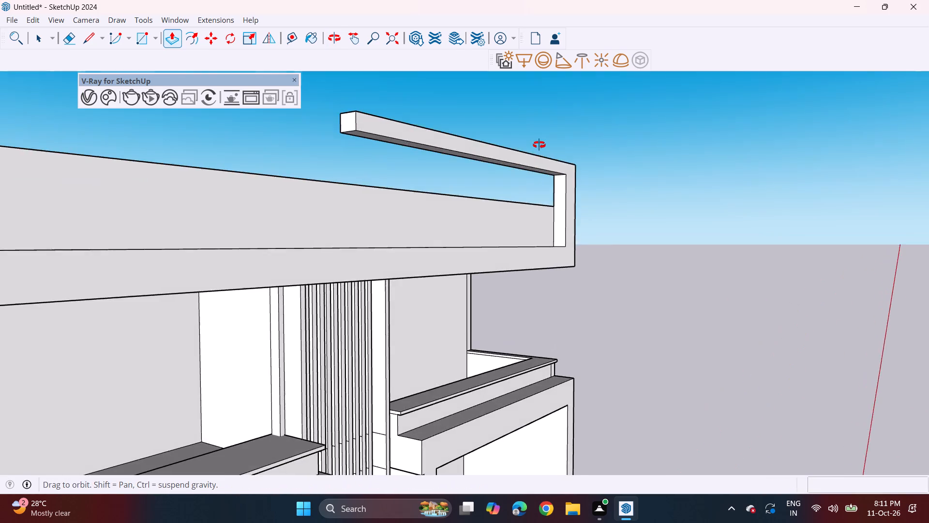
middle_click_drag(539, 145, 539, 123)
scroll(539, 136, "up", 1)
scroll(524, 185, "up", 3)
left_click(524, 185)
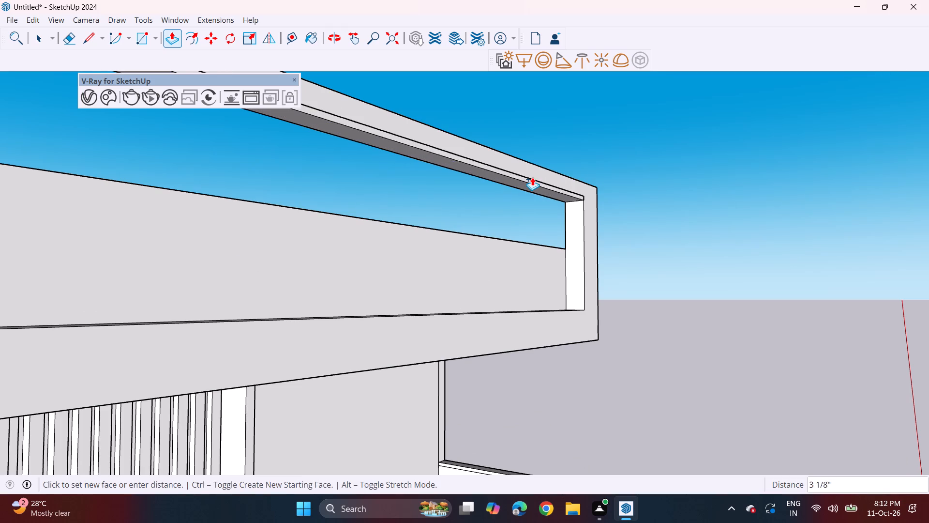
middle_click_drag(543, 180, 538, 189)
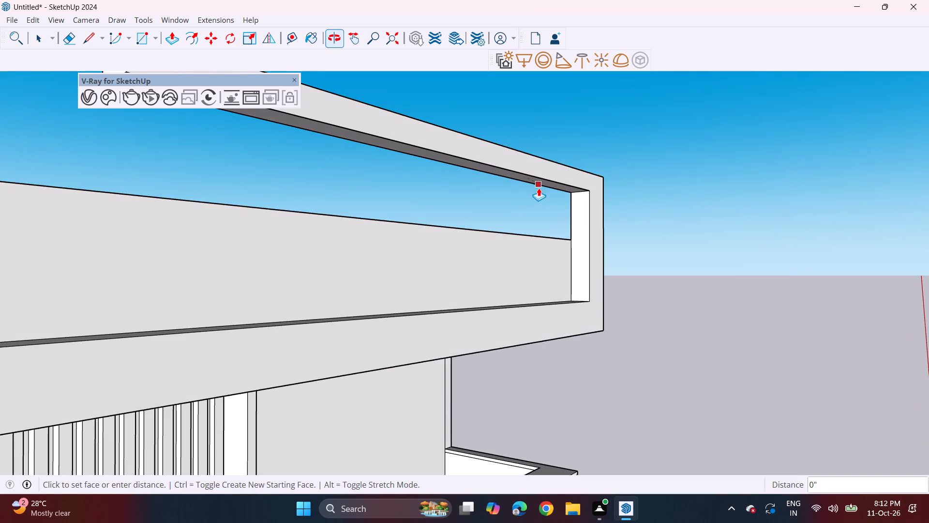
Undo the slab and beam work, back to the bare raised corner post.
key("ctrl+super+z")
key("ctrl+z")
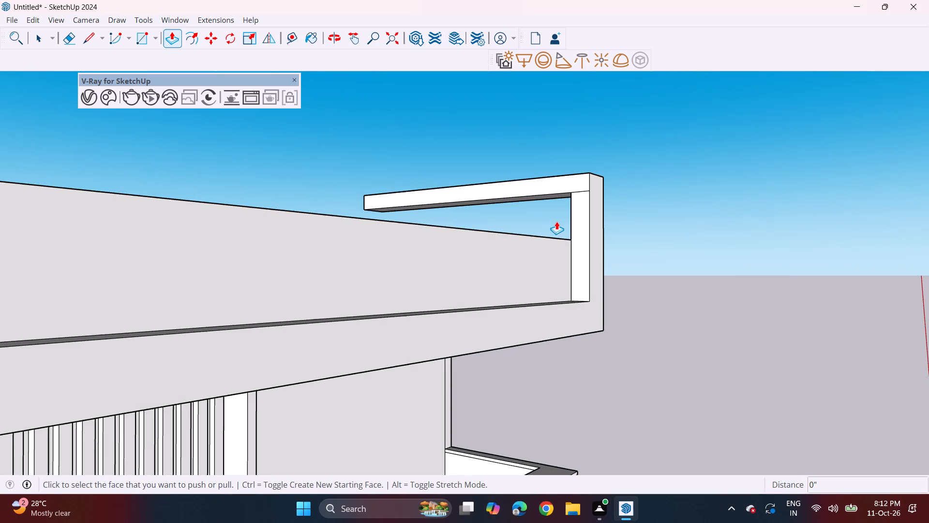
key("ctrl+z")
key("ctrl+z")
key("ctrl+z")
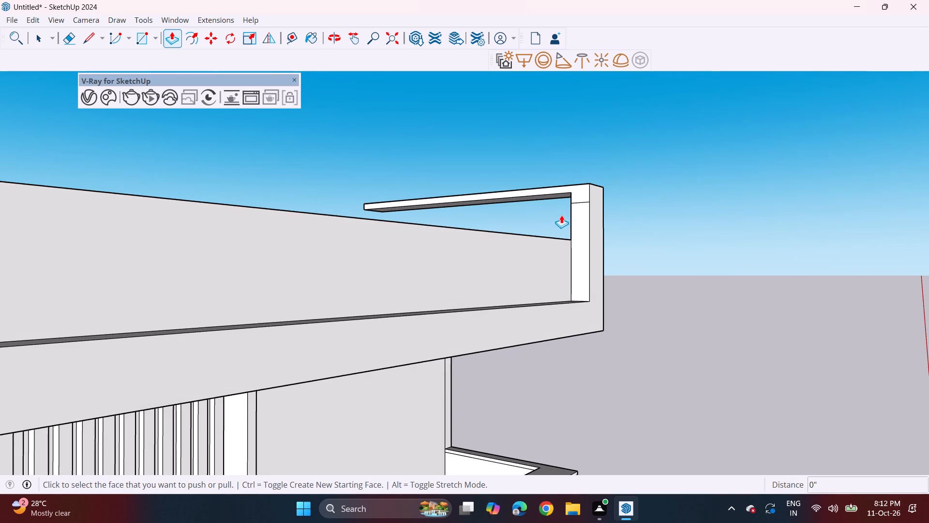
key("ctrl+z")
key("ctrl+z")
key("ctrl+z")
key("ctrl+z")
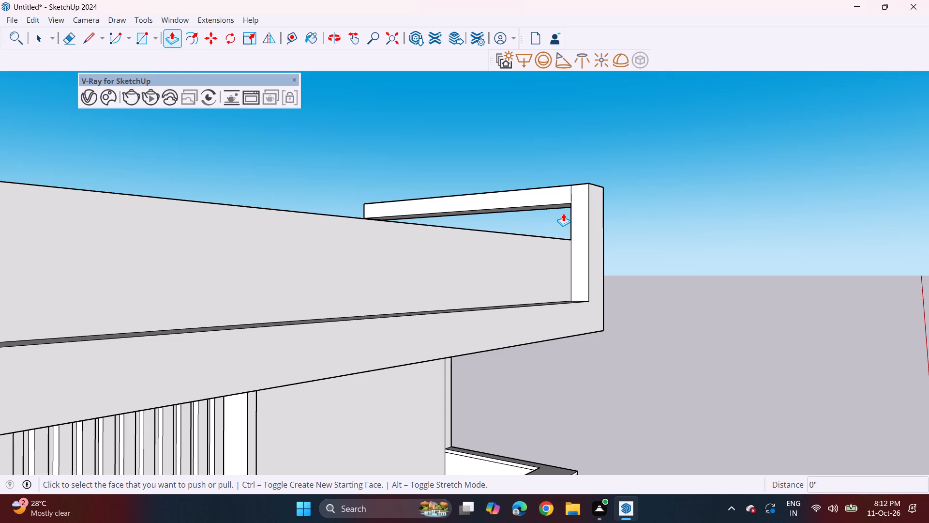
key("ctrl+z")
key("ctrl+z")
key("ctrl+z")
key("ctrl+z")
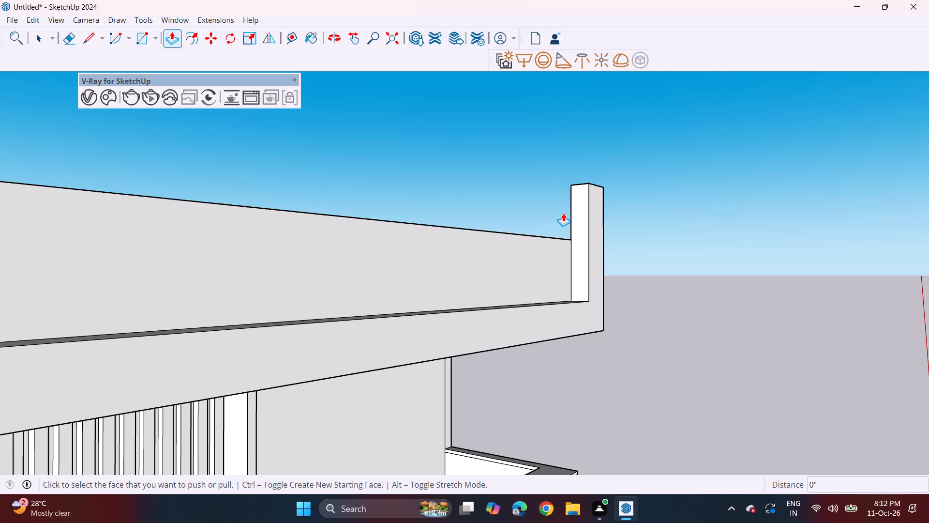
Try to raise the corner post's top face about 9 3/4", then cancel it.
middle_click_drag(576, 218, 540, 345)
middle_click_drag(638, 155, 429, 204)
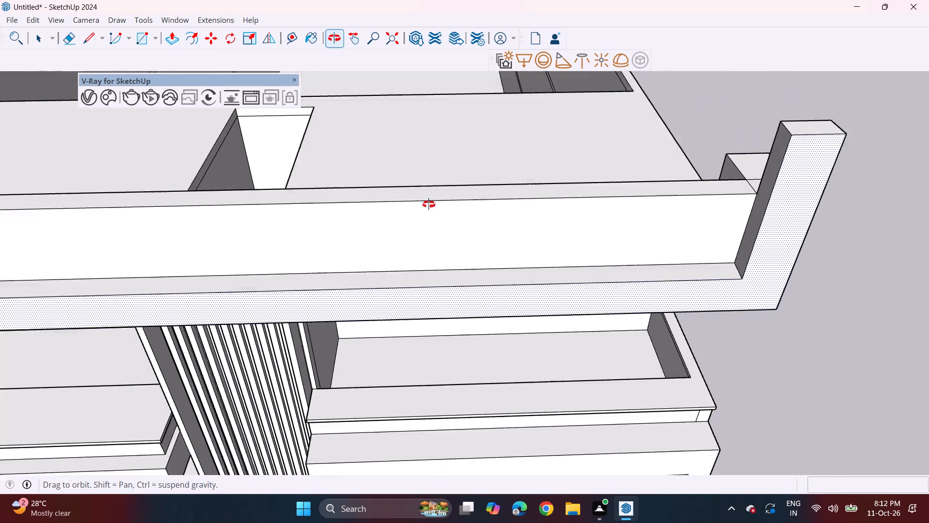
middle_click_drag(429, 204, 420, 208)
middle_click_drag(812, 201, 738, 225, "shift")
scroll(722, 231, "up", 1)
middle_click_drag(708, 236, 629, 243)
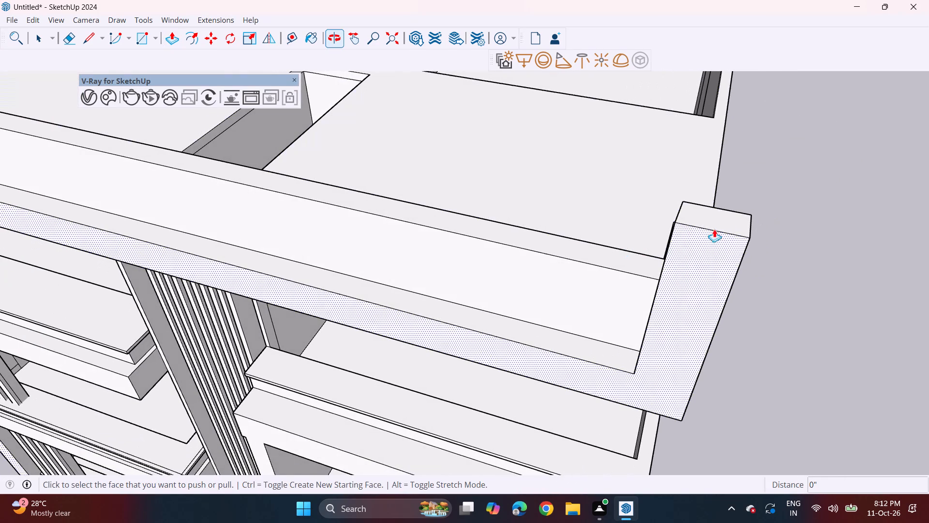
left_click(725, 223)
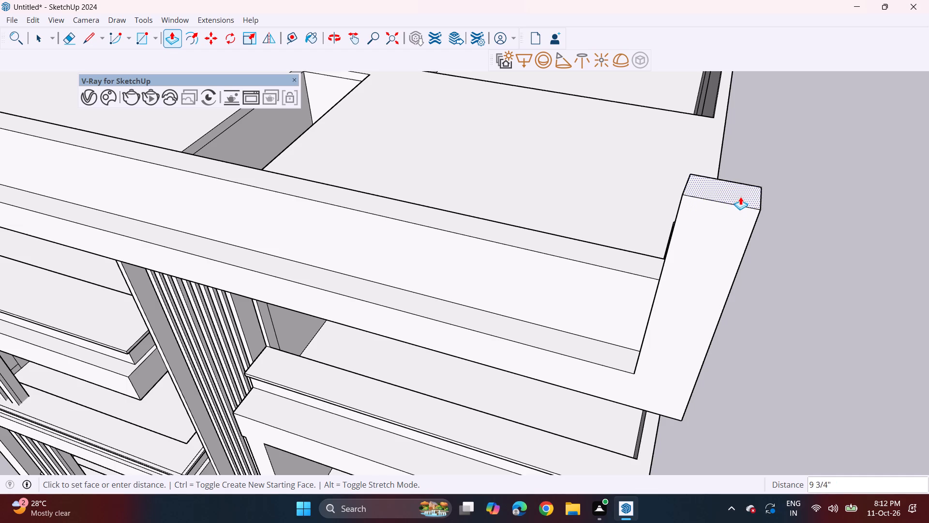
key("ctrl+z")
Undo the raising of the right corner post above the roof band.
key("ctrl+z")
key("ctrl+z")
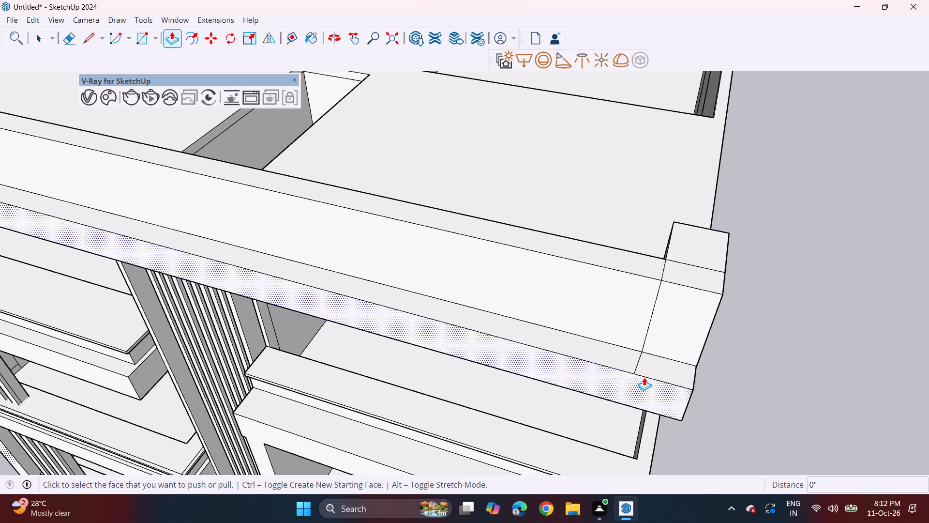
Delete the short edge crossing the roof band's front ledge near the right corner.
key("space")
left_click(639, 358)
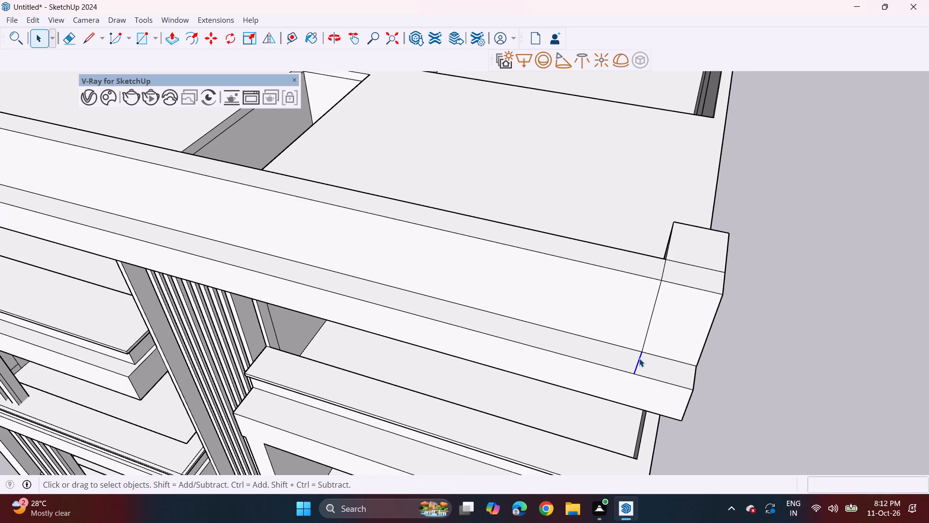
key("Delete")
Draw a short edge about 11 11/16" across the roof band's front ledge near the right corner, continuing the existing corner line.
left_click(78, 36)
left_click(86, 40)
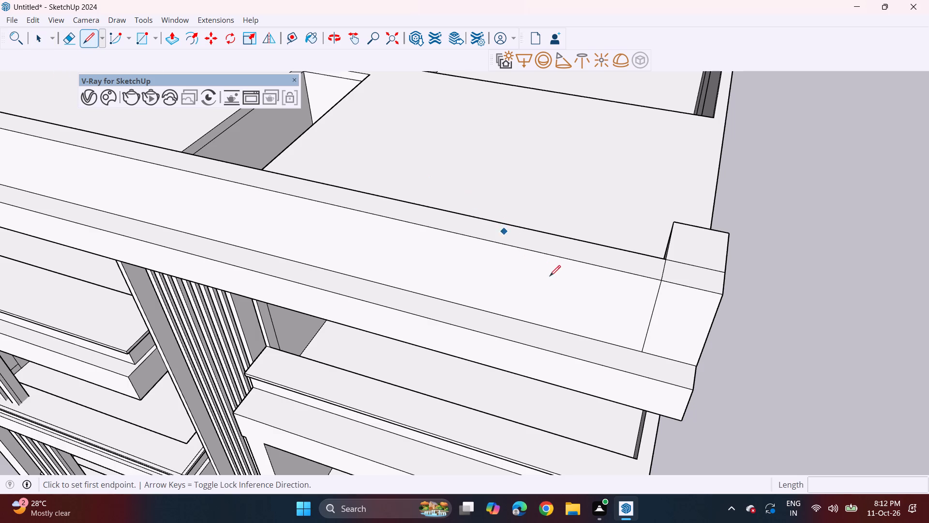
left_click(641, 349)
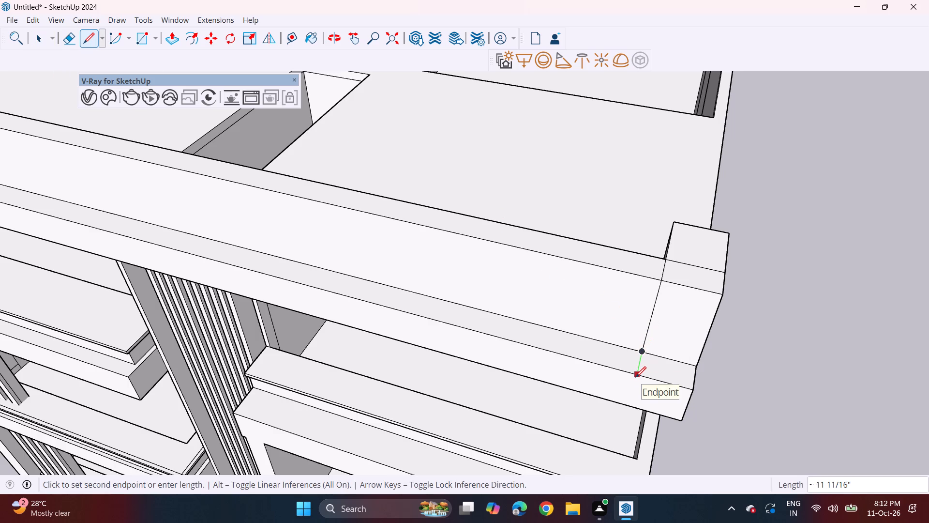
left_click(635, 377)
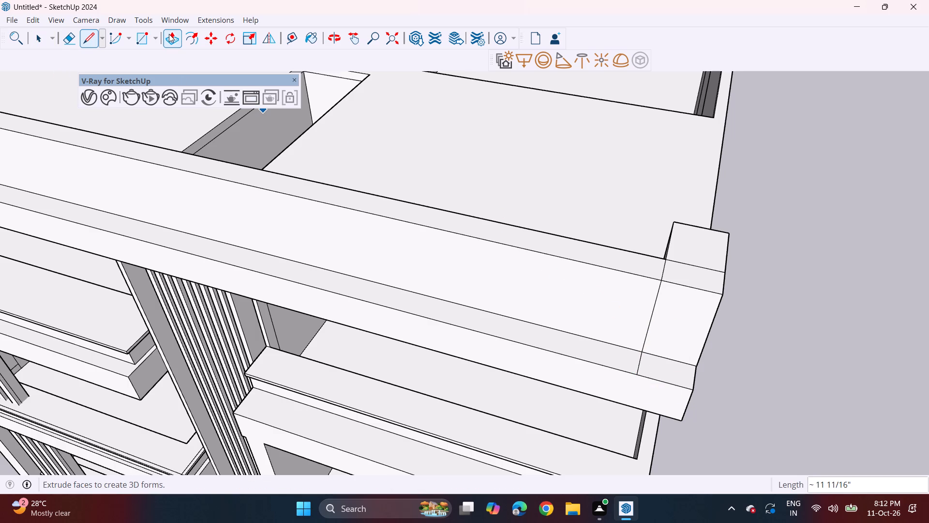
Raise the separated front ledge face at the right corner about 11' 8" to form a tall post.
left_click(169, 34)
left_click(658, 365)
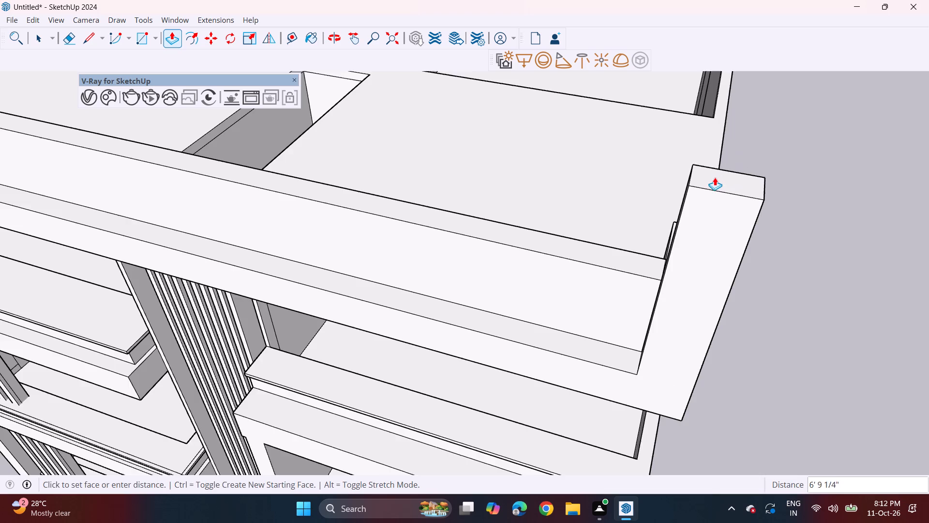
middle_click_drag(726, 158, 794, 0)
middle_click_drag(694, 167, 696, 278, "shift")
middle_click_drag(691, 248, 696, 176)
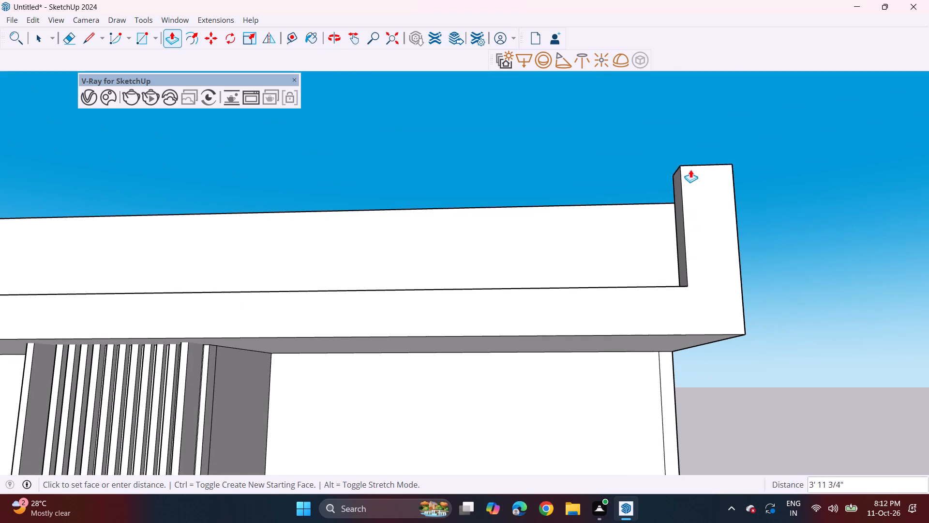
middle_click_drag(687, 125, 704, 309, "shift")
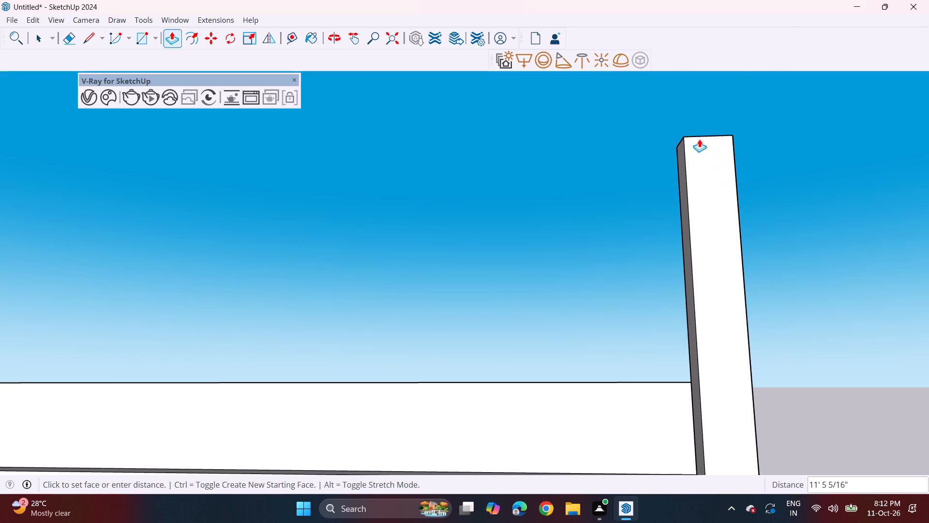
left_click(699, 134)
Thicken the corner post inward from its inner side face and lower its top by about 8 1/2".
scroll(662, 214, "down", 2)
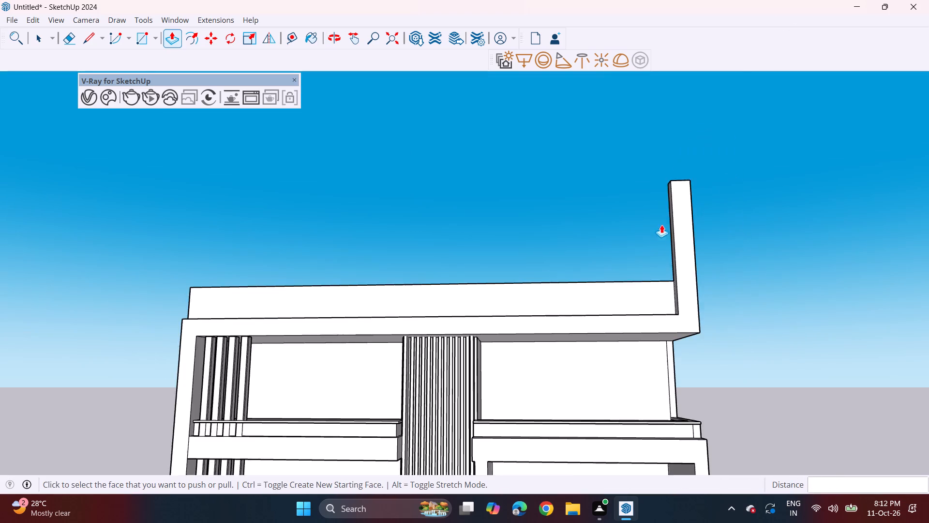
scroll(661, 225, "down", 6)
middle_click_drag(655, 277, 713, 340)
middle_click_drag(647, 222, 607, 224)
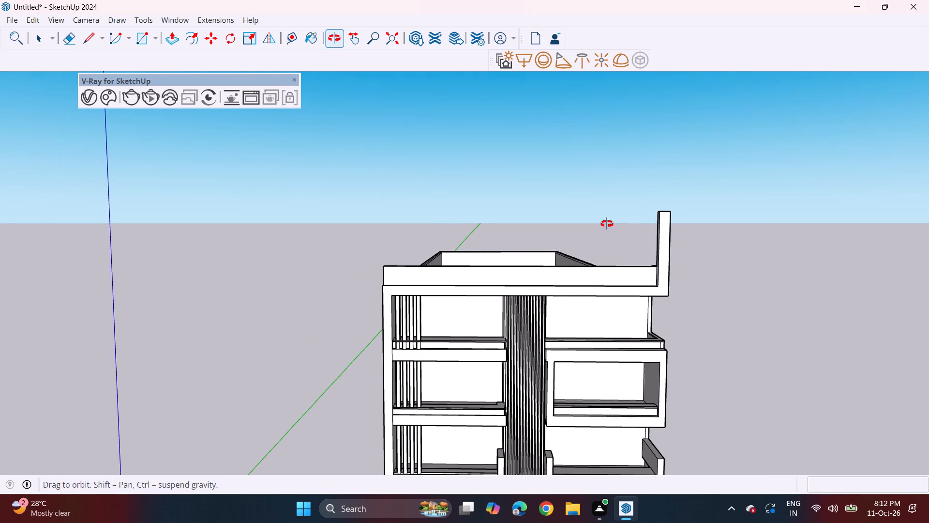
middle_click_drag(607, 224, 609, 221)
scroll(656, 249, "up", 4)
middle_click_drag(648, 281, 681, 313)
scroll(655, 298, "up", 5)
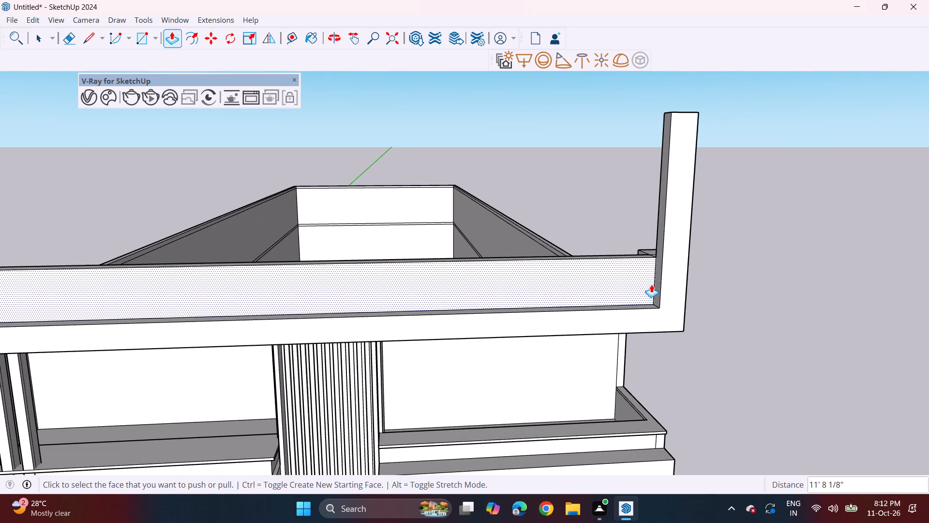
left_click(656, 291)
left_click(644, 294)
middle_click_drag(677, 169, 649, 317)
left_click(704, 184)
left_click(702, 195)
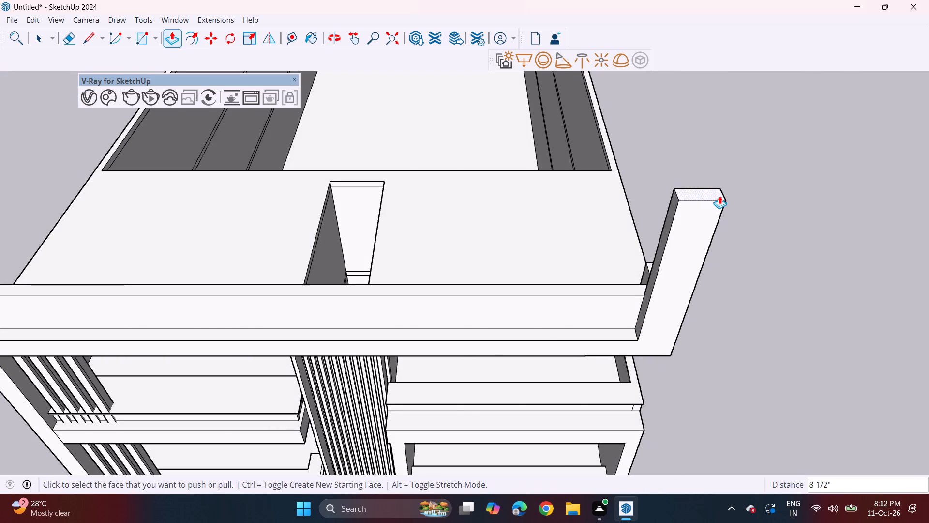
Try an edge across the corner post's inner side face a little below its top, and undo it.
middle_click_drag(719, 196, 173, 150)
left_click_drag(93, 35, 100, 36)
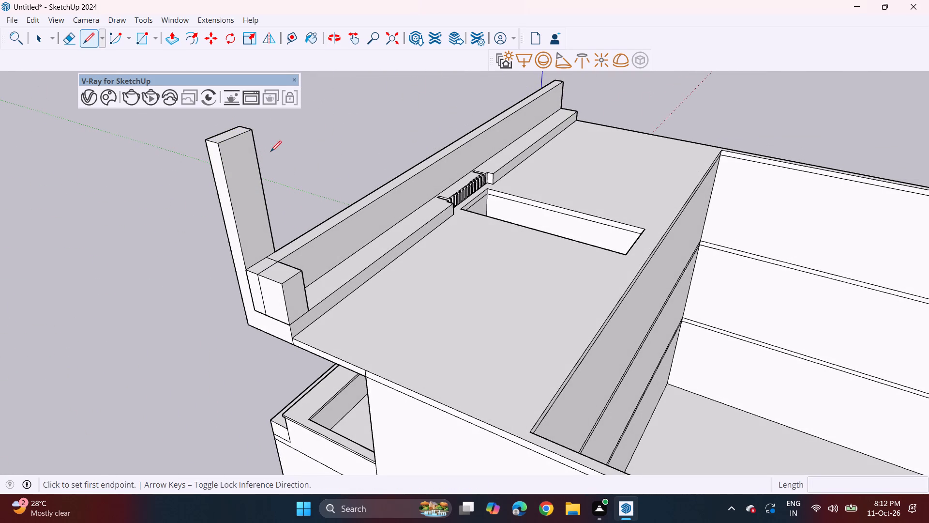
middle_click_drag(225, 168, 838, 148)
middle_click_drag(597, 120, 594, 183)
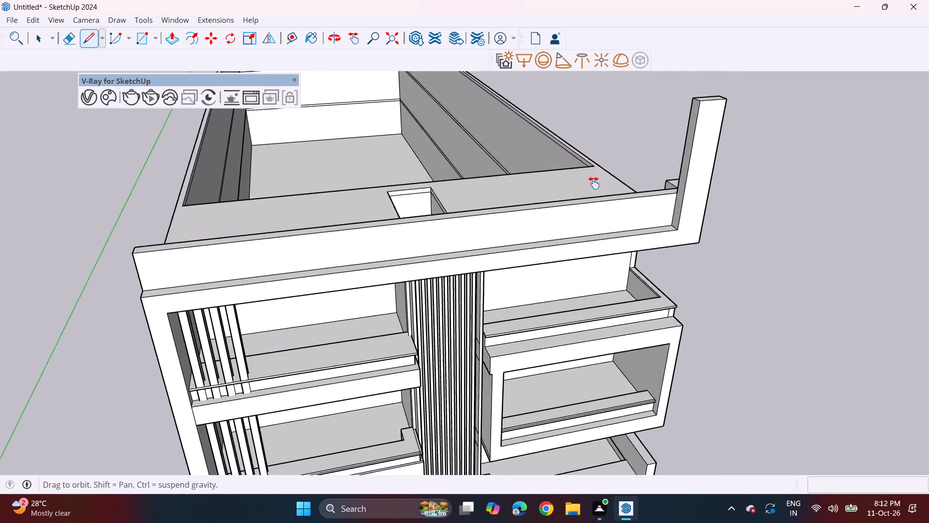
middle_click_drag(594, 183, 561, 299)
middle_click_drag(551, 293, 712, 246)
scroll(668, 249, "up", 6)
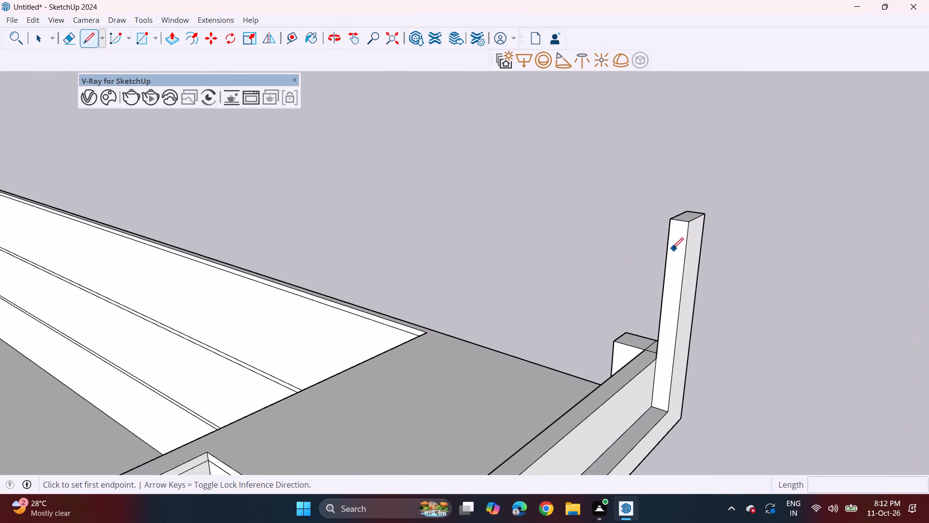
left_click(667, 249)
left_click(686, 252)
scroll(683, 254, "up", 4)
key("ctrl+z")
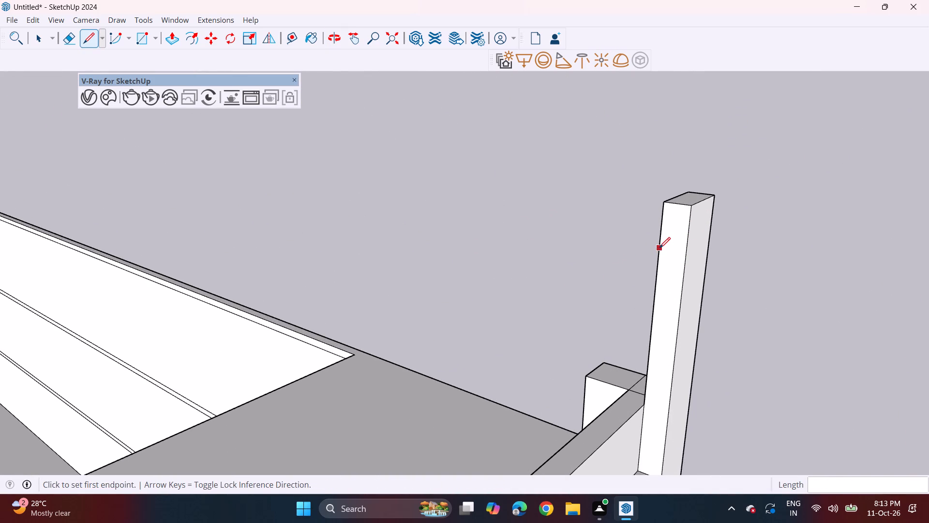
Draw an edge about 11 11/16" long across the corner post's inner side face, a little below its top.
left_click(659, 248)
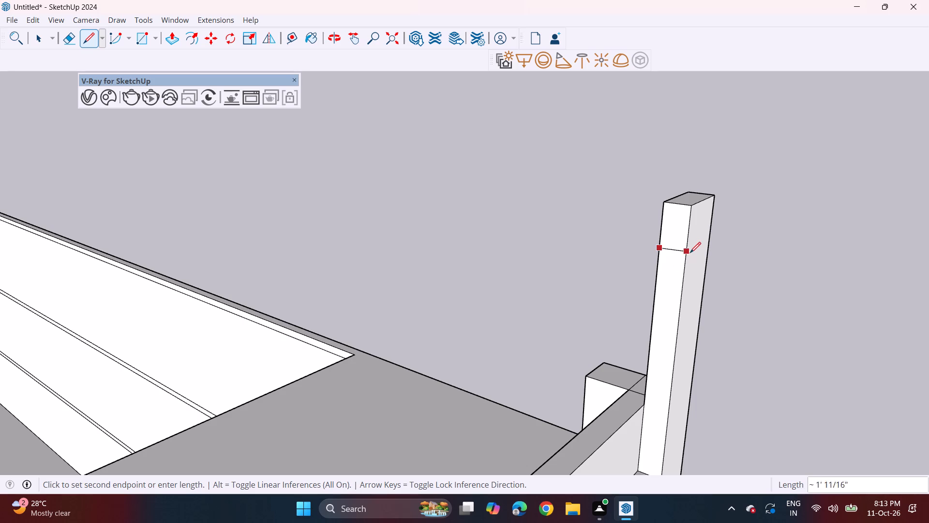
scroll(689, 254, "up", 18)
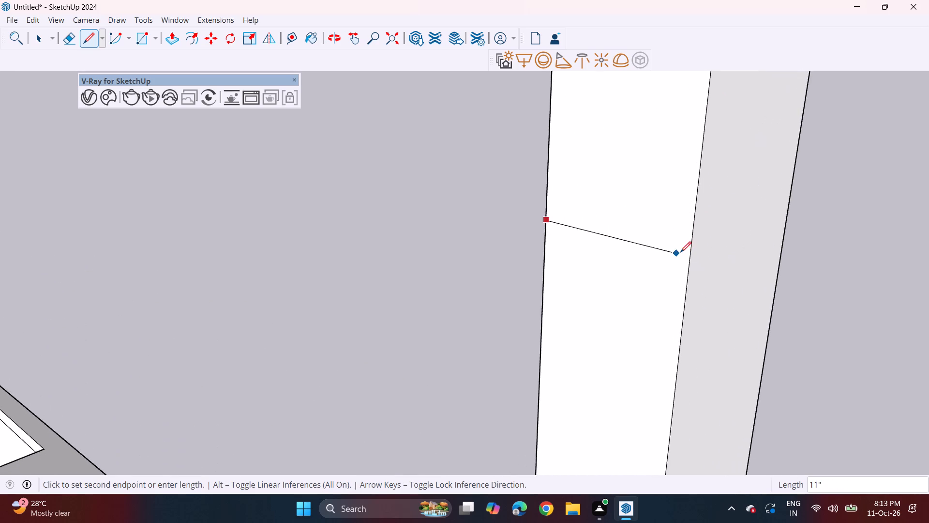
middle_click_drag(680, 252, 507, 239)
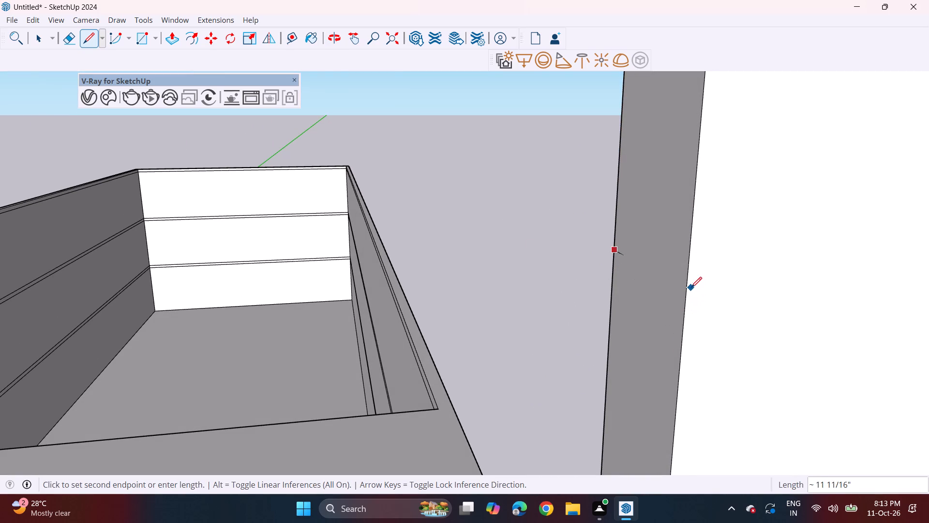
left_click(688, 294)
Extrude the inner face above that edge about 21' 11" along the roof band to the finned tower, forming a top beam.
scroll(676, 282, "down", 9)
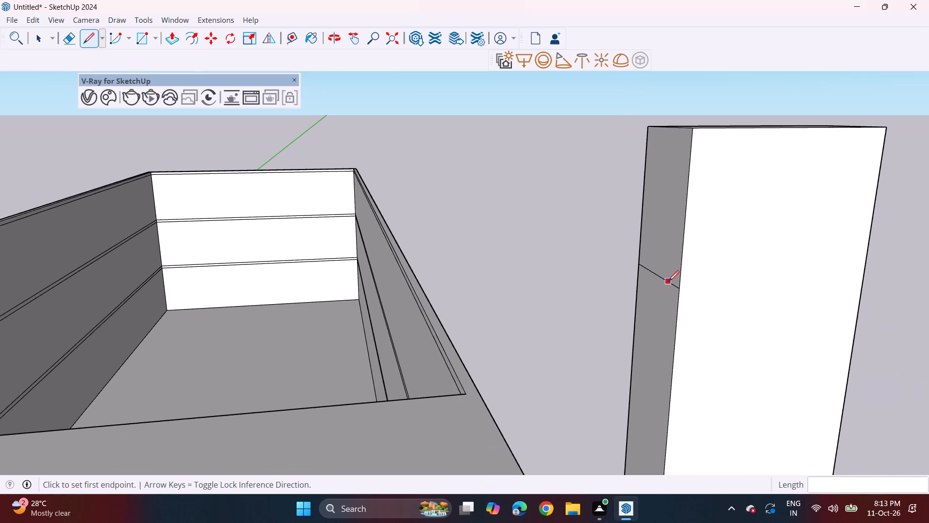
scroll(668, 281, "down", 13)
scroll(639, 290, "up", 4)
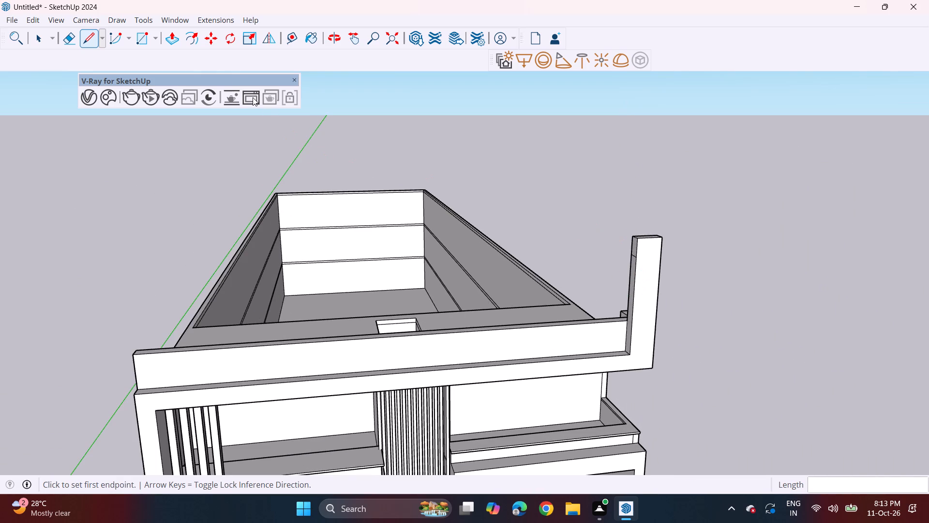
left_click_drag(175, 41, 181, 46)
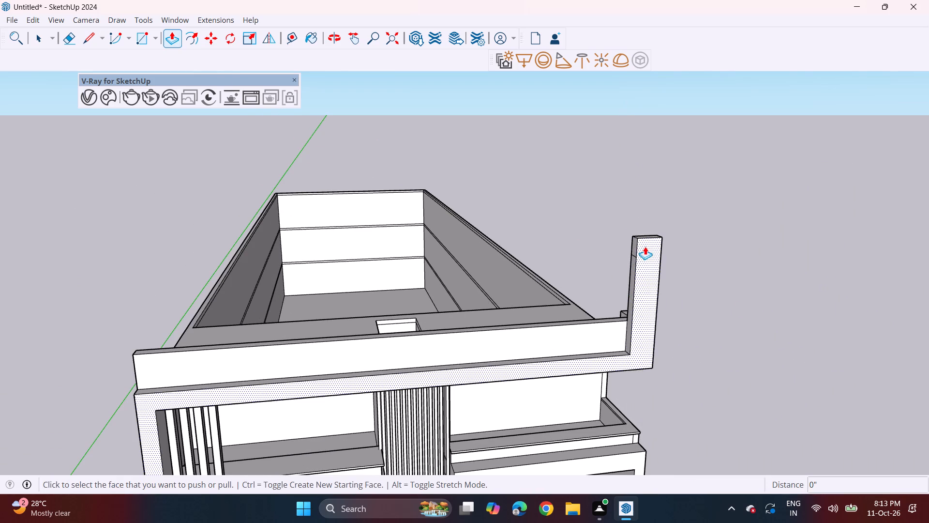
left_click(636, 247)
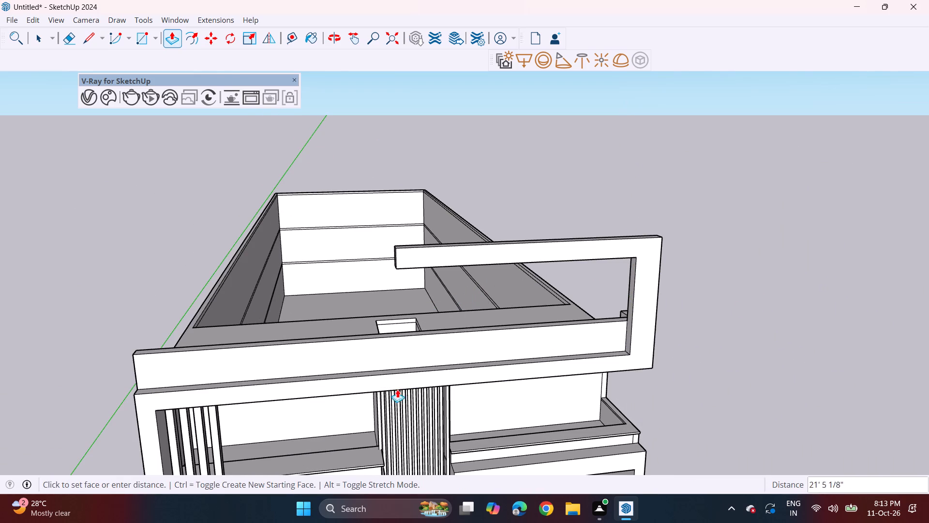
left_click(394, 410)
Draw a 2' 4 1/2" edge across the back of the corner post, from the beam's lower inside corner to the outer edge.
middle_click_drag(392, 318, 823, 294)
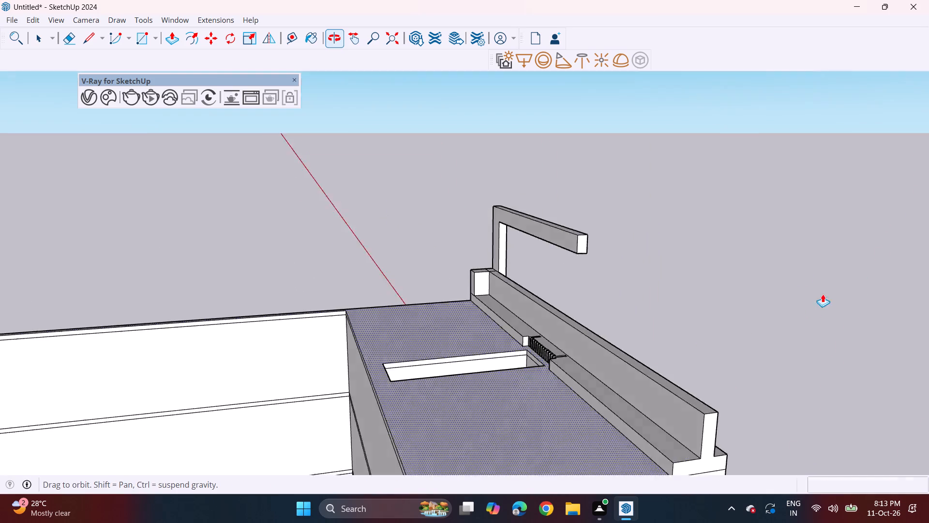
middle_click_drag(823, 294, 822, 302)
middle_click_drag(416, 267, 634, 258)
scroll(350, 228, "up", 10)
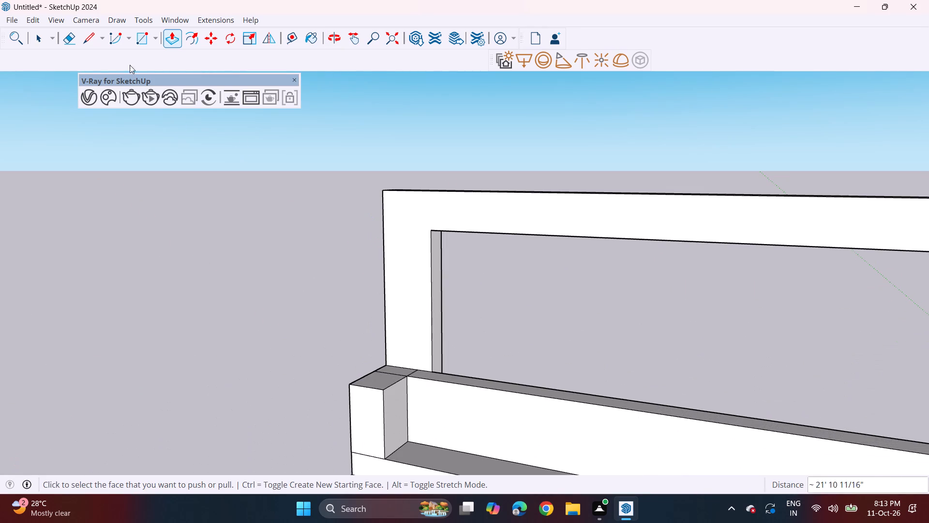
left_click_drag(92, 40, 97, 42)
left_click(435, 233)
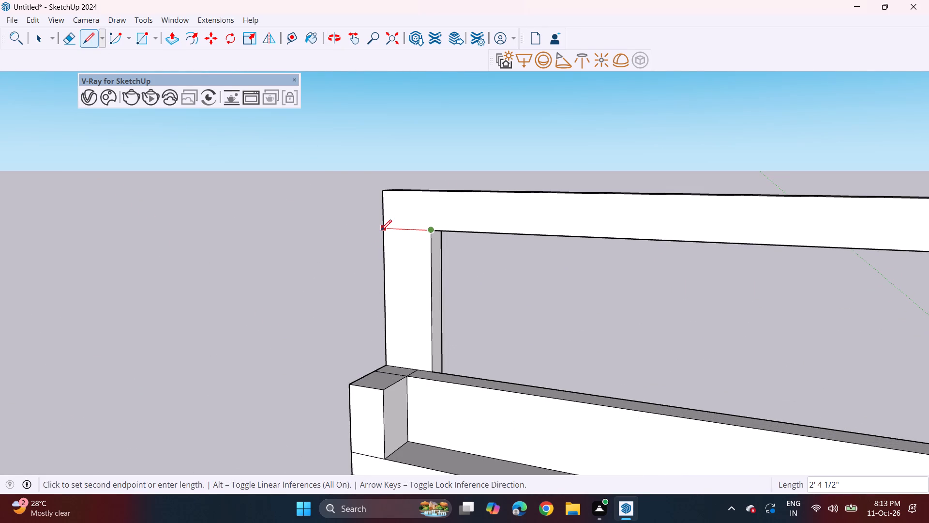
left_click(381, 231)
Extrude the top beam's back face about 18' 5" toward the rear to form a roof slab.
left_click_drag(171, 46, 180, 47)
left_click_drag(518, 215, 511, 216)
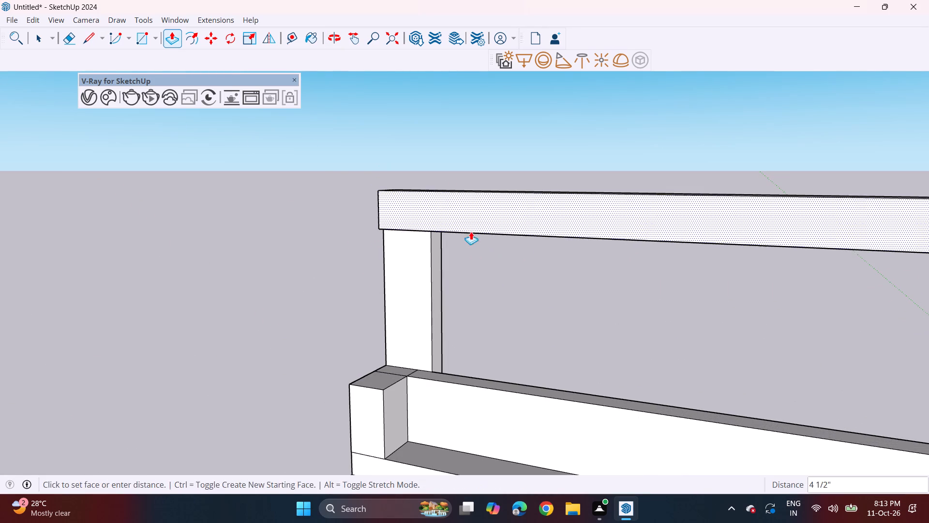
left_click(521, 211)
scroll(447, 230, "down", 11)
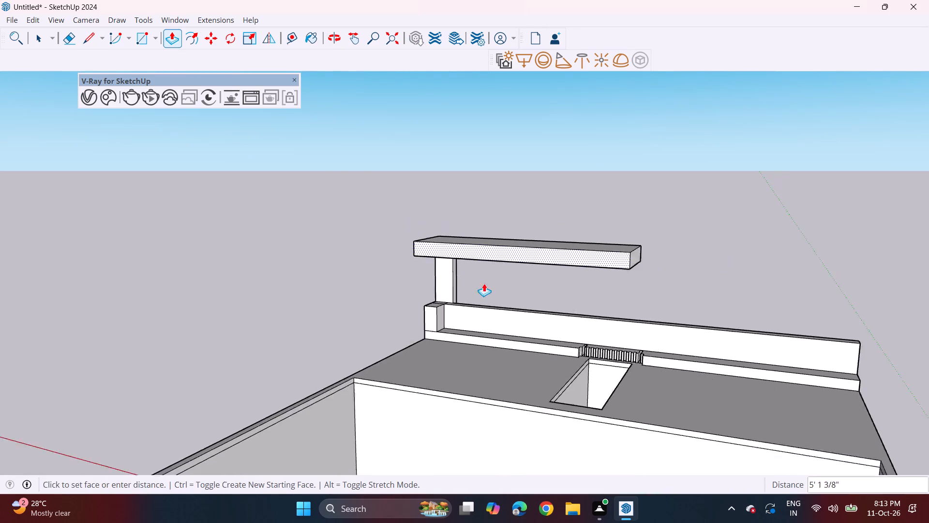
middle_click_drag(457, 280, 361, 265)
left_click(420, 401)
Pull the slab's underside strip behind the corner post down to the roof in two pulls of about 6' 4" and 4'.
middle_click_drag(604, 376, 462, 344)
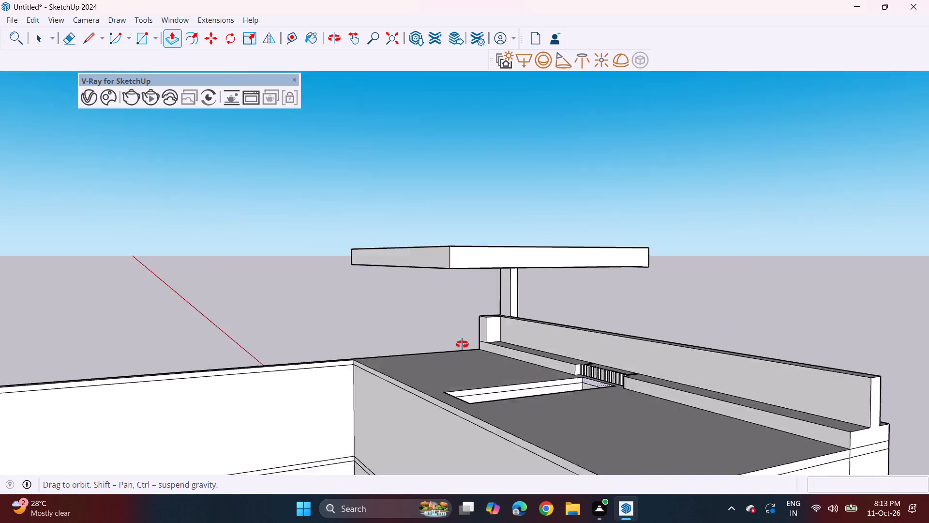
middle_click_drag(462, 344, 165, 280)
middle_click_drag(451, 294, 305, 312)
scroll(494, 315, "down", 2)
middle_click_drag(572, 367, 557, 342)
scroll(541, 344, "down", 8)
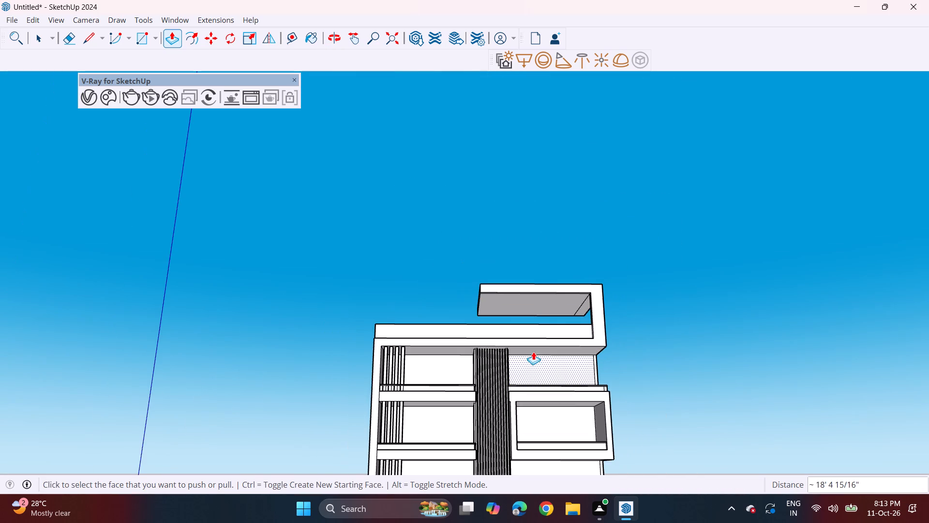
middle_click_drag(568, 330, 594, 339)
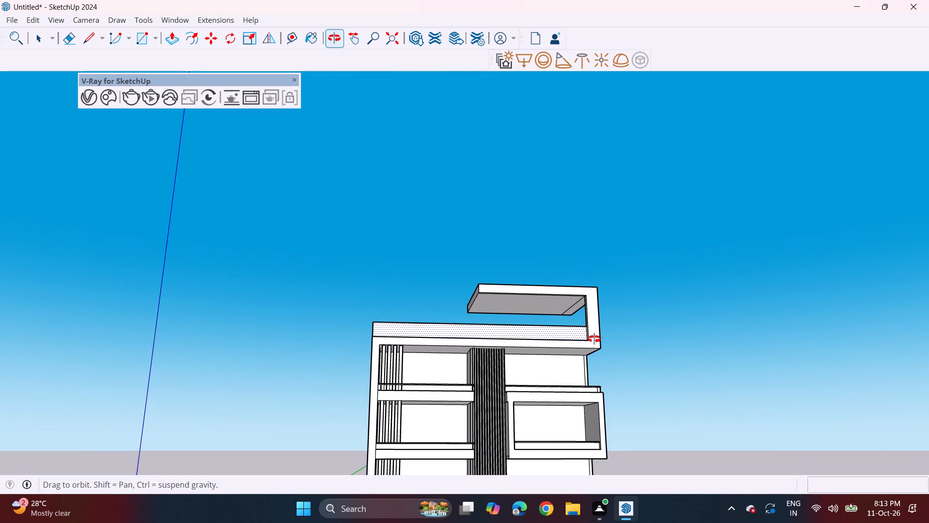
middle_click_drag(594, 339, 430, 355)
scroll(602, 303, "up", 5)
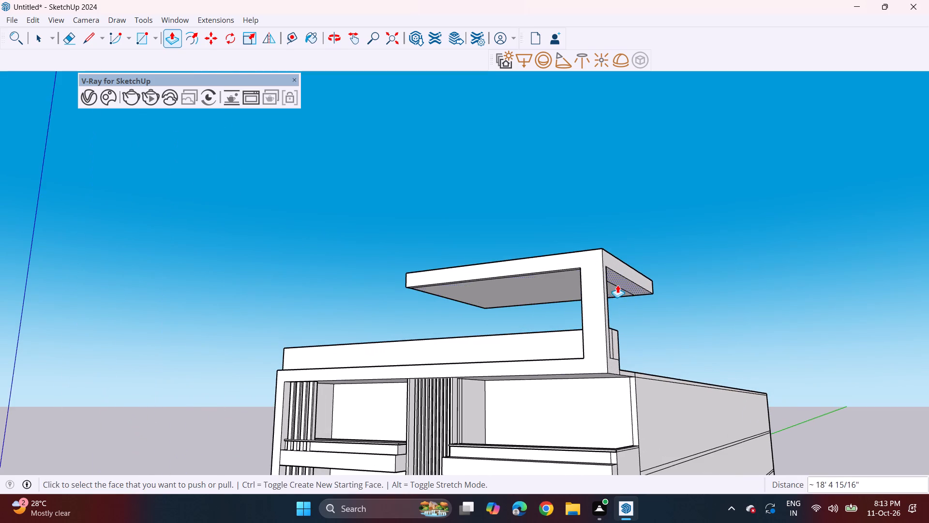
left_click(617, 285)
left_click(608, 364)
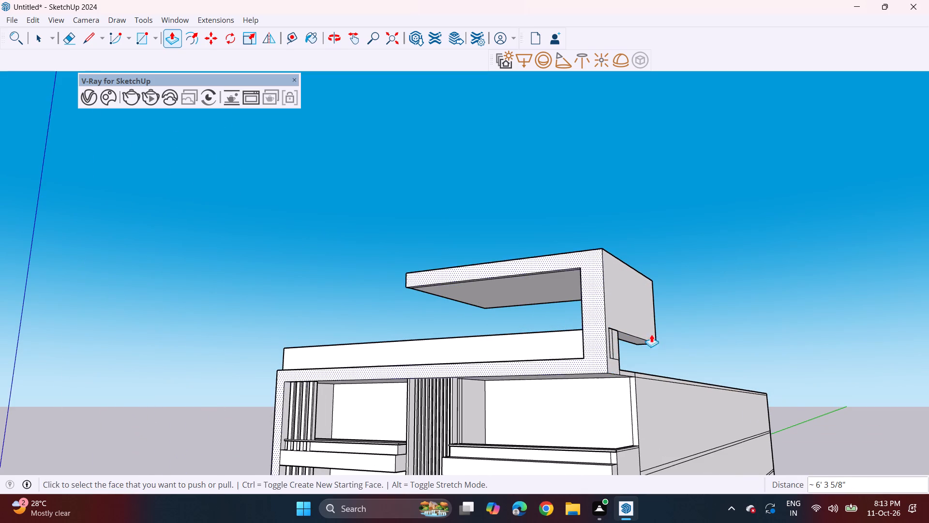
left_click(642, 344)
left_click(625, 369)
Thicken the front parapet band by pulling its rear face toward the roof in three short pulls, the last about 4 1/2".
middle_click_drag(518, 343, 582, 340)
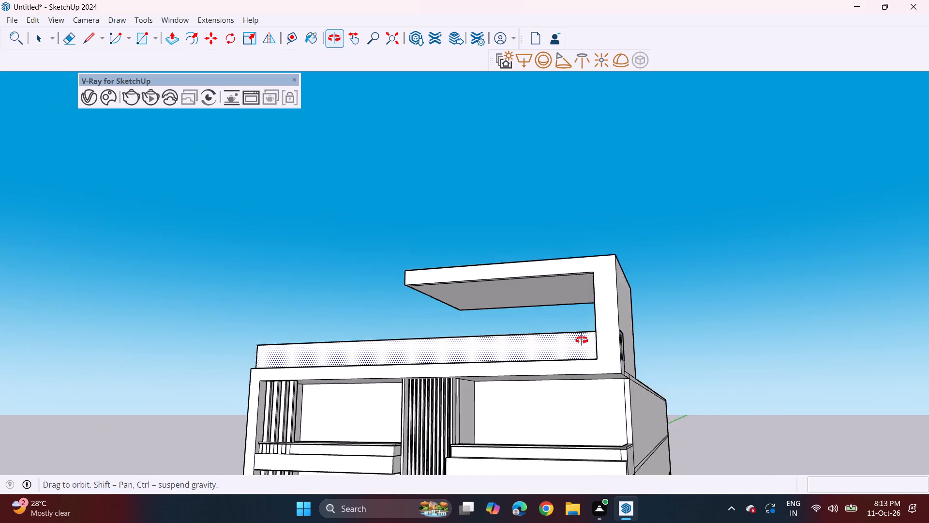
middle_click_drag(582, 340, 613, 340)
scroll(472, 294, "up", 2)
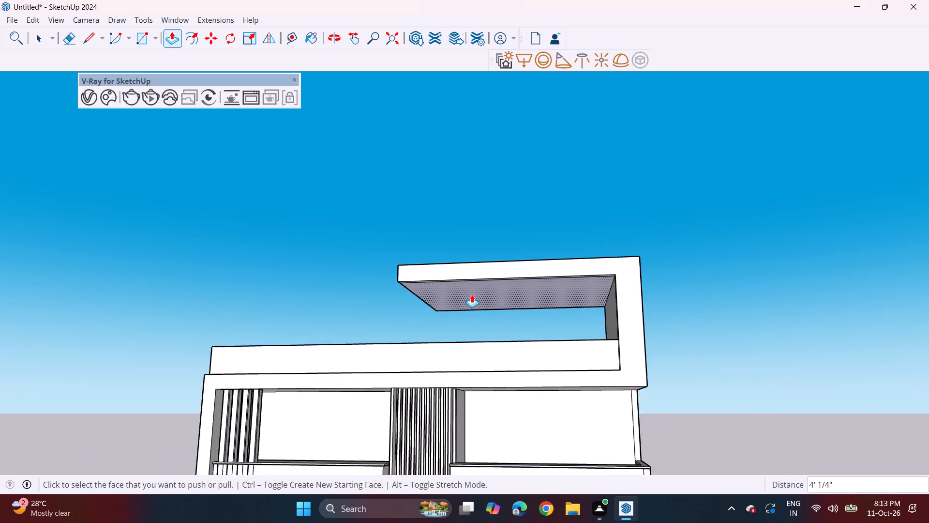
scroll(472, 294, "up", 1)
middle_click_drag(467, 297, 472, 411)
scroll(427, 352, "up", 3)
middle_click_drag(431, 352, 838, 364)
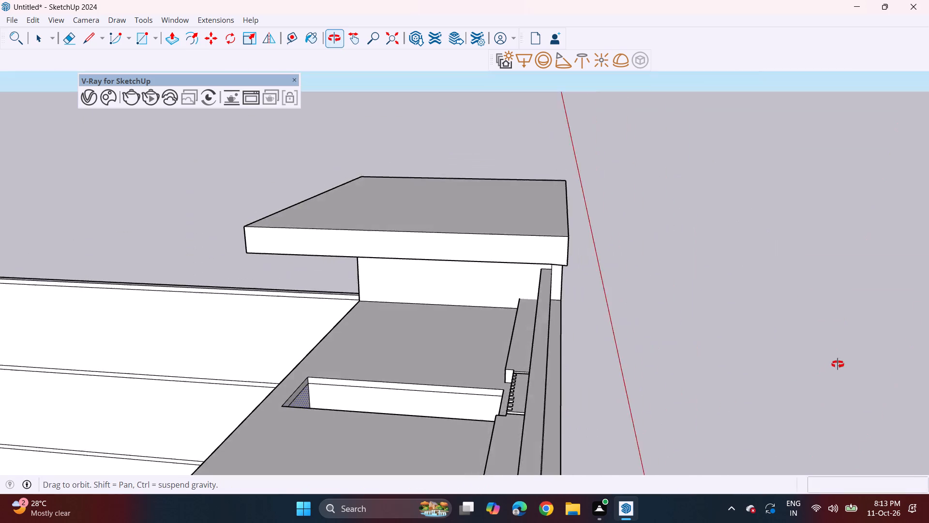
middle_click_drag(838, 364, 841, 362)
middle_click_drag(468, 408, 558, 395)
left_click(577, 357)
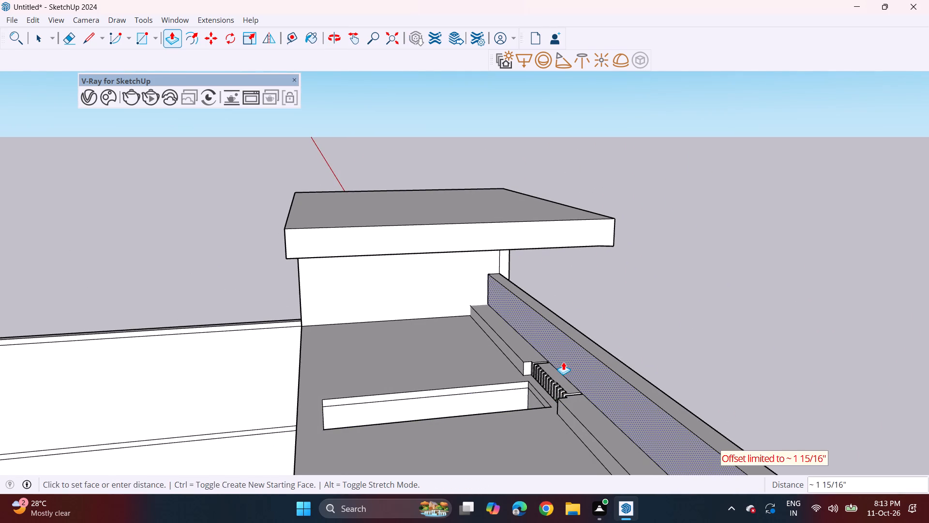
left_click(563, 362)
left_click(568, 358)
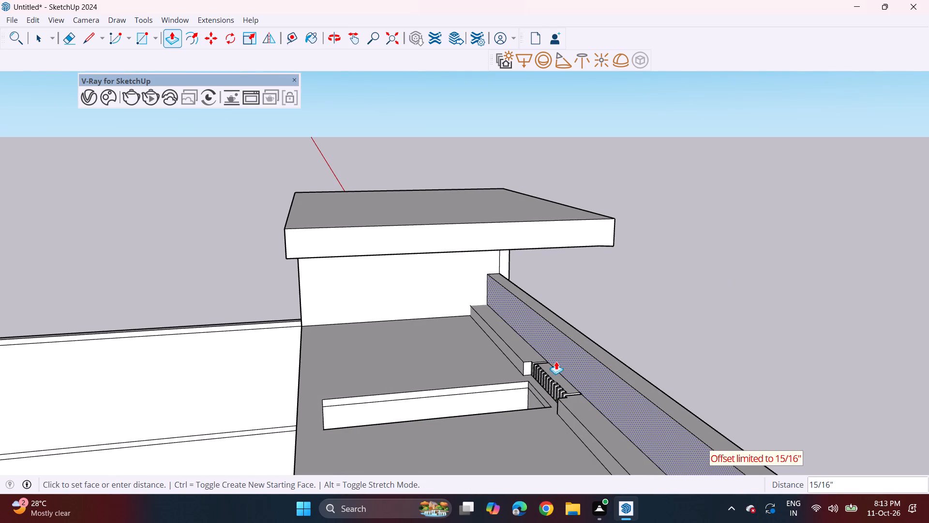
left_click(562, 360)
left_click(574, 357)
left_click(569, 359)
Draw a small rectangle about 8" by 1' 1" on top of the parapet band, beneath the roof slab near the finned tower.
middle_click_drag(583, 347, 501, 293)
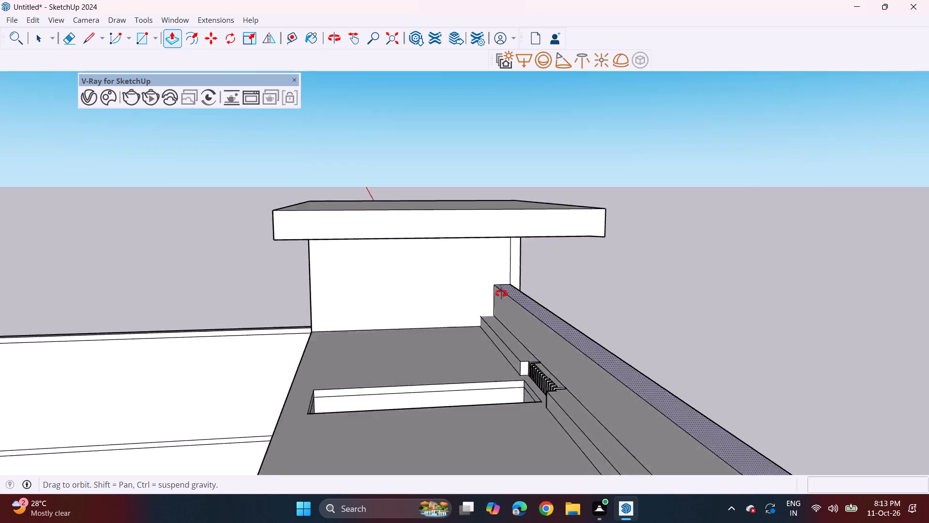
middle_click_drag(501, 293, 415, 272)
middle_click_drag(445, 286, 331, 366)
middle_click_drag(294, 340, 205, 289)
middle_click_drag(467, 291, 390, 336)
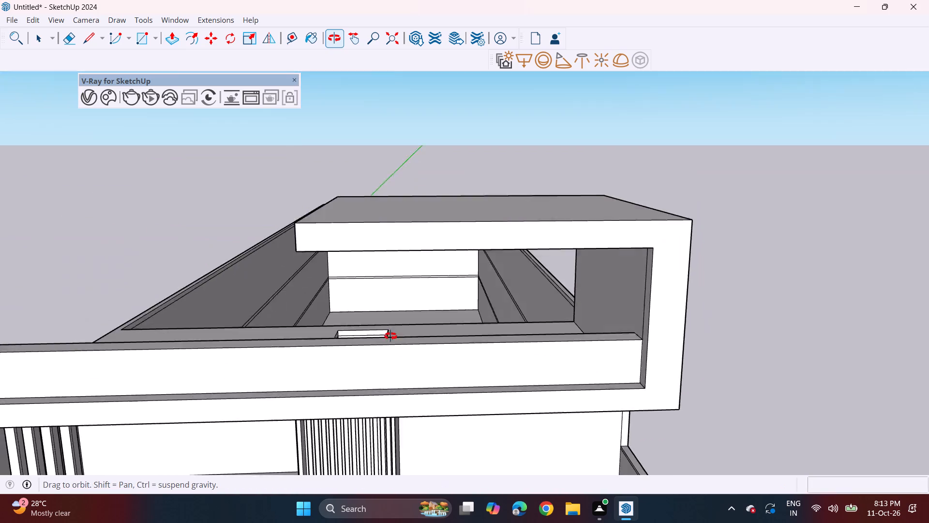
middle_click_drag(390, 336, 396, 363)
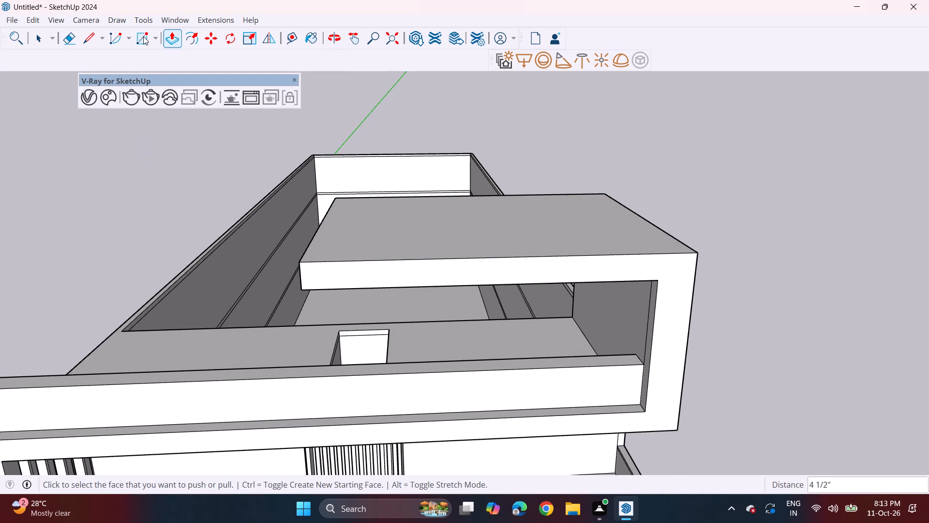
left_click(143, 36)
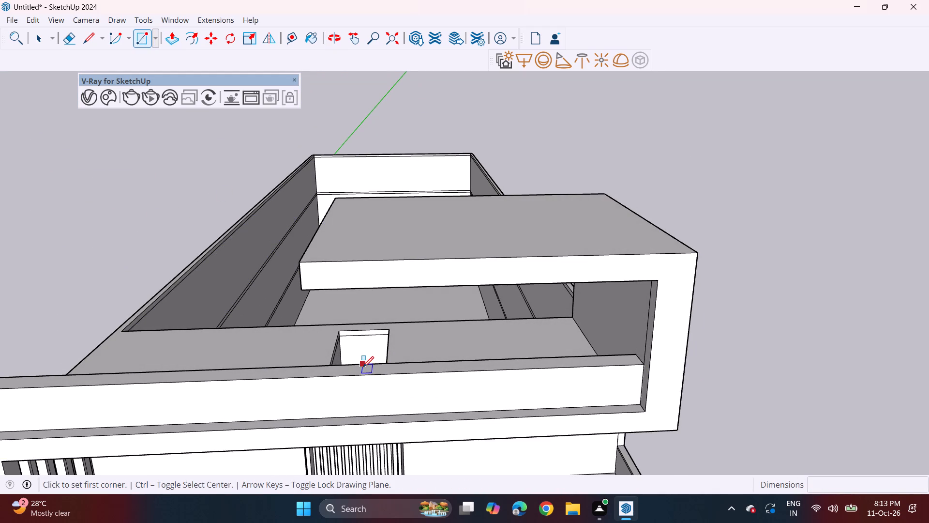
left_click(363, 366)
scroll(369, 369, "up", 8)
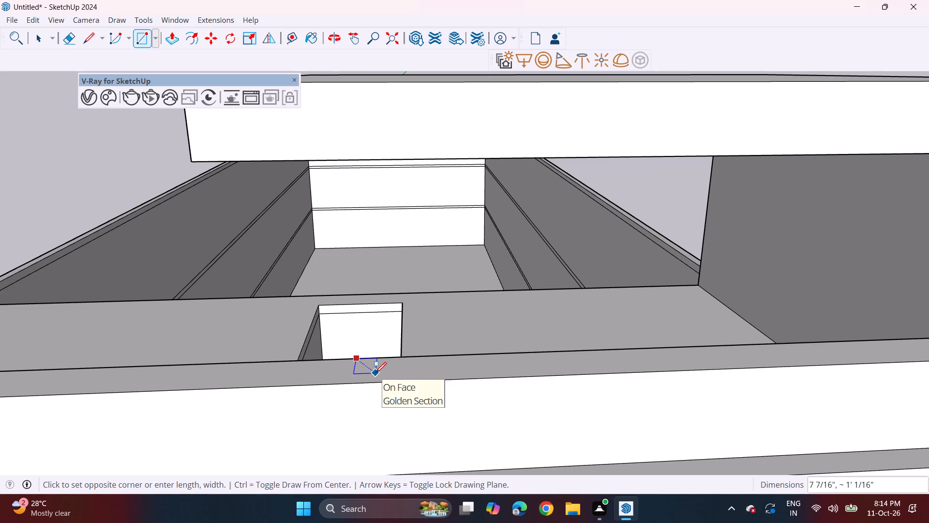
scroll(376, 373, "down", 11)
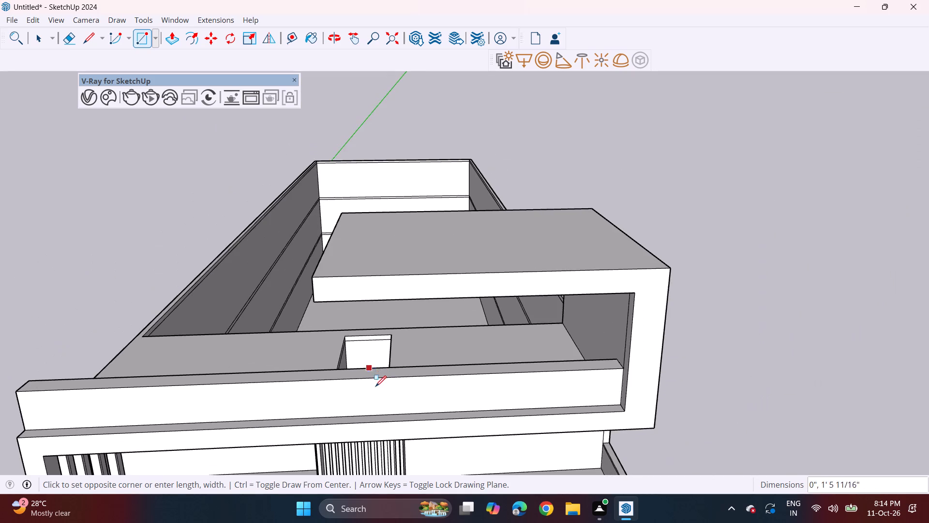
middle_click_drag(375, 386, 355, 338, "shift")
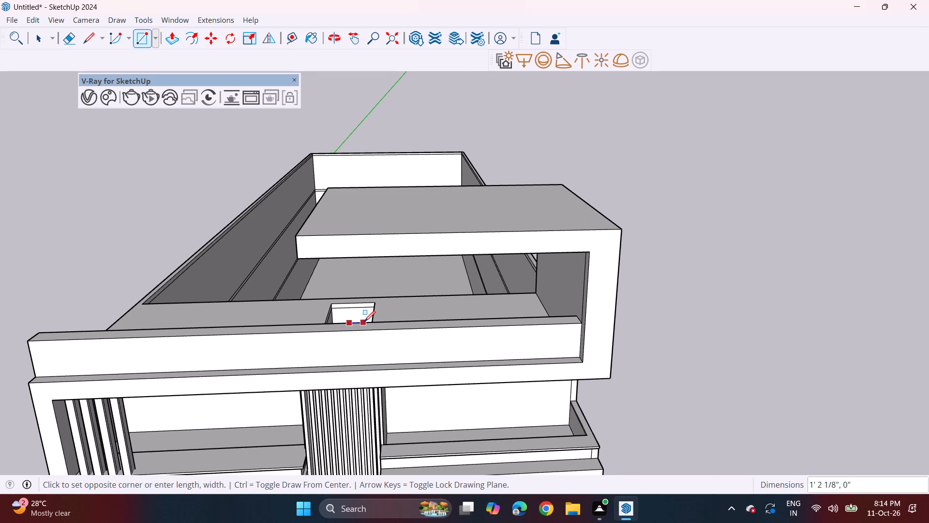
middle_click_drag(366, 324, 381, 341)
scroll(388, 325, "up", 3)
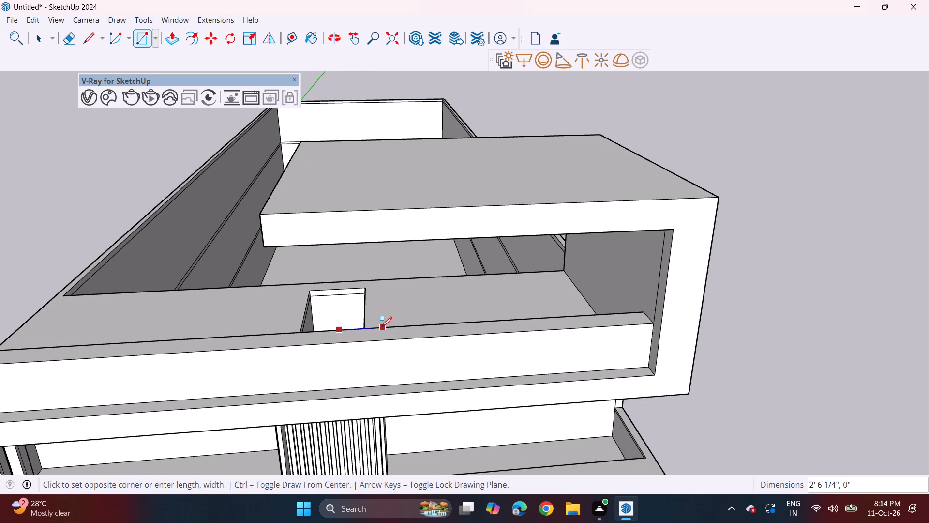
key("Escape")
left_click(377, 328)
middle_click_drag(368, 337, 362, 376)
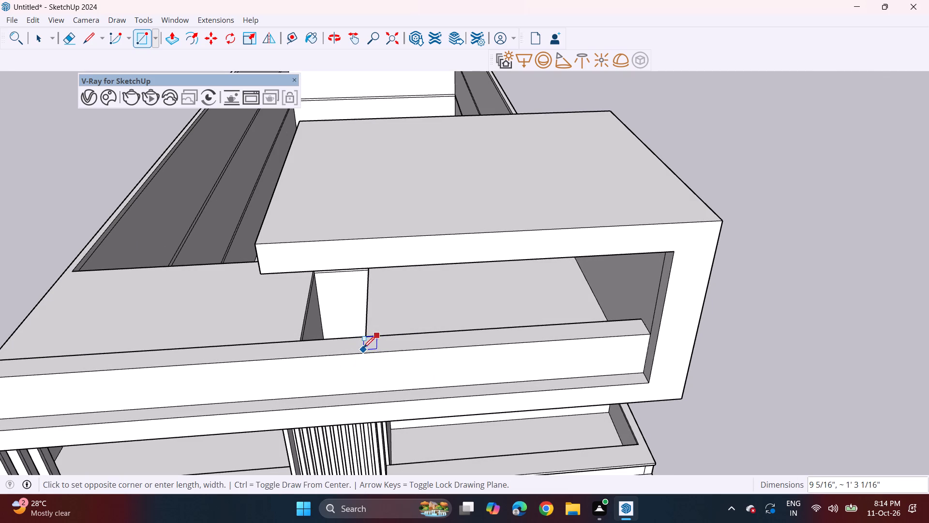
left_click(365, 347)
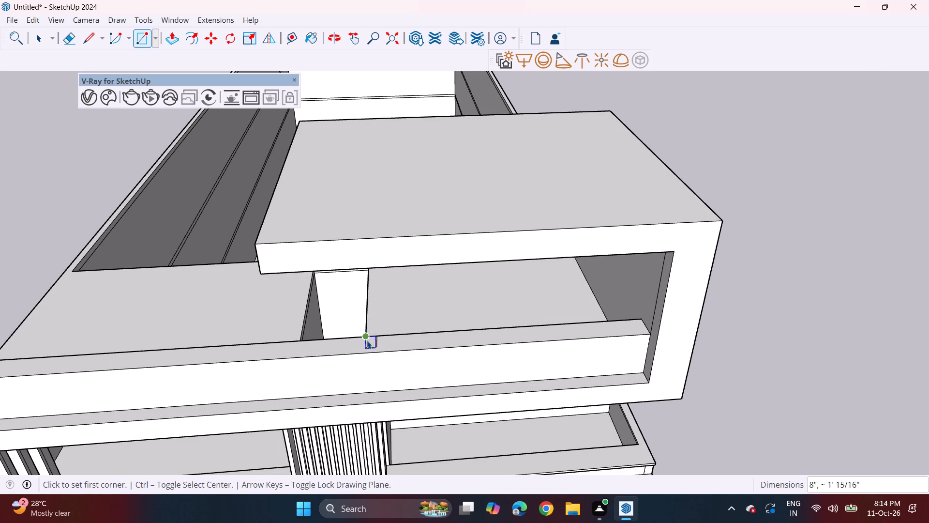
Copy the rectangle about 1' 2" toward the building's left end, and copy that one about 2' 7" the opposite way along the parapet top.
key("space")
double_click(368, 342)
key("m")
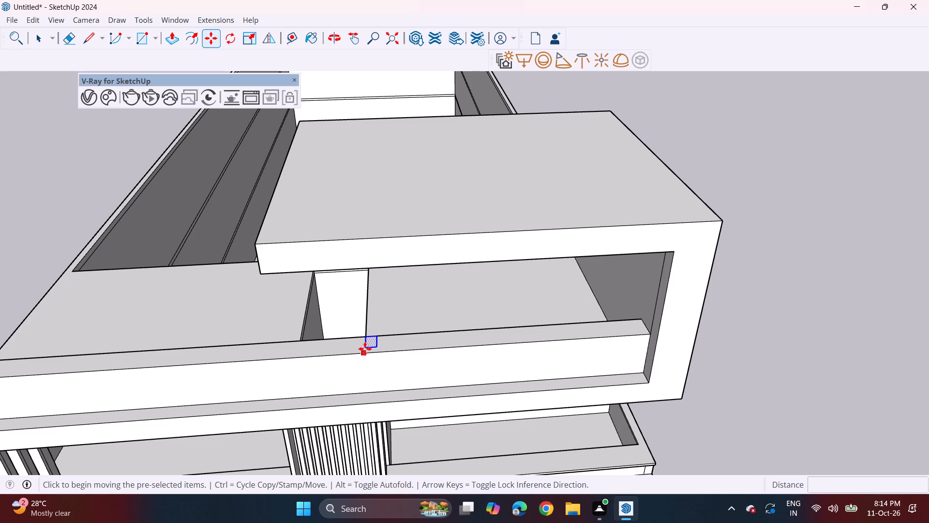
left_click(365, 349)
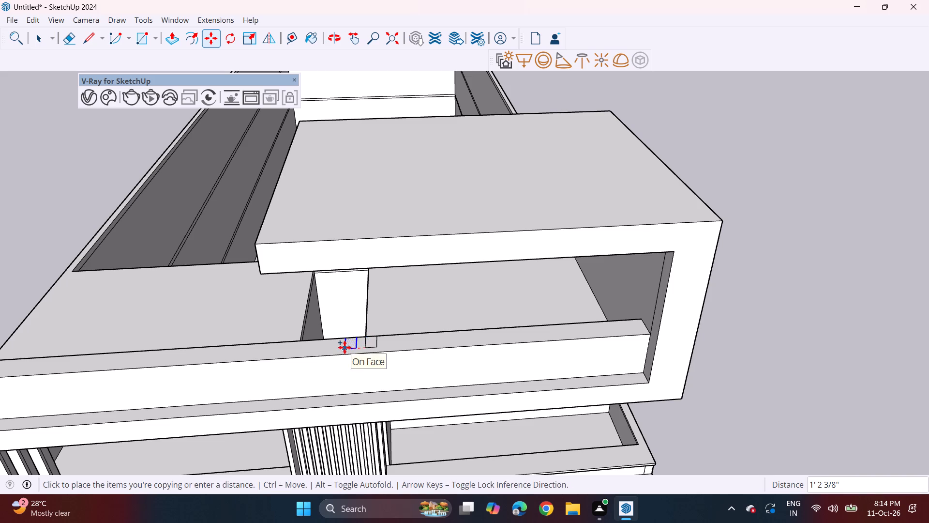
left_click(345, 347)
left_click(346, 350)
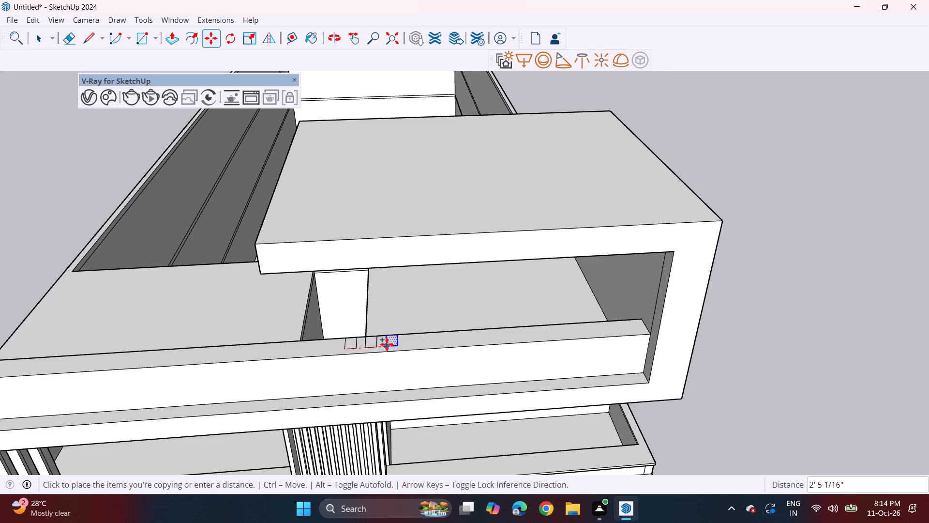
left_click(390, 344)
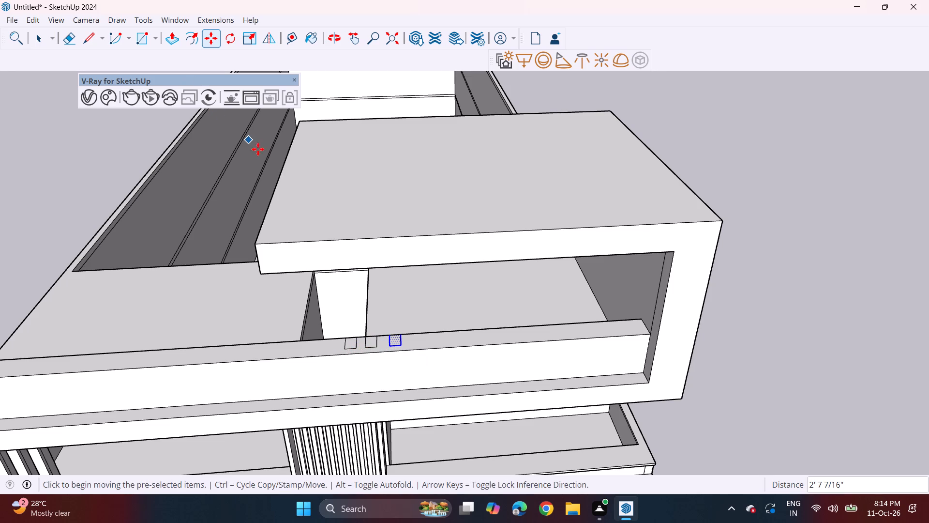
Extrude the three small rectangles about 6' 3" up to the roof slab's underside to form vertical fins.
left_click(170, 39)
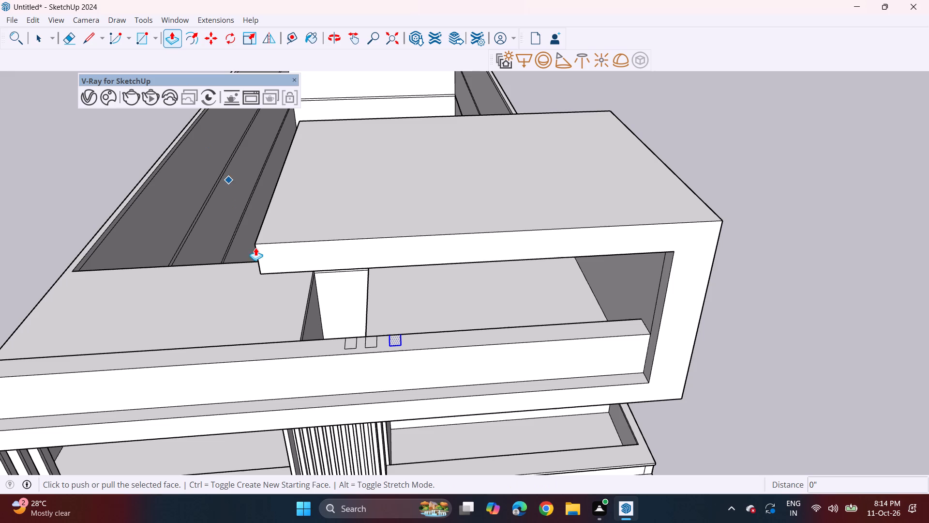
key("Escape")
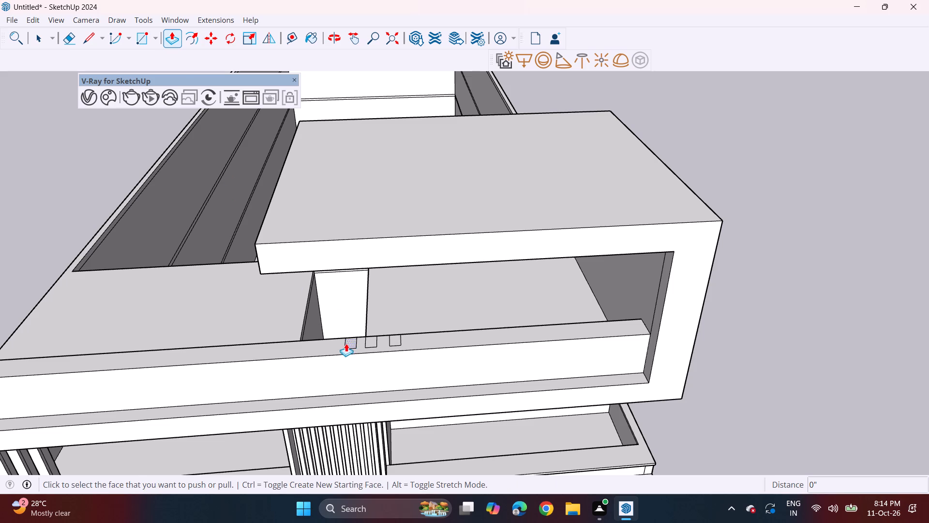
left_click(347, 340)
left_click_drag(367, 266, 349, 206)
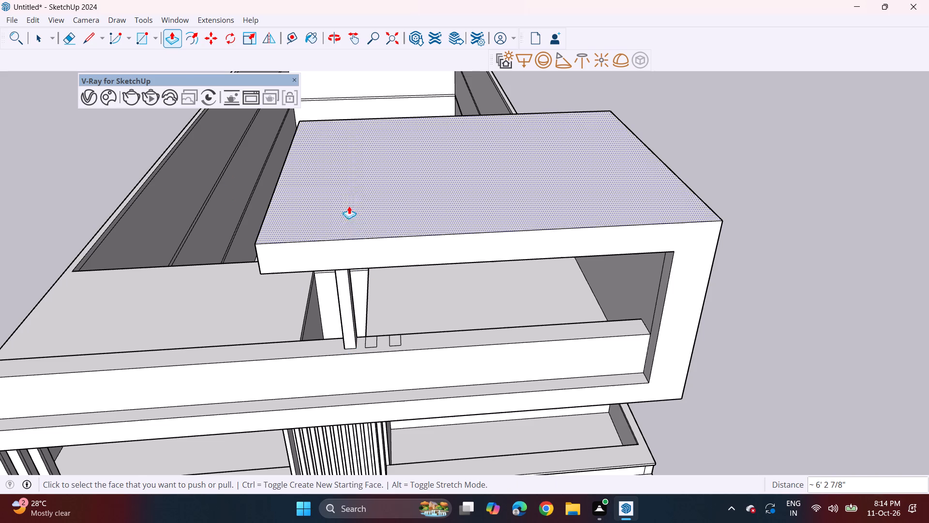
left_click_drag(349, 206, 349, 191)
middle_click_drag(374, 247, 353, 160)
middle_click_drag(365, 317, 365, 431)
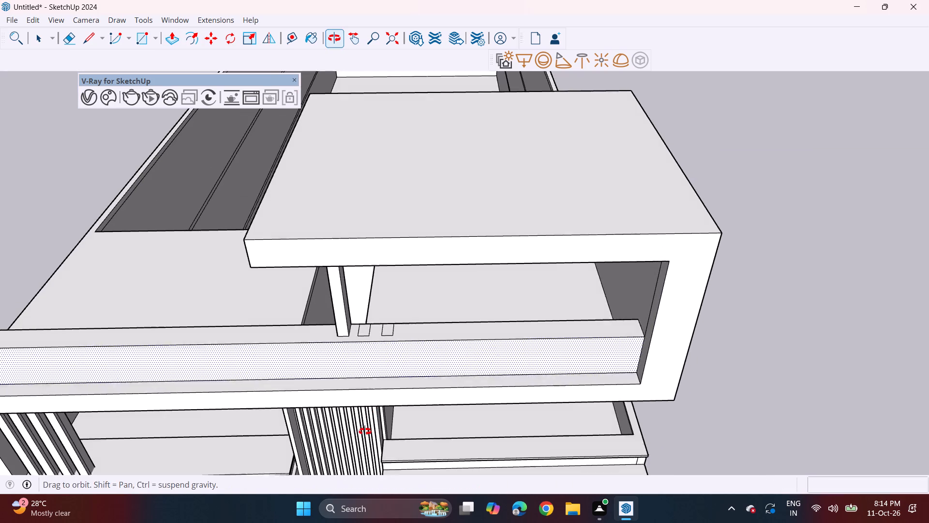
middle_click_drag(365, 431, 364, 425)
double_click(365, 332)
double_click(391, 326)
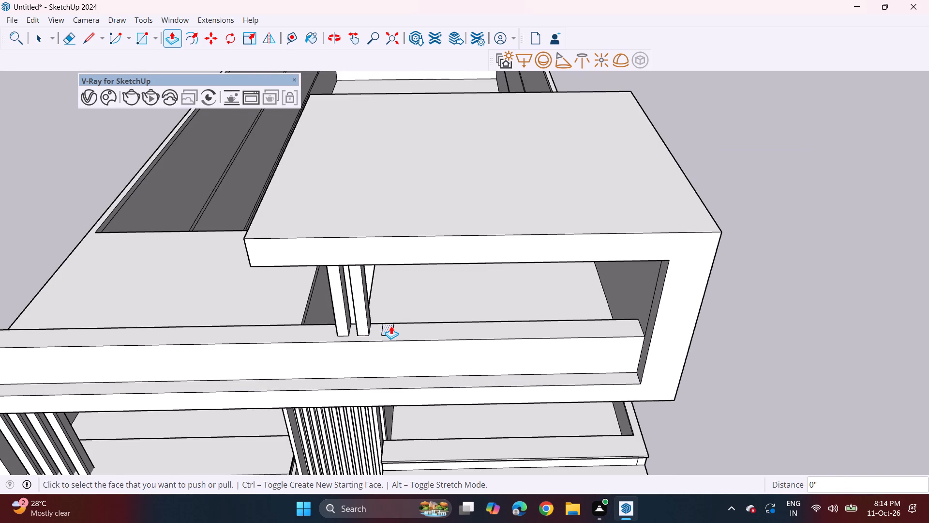
Shorten the roof slab and its side wall by pushing their shared rear face about 8' 6" toward the front.
middle_click_drag(396, 335, 403, 239)
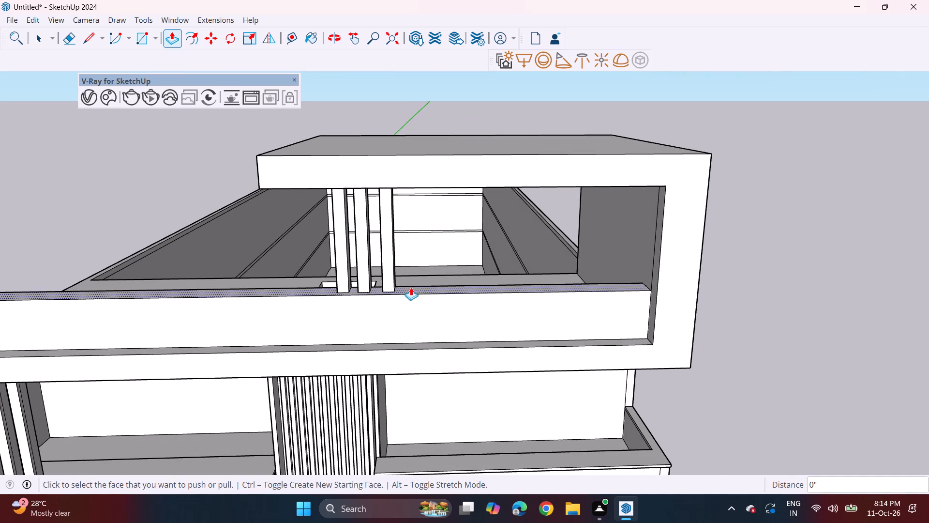
scroll(414, 350, "down", 1)
middle_click_drag(410, 316, 421, 236)
scroll(420, 244, "down", 5)
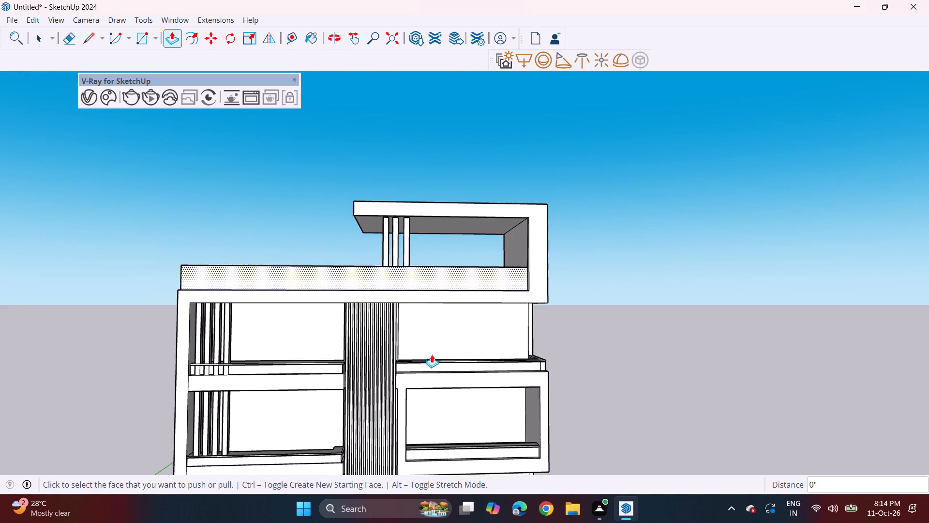
middle_click_drag(431, 351, 416, 292)
scroll(416, 294, "down", 2)
middle_click_drag(424, 353, 416, 321, "shift")
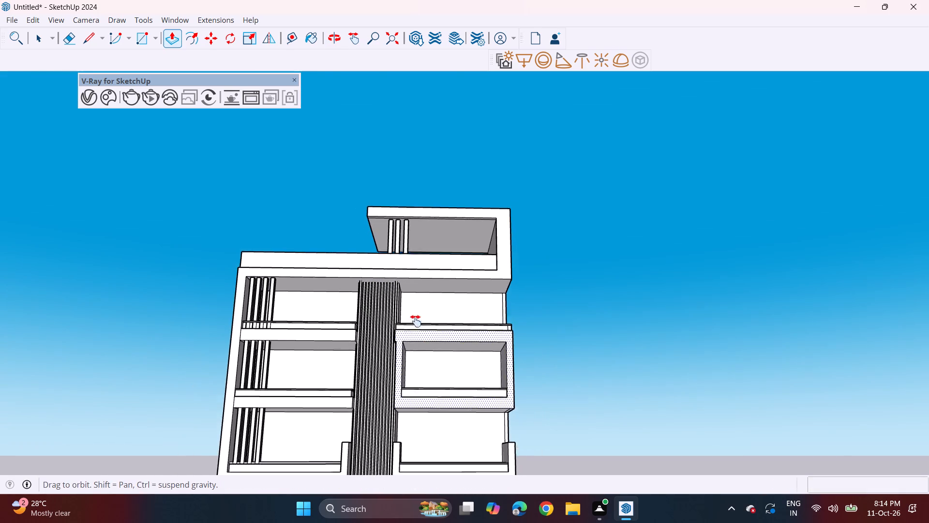
middle_click_drag(416, 321, 411, 311, "shift")
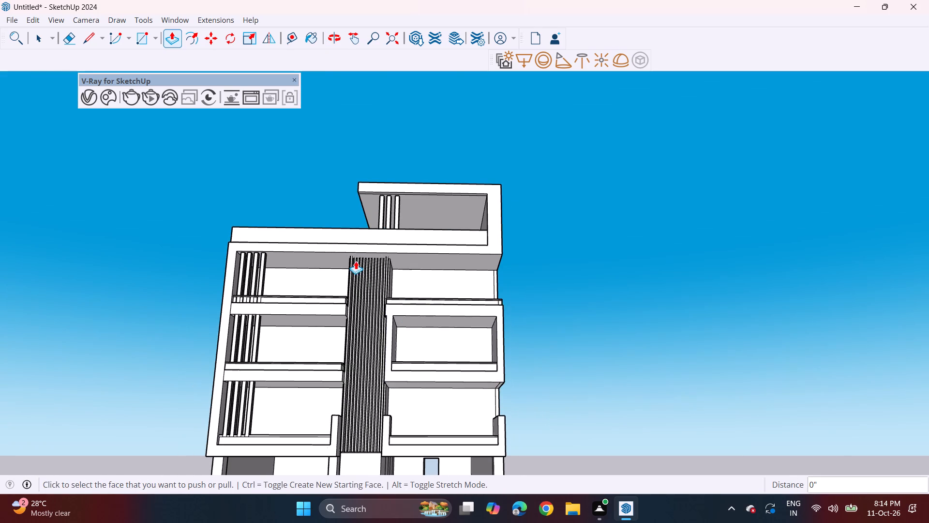
middle_click_drag(356, 261, 627, 334)
middle_click_drag(230, 187, 588, 224)
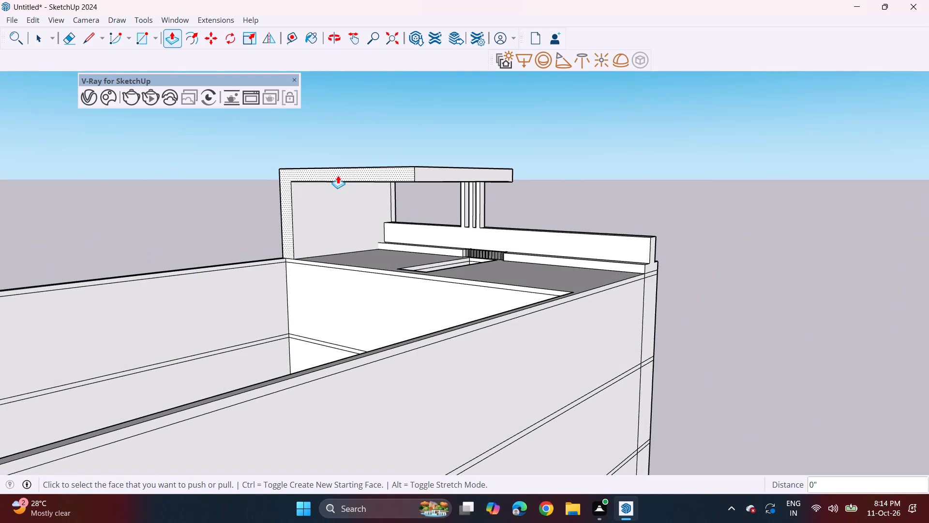
left_click(338, 175)
left_click(387, 173)
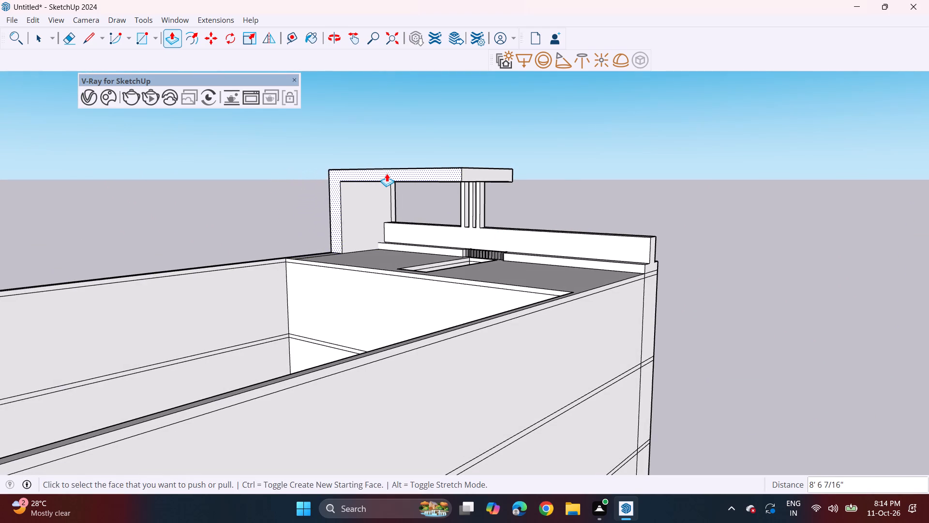
Pull the roof slab's underside down about 1' 4" behind the front face of the top beam.
middle_click_drag(463, 226, 72, 205)
middle_click_drag(582, 223, 374, 169)
middle_click_drag(523, 291, 477, 232)
scroll(464, 244, "down", 5)
middle_click_drag(469, 290, 475, 320)
middle_click_drag(478, 235, 532, 263)
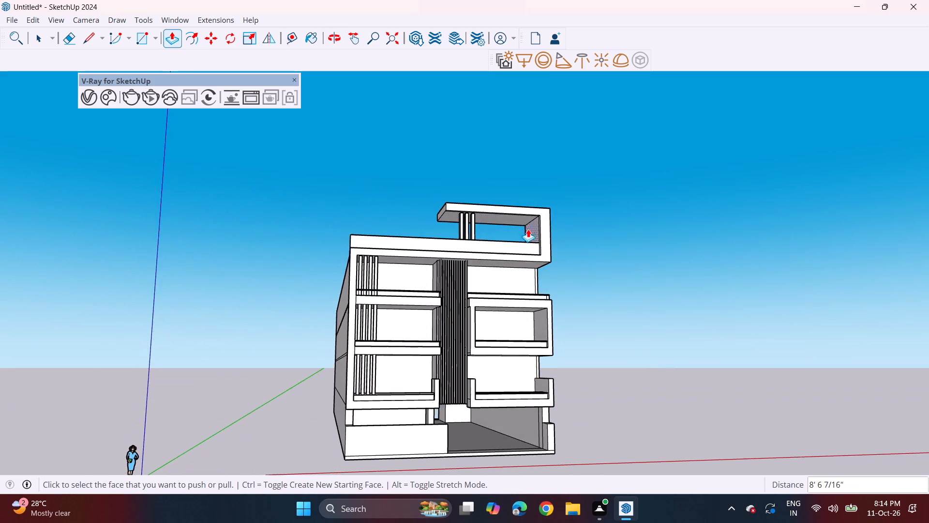
scroll(526, 224, "up", 6)
left_click(512, 218)
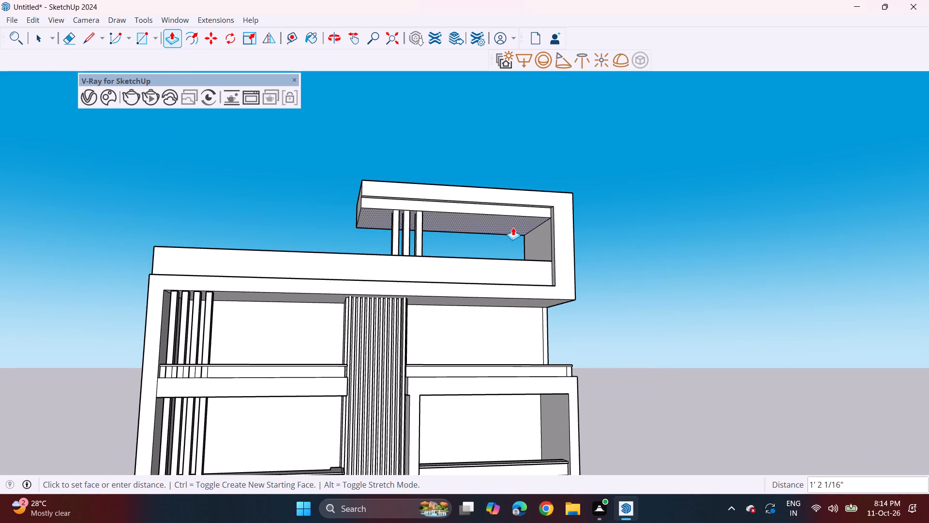
left_click(515, 229)
Extrude the underside of the rooftop frame's top beam about 1' 1" downward.
scroll(516, 211, "up", 3)
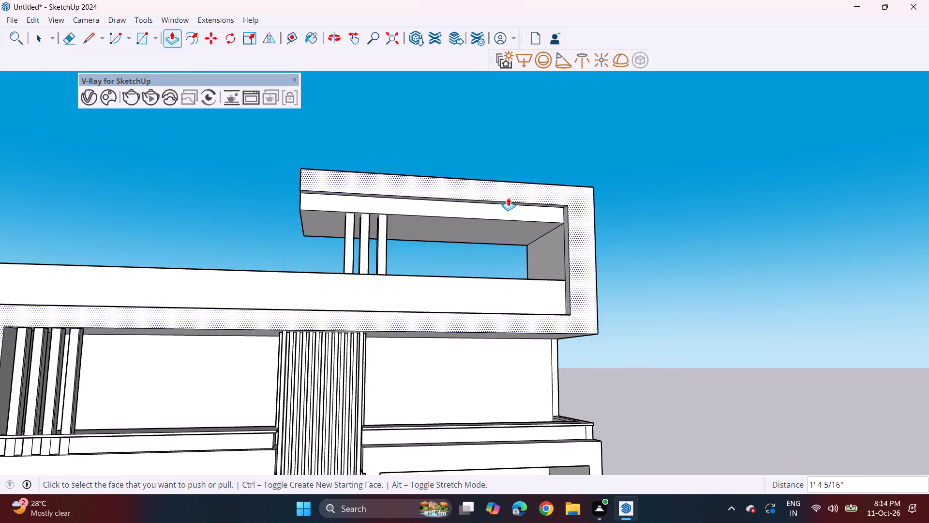
left_click(513, 203)
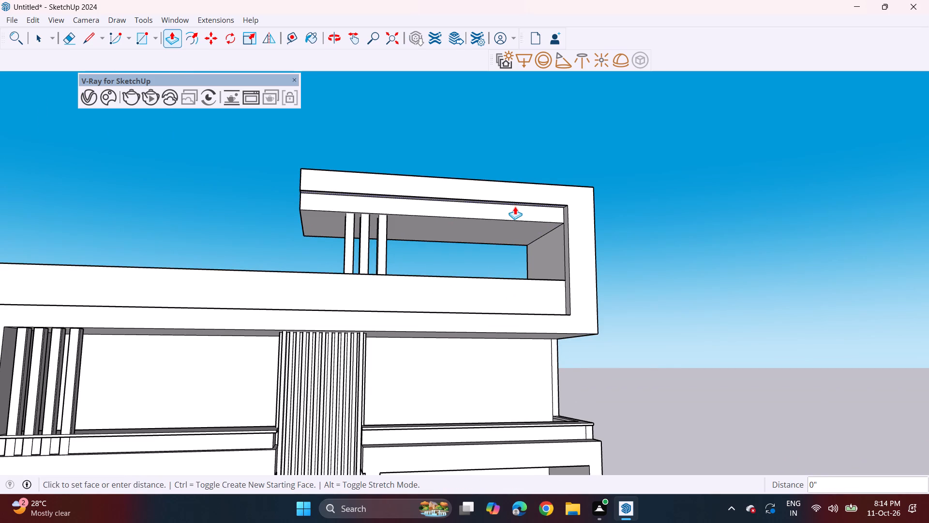
middle_click_drag(261, 230, 511, 239)
scroll(536, 197, "up", 4)
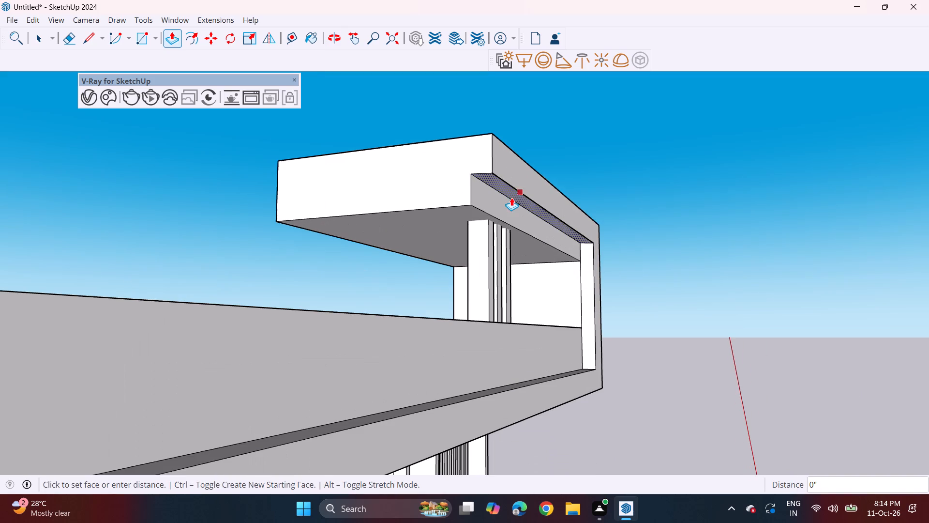
key("Escape")
left_click(515, 197)
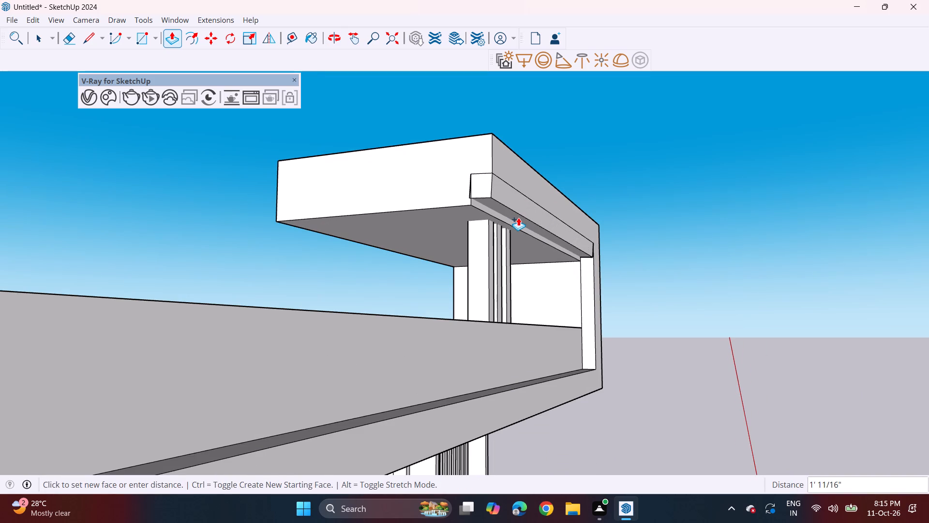
left_click(518, 217)
Push the rooftop frame's top face, spanning the roof slab and front beam, down about 1' 8".
middle_click_drag(538, 189, 315, 295)
left_click(420, 177)
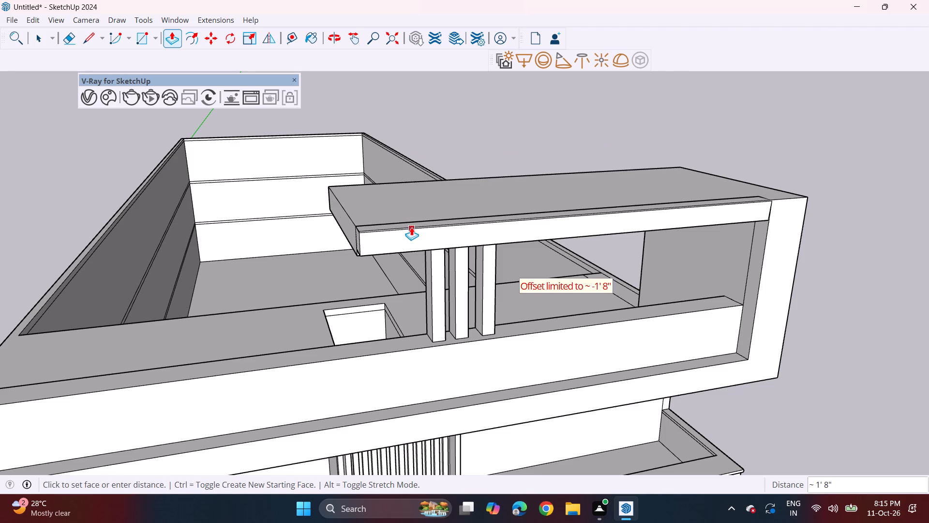
left_click(411, 227)
middle_click_drag(525, 223, 436, 165)
scroll(442, 193, "down", 2)
middle_click_drag(491, 310, 487, 268)
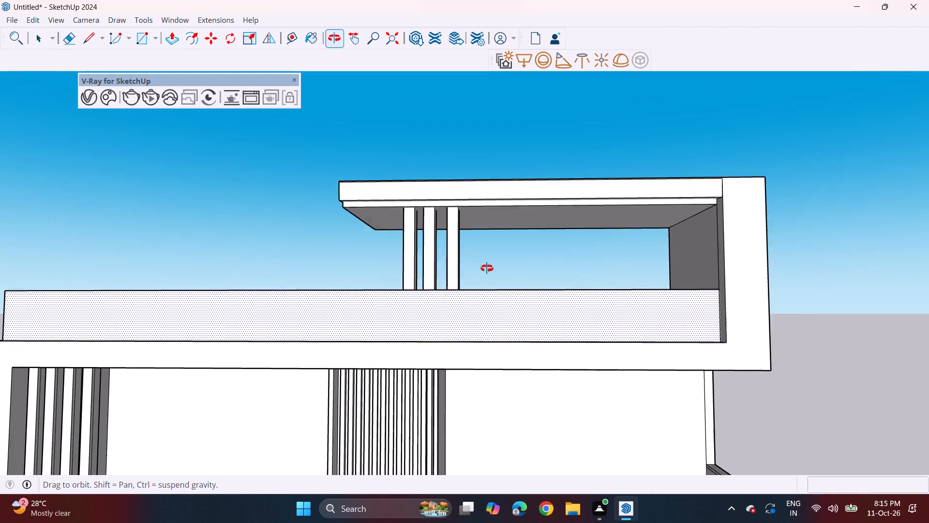
middle_click_drag(487, 268, 485, 261)
scroll(485, 261, "down", 2)
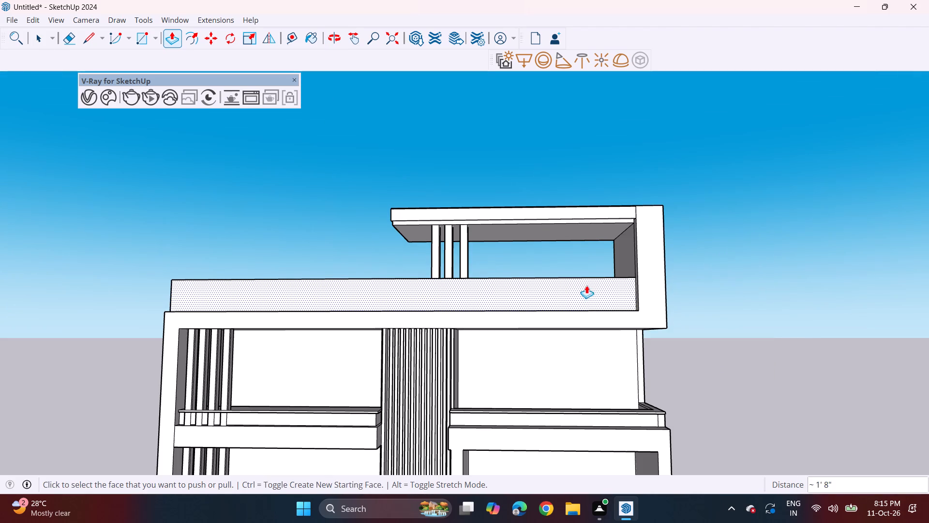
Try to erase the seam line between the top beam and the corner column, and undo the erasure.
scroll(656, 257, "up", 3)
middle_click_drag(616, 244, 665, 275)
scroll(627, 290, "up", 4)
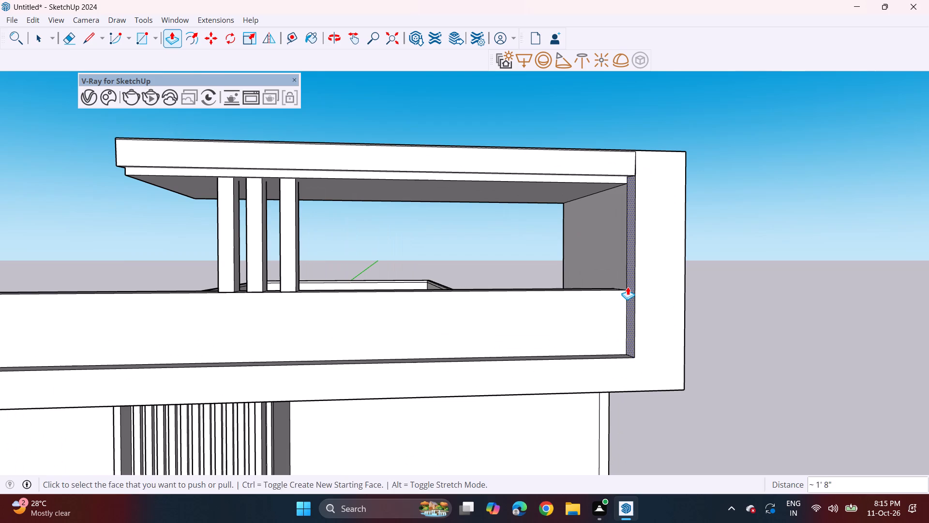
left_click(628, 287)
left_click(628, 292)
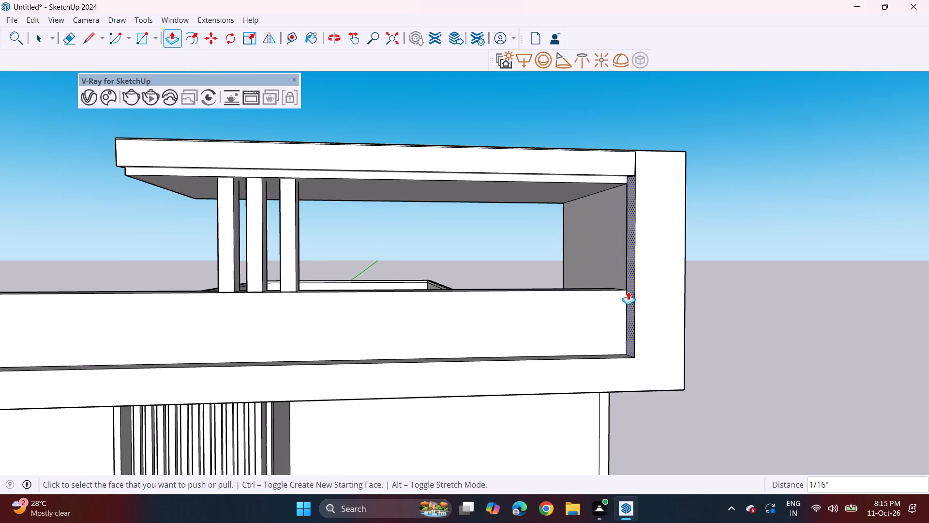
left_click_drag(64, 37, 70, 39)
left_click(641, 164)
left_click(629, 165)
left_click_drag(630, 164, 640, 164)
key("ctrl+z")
Examine the whole front facade and the rooftop frame's proportions from several angles.
scroll(636, 227, "down", 3)
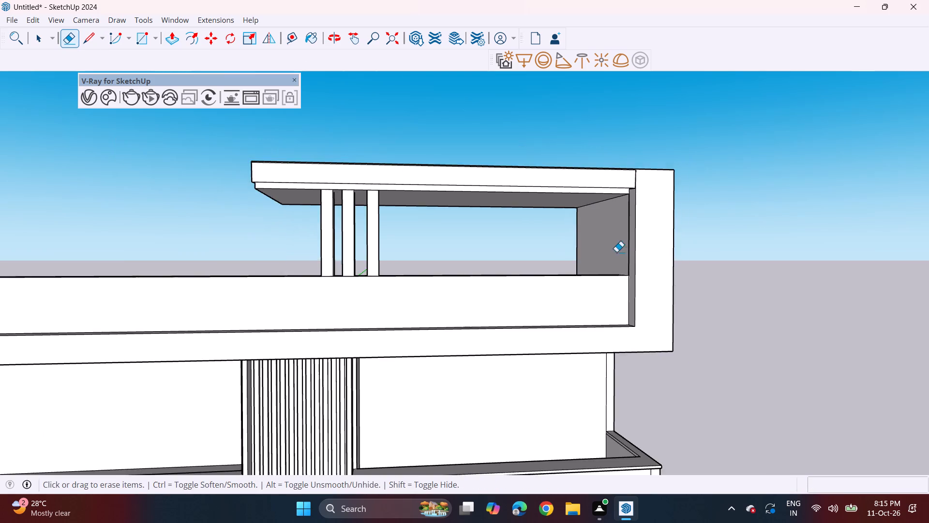
middle_click_drag(616, 251, 592, 203)
scroll(568, 219, "down", 9)
middle_click_drag(500, 352, 500, 351)
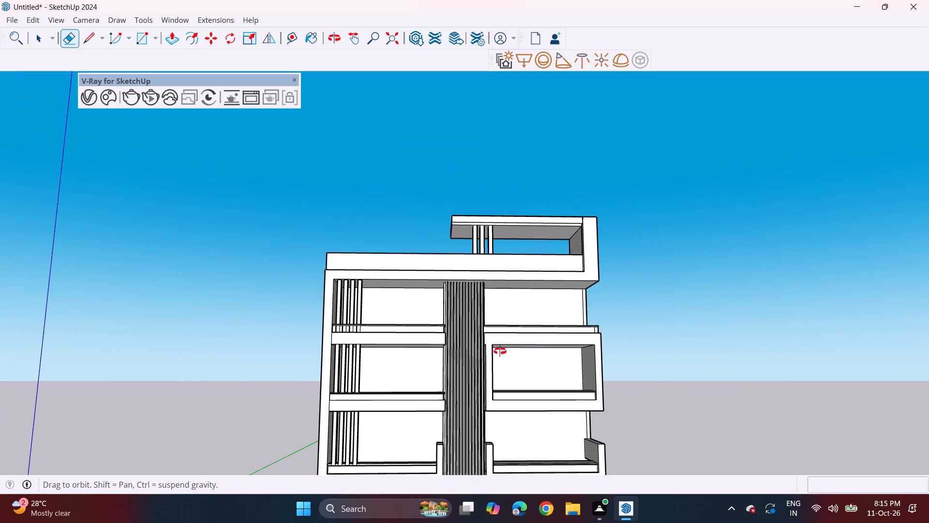
middle_click_drag(500, 351, 461, 338)
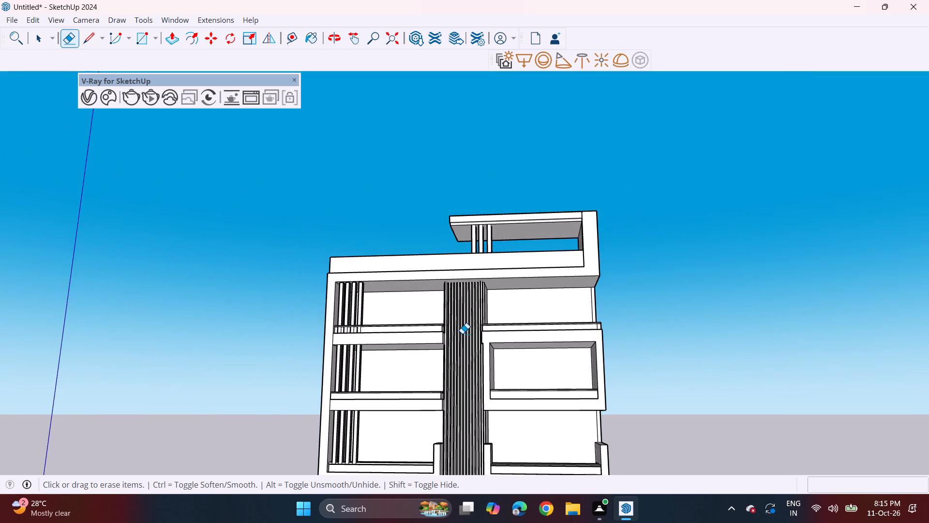
scroll(462, 334, "down", 1)
middle_click_drag(454, 369, 349, 243, "shift")
middle_click_drag(348, 251, 413, 291)
middle_click_drag(380, 286, 460, 316, "shift")
middle_click_drag(464, 314, 420, 289)
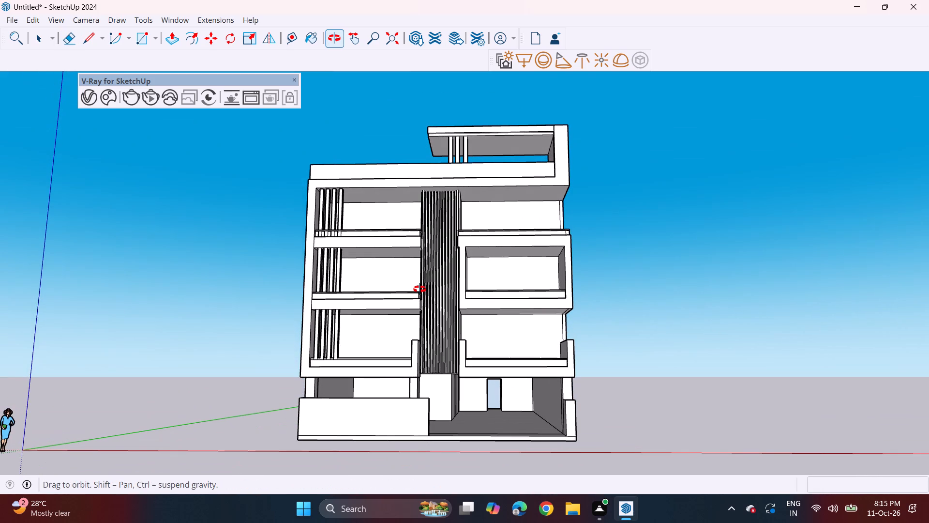
middle_click_drag(420, 289, 428, 313)
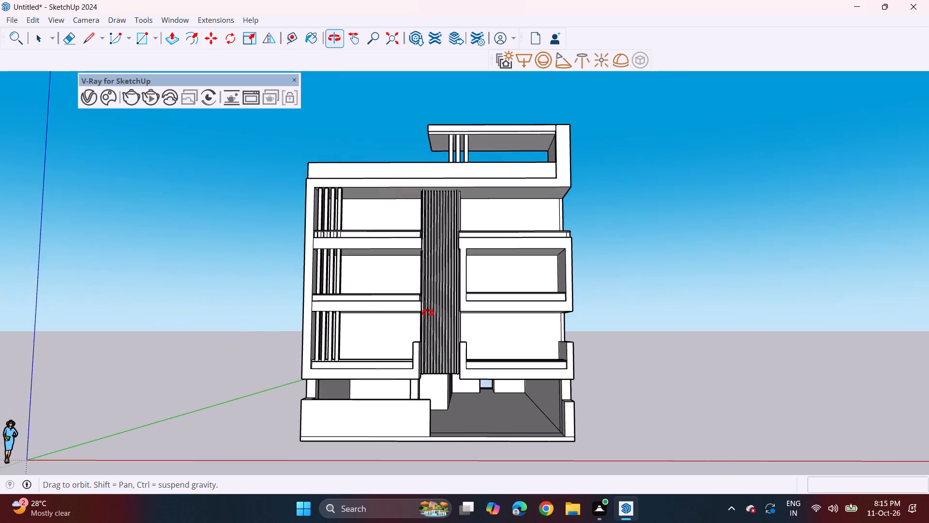
middle_click_drag(428, 313, 428, 314)
middle_click(428, 314)
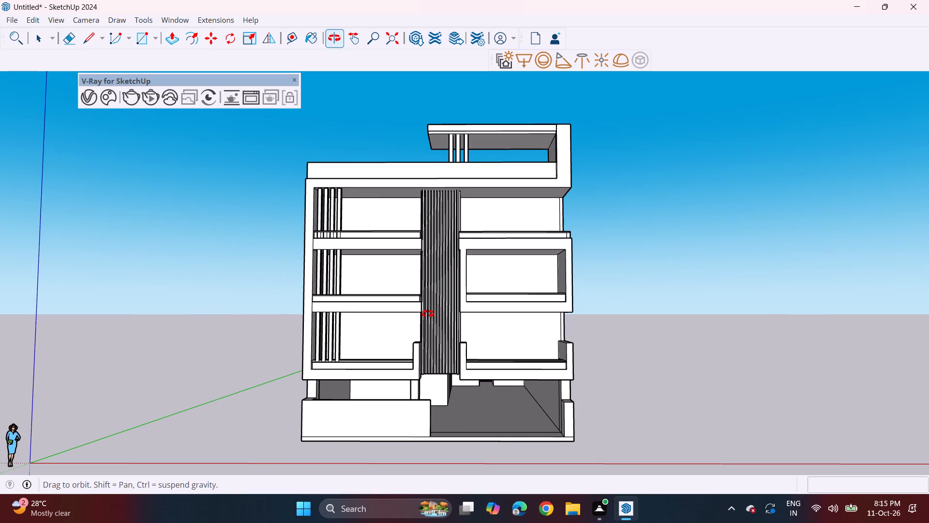
Raise the top face of the front parapet band about 1' 4".
middle_click_drag(450, 160, 459, 212)
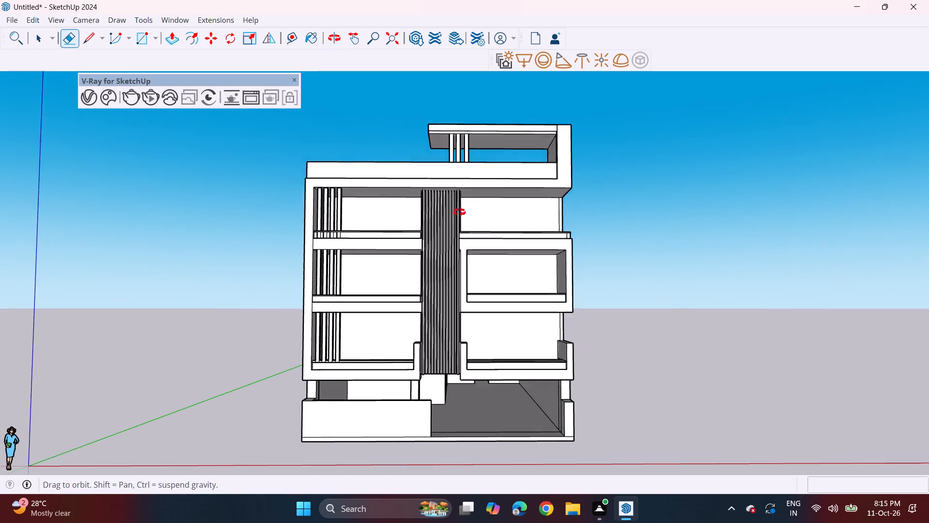
middle_click_drag(459, 212, 454, 269)
scroll(474, 152, "up", 3)
scroll(467, 192, "up", 2)
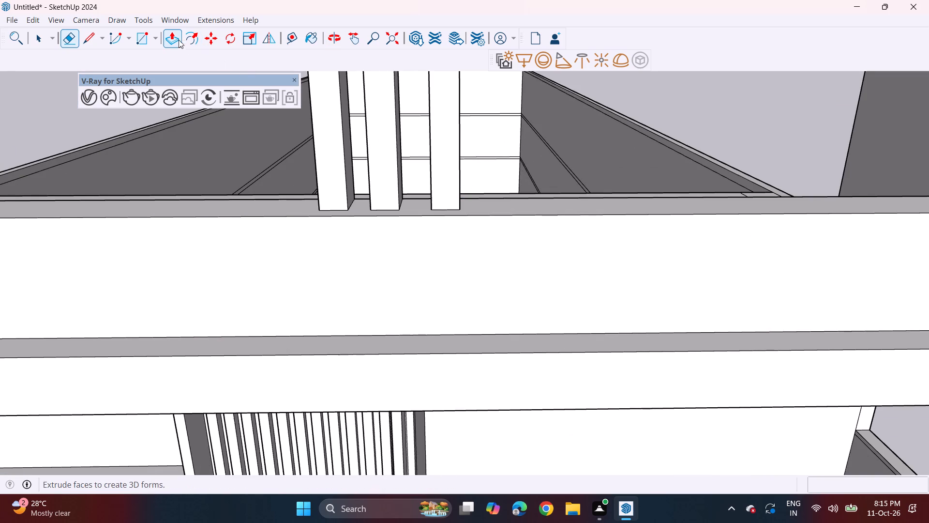
left_click(172, 38)
left_click(476, 212)
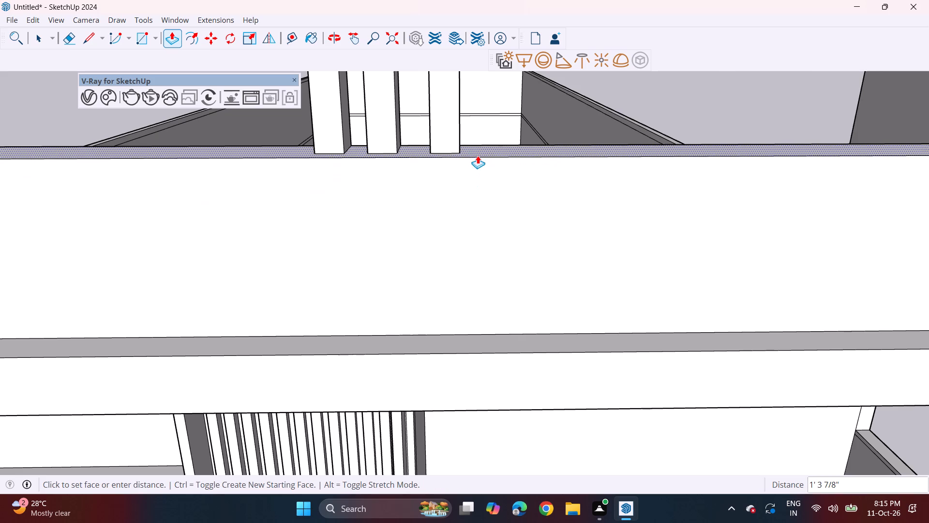
left_click(478, 155)
middle_click_drag(473, 230, 471, 164)
scroll(453, 151, "down", 5)
middle_click_drag(507, 309, 493, 243)
scroll(487, 234, "down", 2)
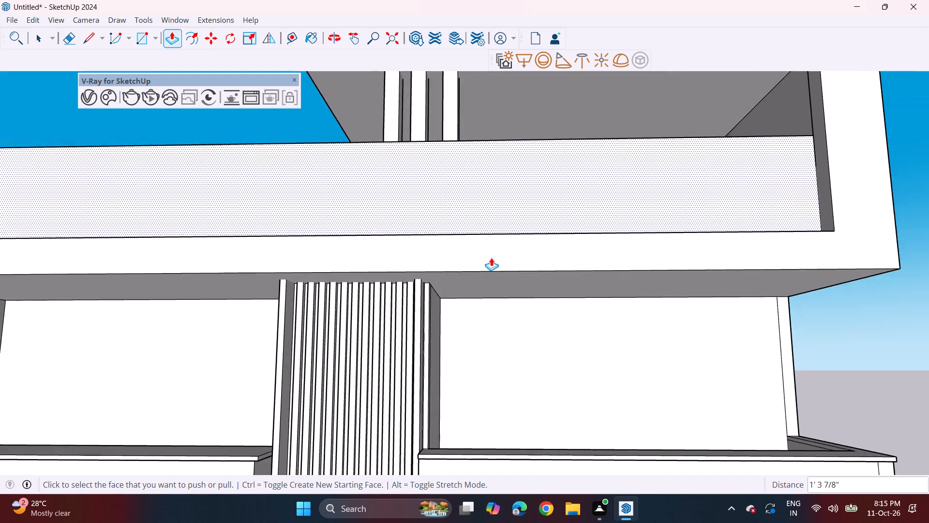
scroll(491, 258, "down", 8)
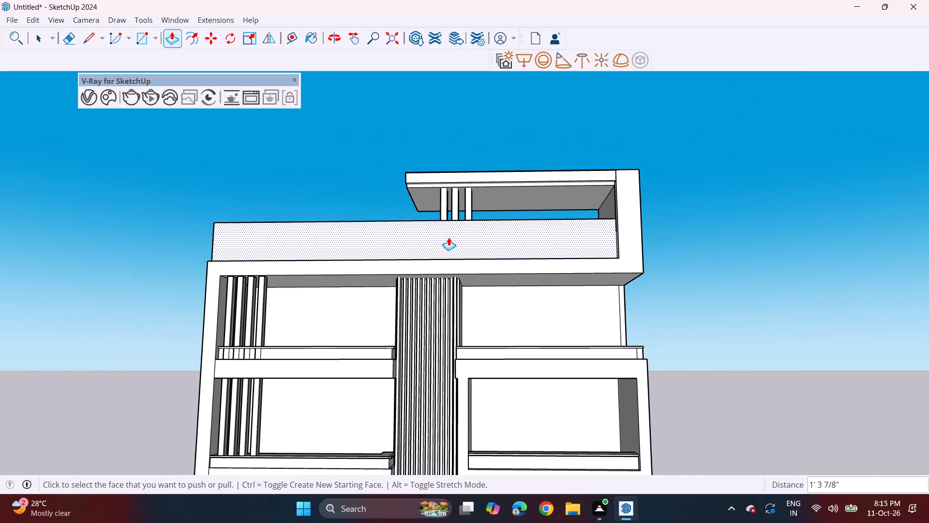
Draw a 4' 4" full-height line near the parapet's left end, and outline a strip about 2' 11" deep from it to the tower's left edge.
middle_click_drag(328, 220, 413, 357)
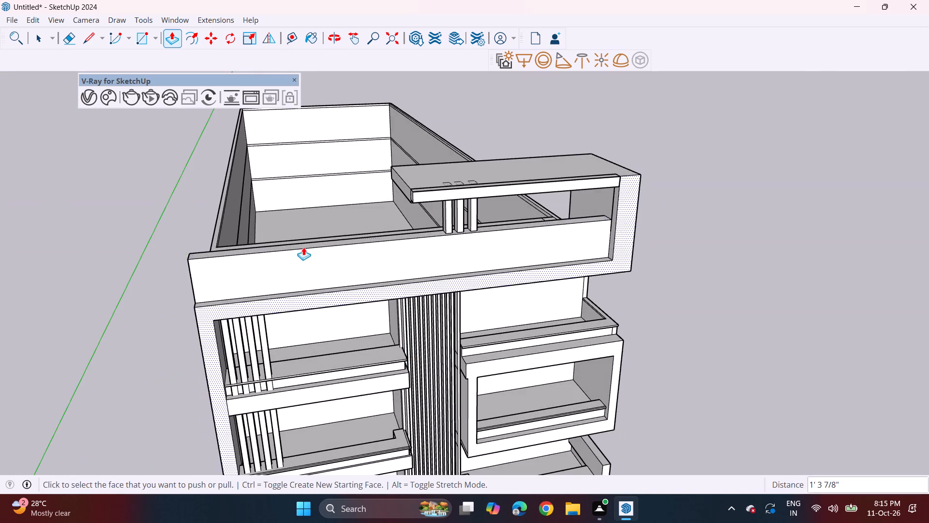
middle_click_drag(314, 245, 341, 307)
scroll(374, 273, "up", 3)
left_click(89, 41)
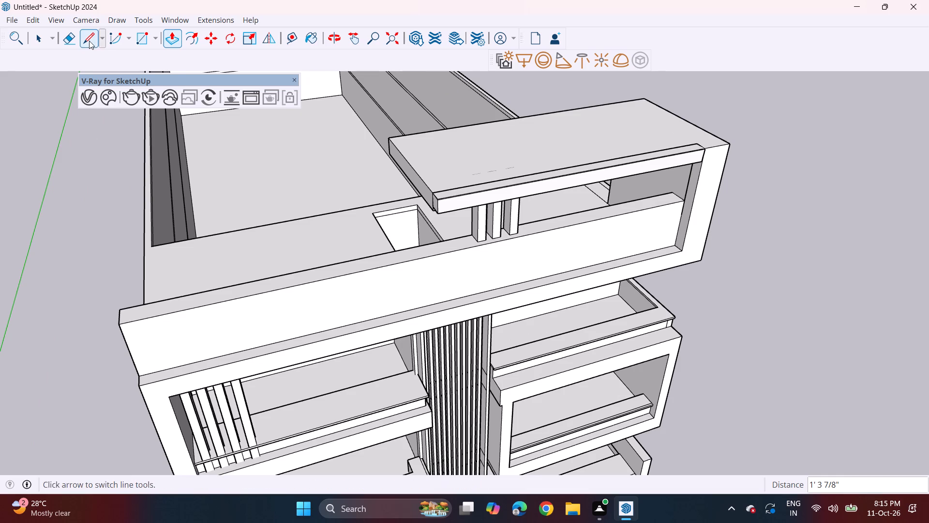
left_click(158, 370)
left_click(140, 320)
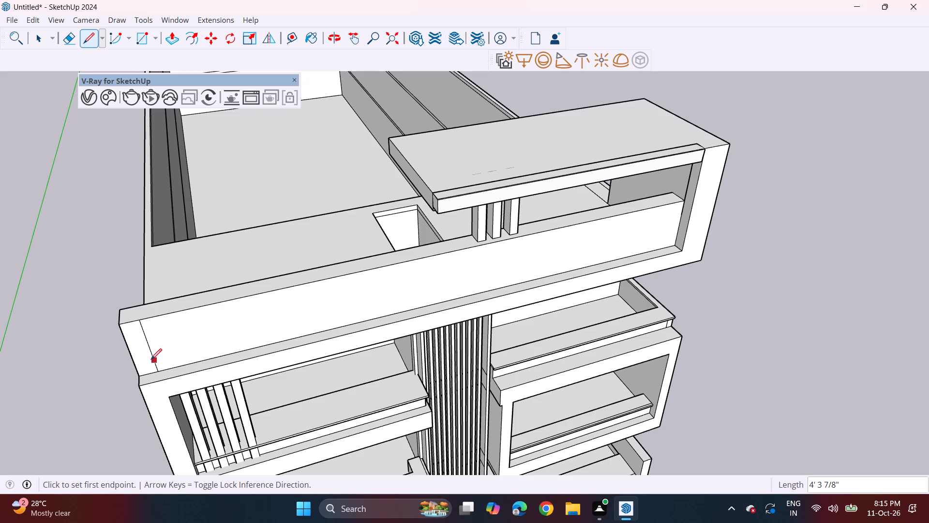
left_click(153, 355)
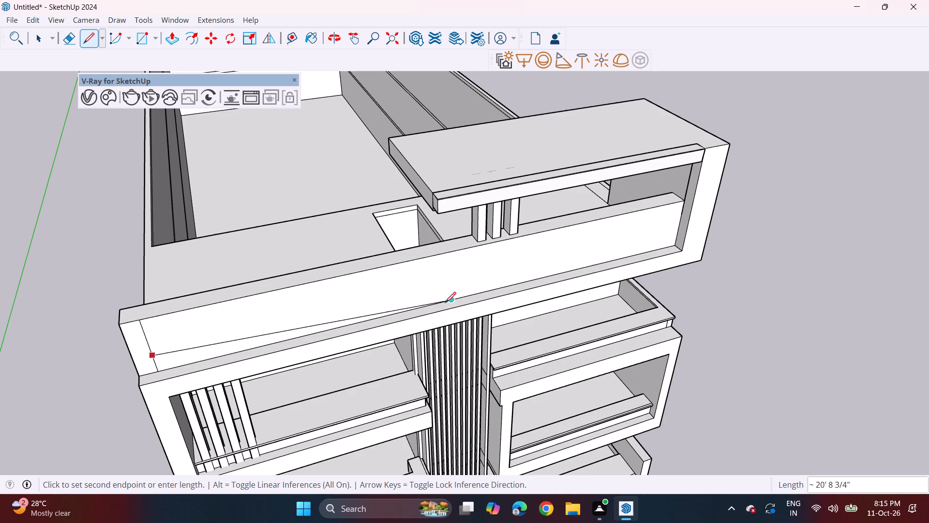
middle_click_drag(446, 302, 351, 197)
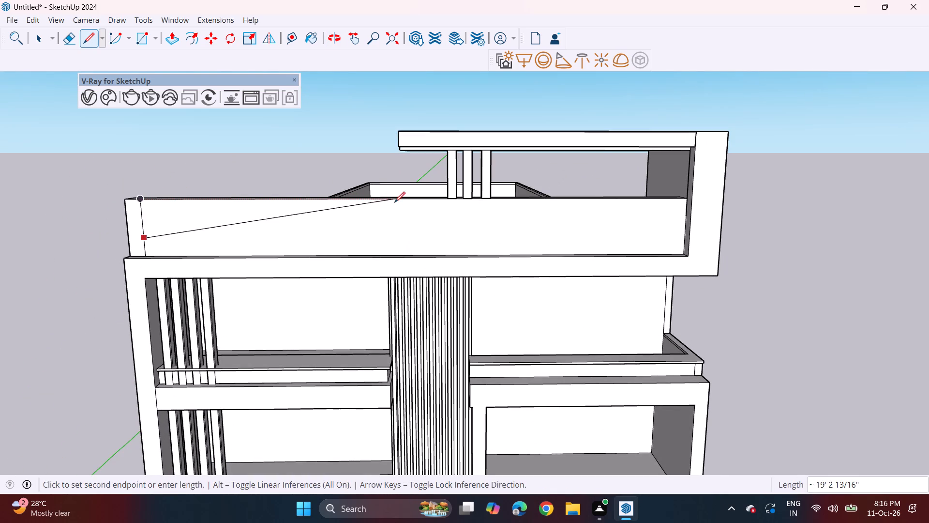
left_click(394, 234)
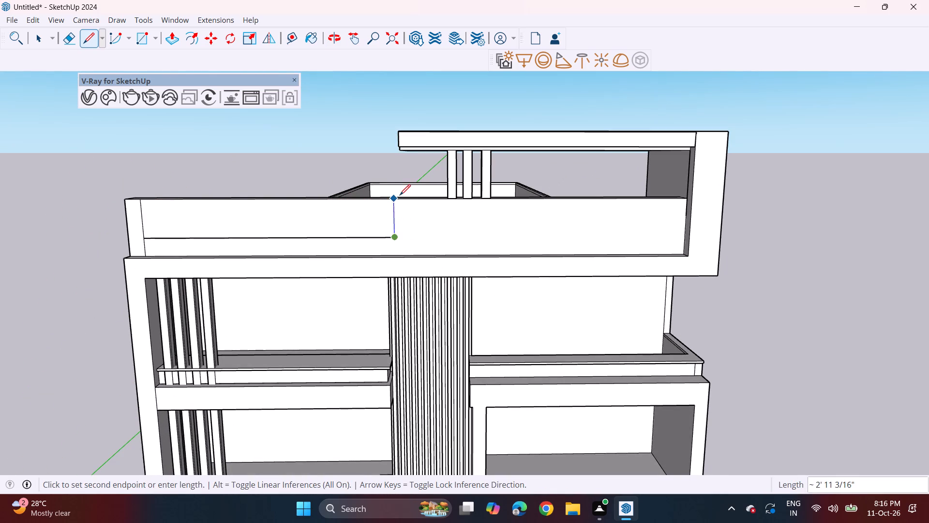
left_click(400, 195)
Draw lines about 1' 7" long across the parapet's top face at both ends of the outlined strip.
middle_click_drag(359, 200, 354, 307)
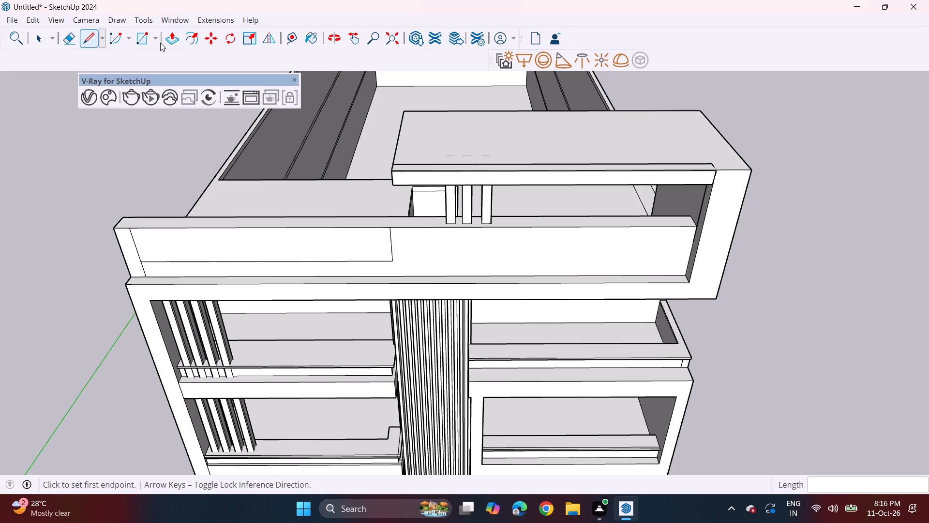
left_click(92, 44)
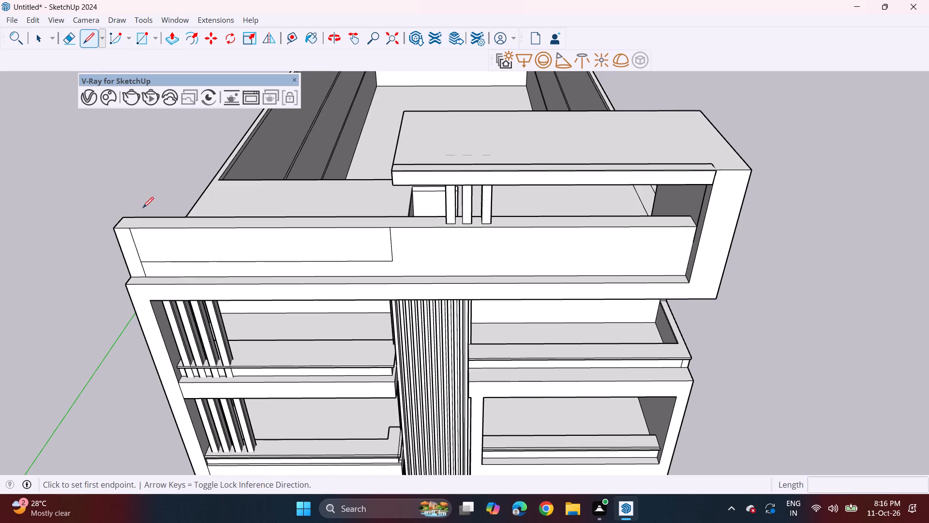
left_click(129, 228)
left_click(135, 215)
left_click(389, 228)
left_click(391, 218)
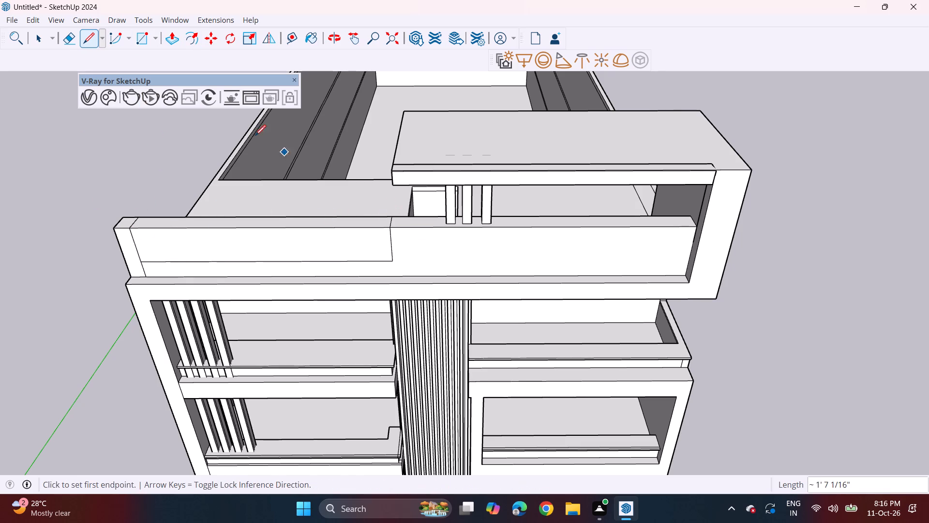
Push the outlined section of the parapet's top face down about 2' 11" to cut a notch.
left_click(168, 39)
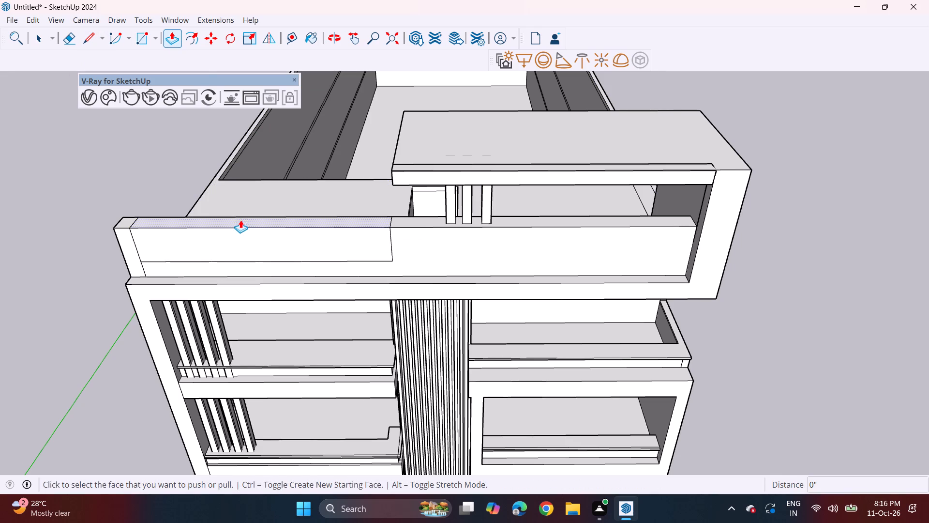
left_click(240, 220)
left_click(248, 262)
middle_click_drag(299, 264, 319, 125)
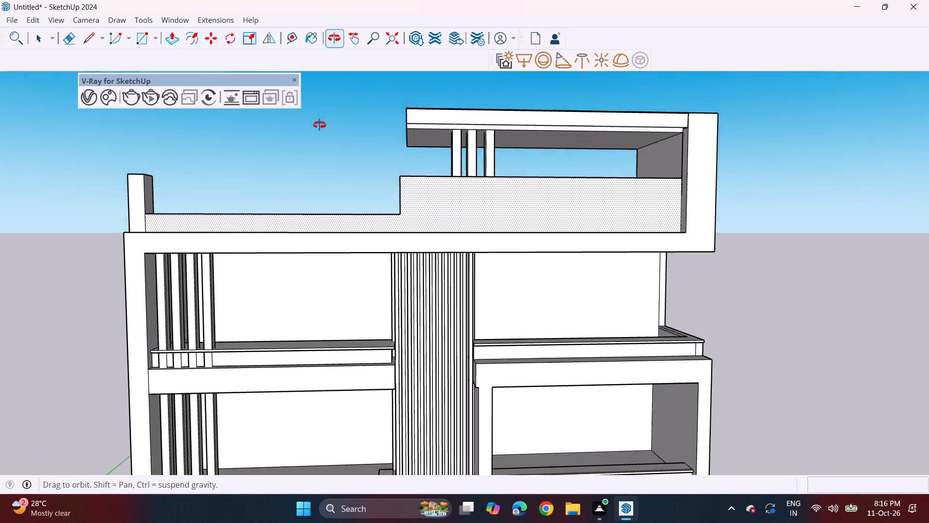
middle_click_drag(319, 125, 319, 123)
middle_click_drag(388, 226, 386, 212)
scroll(386, 212, "down", 5)
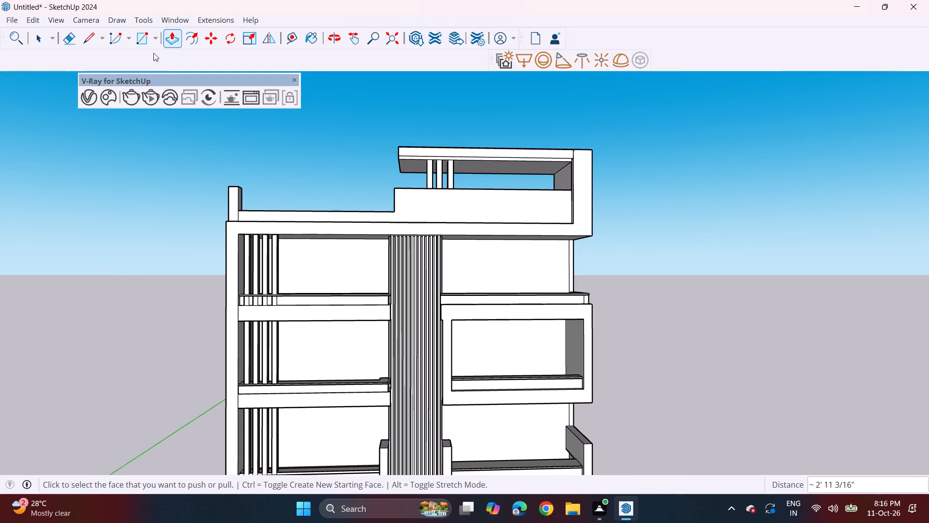
Erase the leftover vertical line on the parapet face below the notch's left end.
scroll(39, 36, "up", 2)
left_click(77, 38)
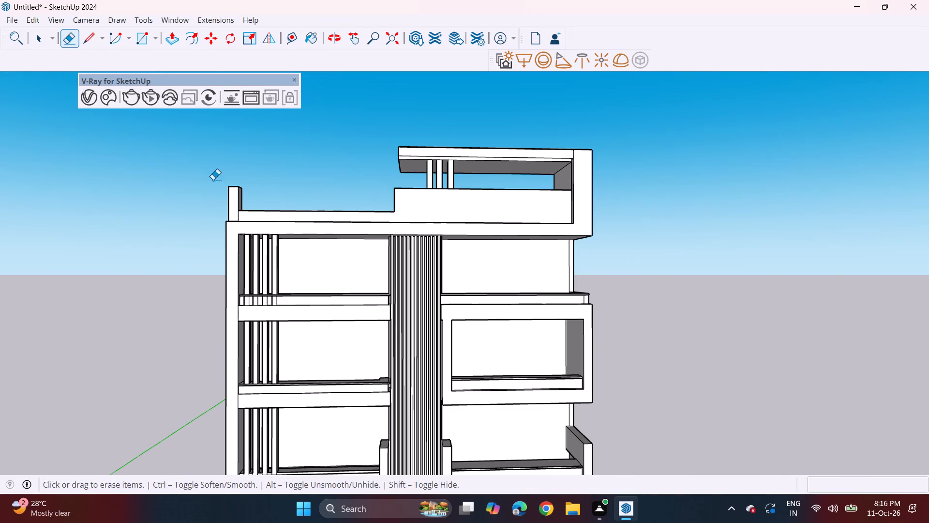
scroll(218, 182, "up", 4)
scroll(242, 218, "up", 3)
left_click_drag(254, 260, 266, 261)
scroll(255, 257, "down", 4)
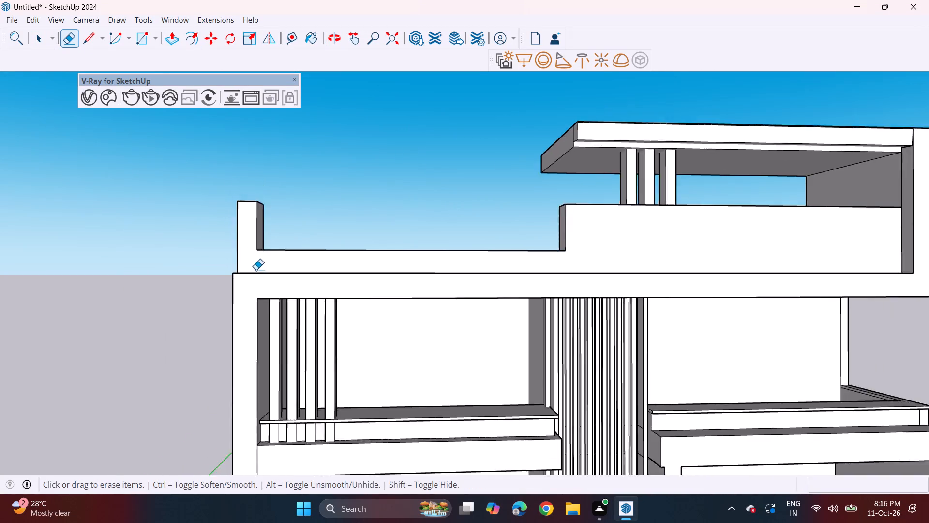
Examine the notched parapet, rooftop frame and roof from above, behind and the front.
scroll(256, 270, "down", 5)
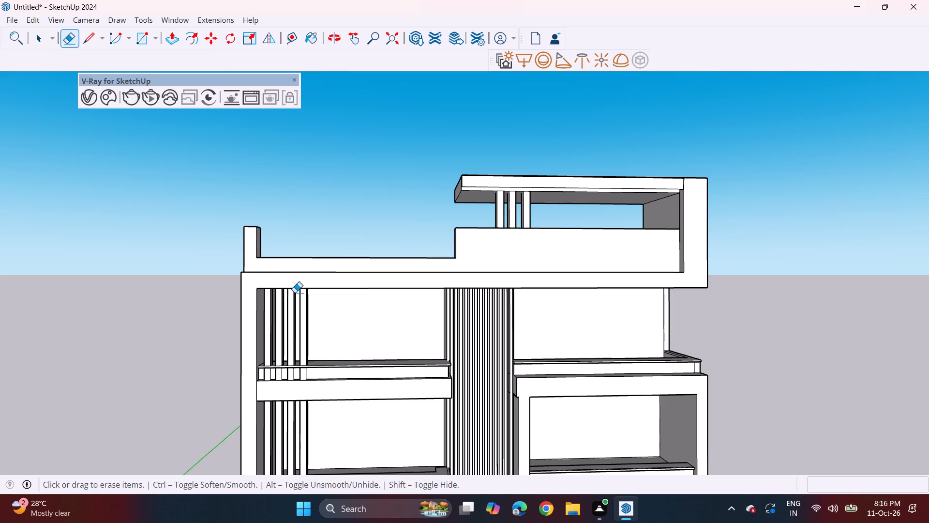
middle_click_drag(295, 292, 233, 301, "shift")
middle_click_drag(255, 318, 230, 504)
middle_click_drag(255, 187, 819, 168)
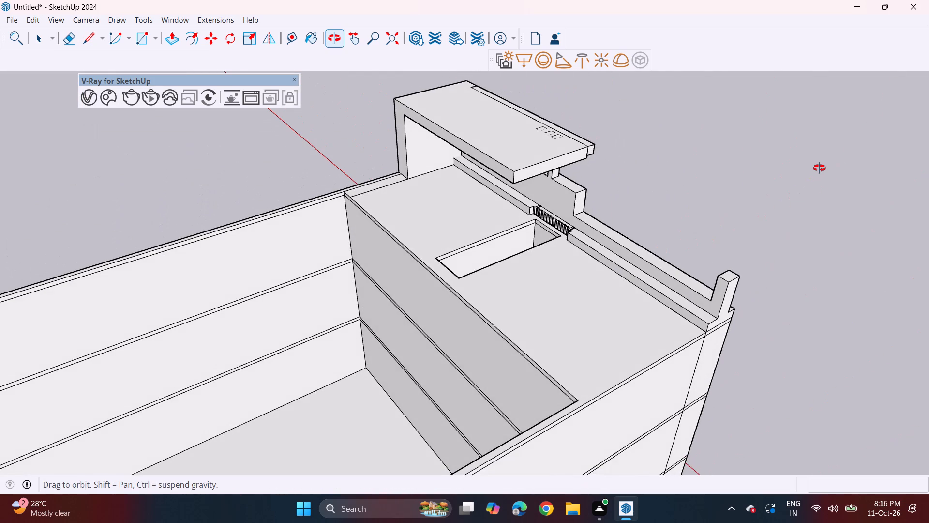
middle_click_drag(819, 168, 422, 266)
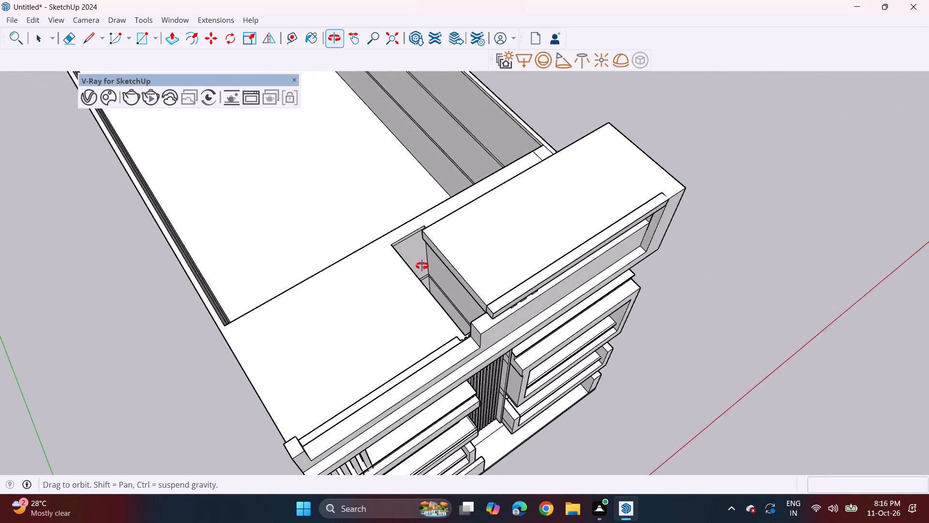
middle_click_drag(422, 266, 286, 252)
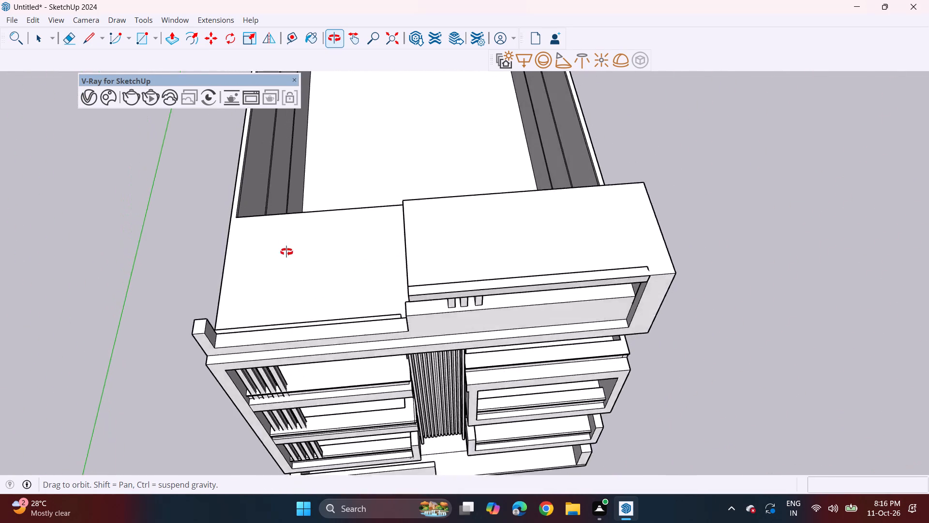
middle_click_drag(286, 252, 280, 143)
middle_click_drag(291, 319, 288, 186)
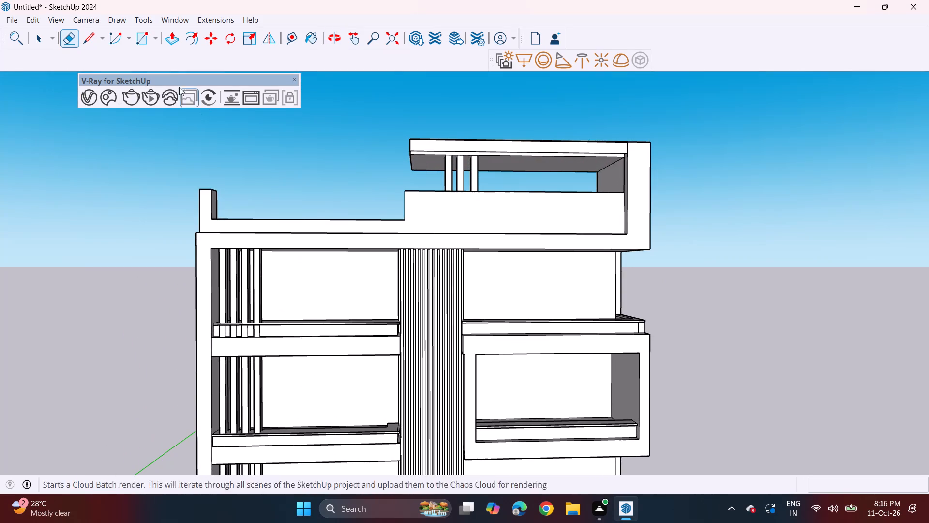
Draw a window rectangle about 3' 1" by 6' on the upper-left balcony's back wall, beside the vertical fins.
left_click(140, 38)
scroll(276, 342, "up", 1)
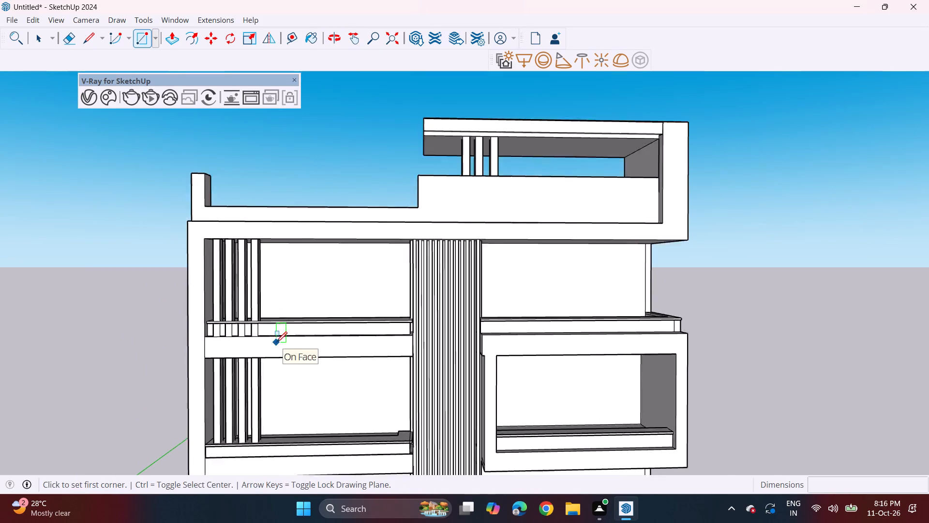
scroll(276, 342, "up", 3)
middle_click_drag(279, 325, 196, 331)
scroll(269, 289, "up", 3)
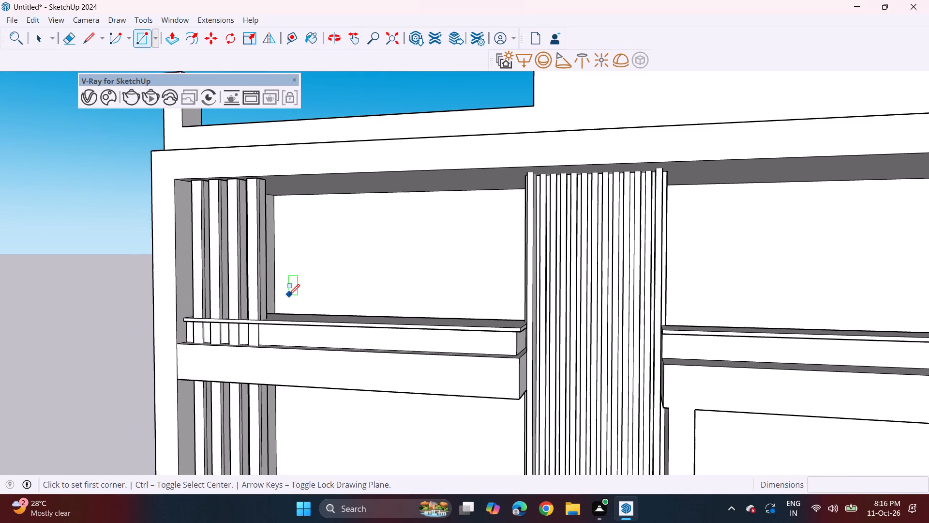
left_click(288, 297)
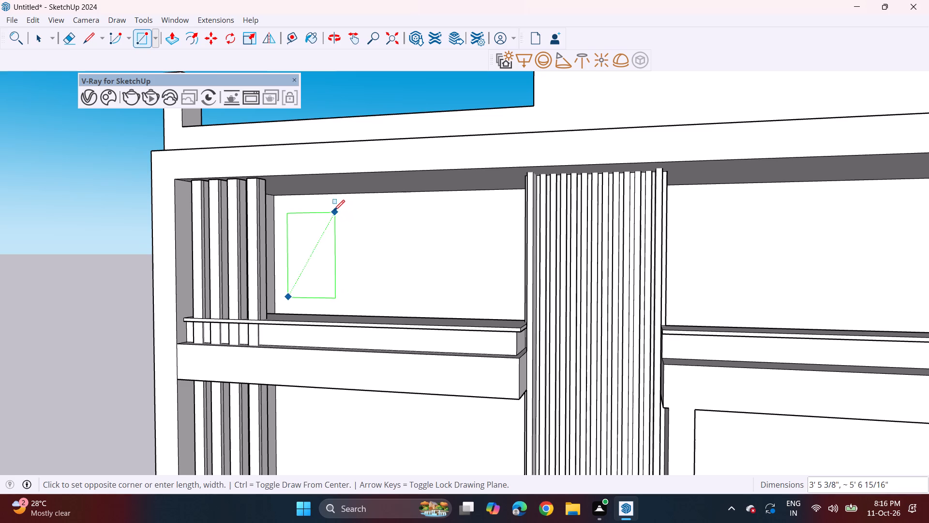
left_click(330, 206)
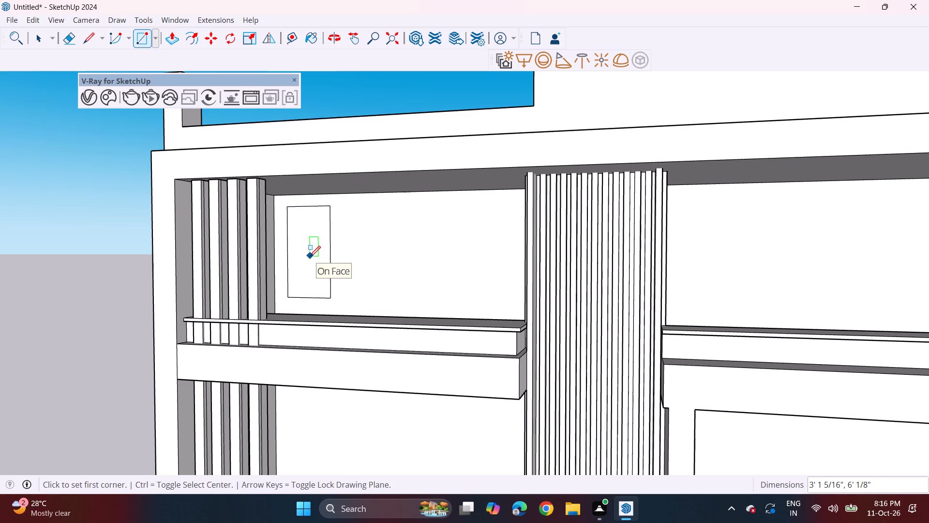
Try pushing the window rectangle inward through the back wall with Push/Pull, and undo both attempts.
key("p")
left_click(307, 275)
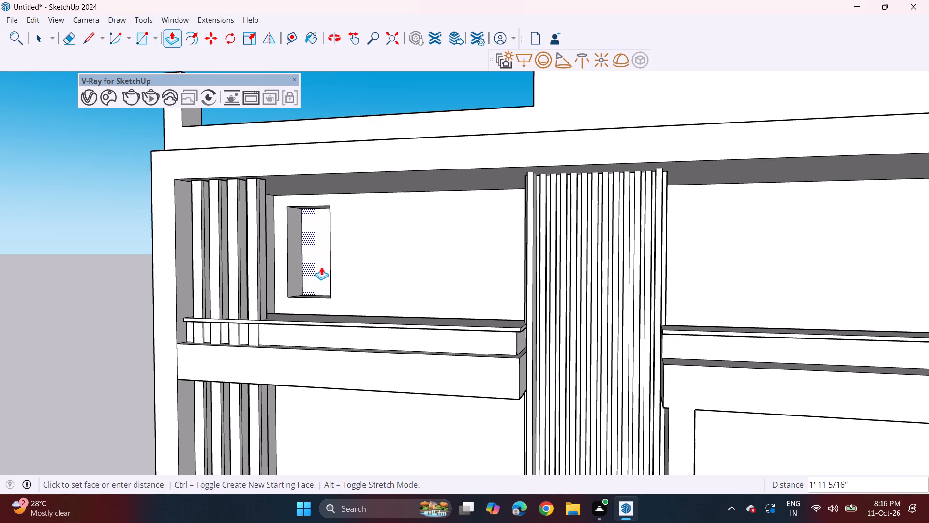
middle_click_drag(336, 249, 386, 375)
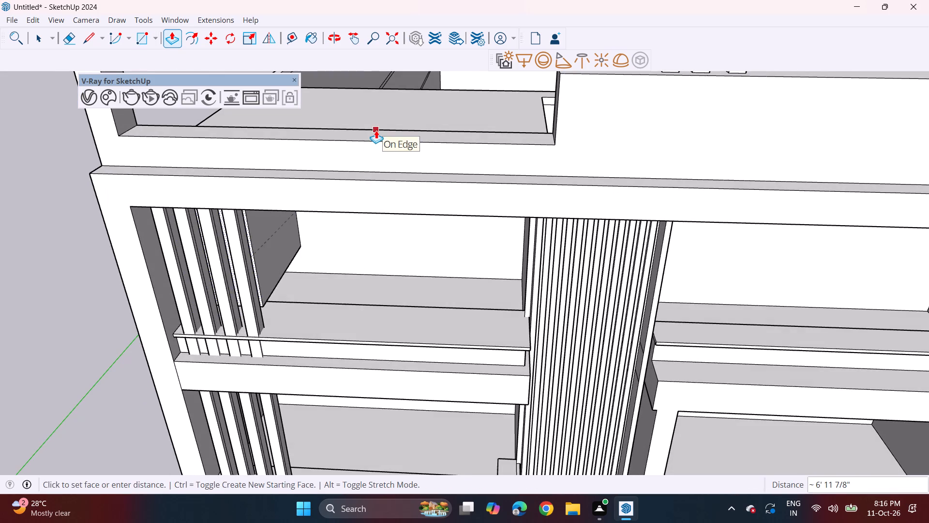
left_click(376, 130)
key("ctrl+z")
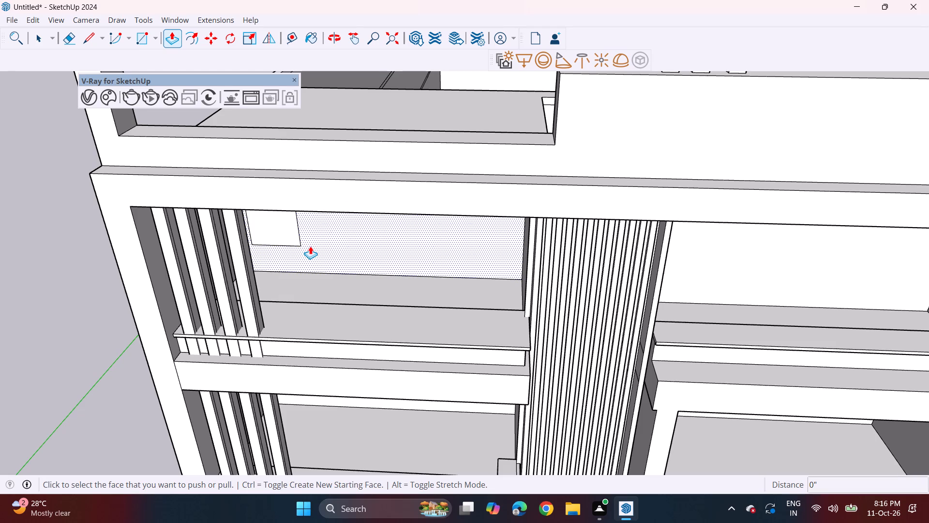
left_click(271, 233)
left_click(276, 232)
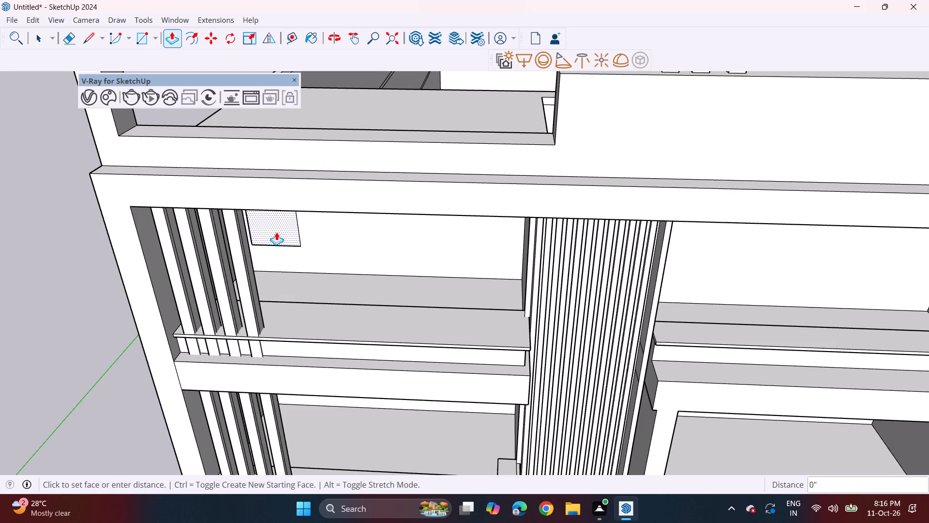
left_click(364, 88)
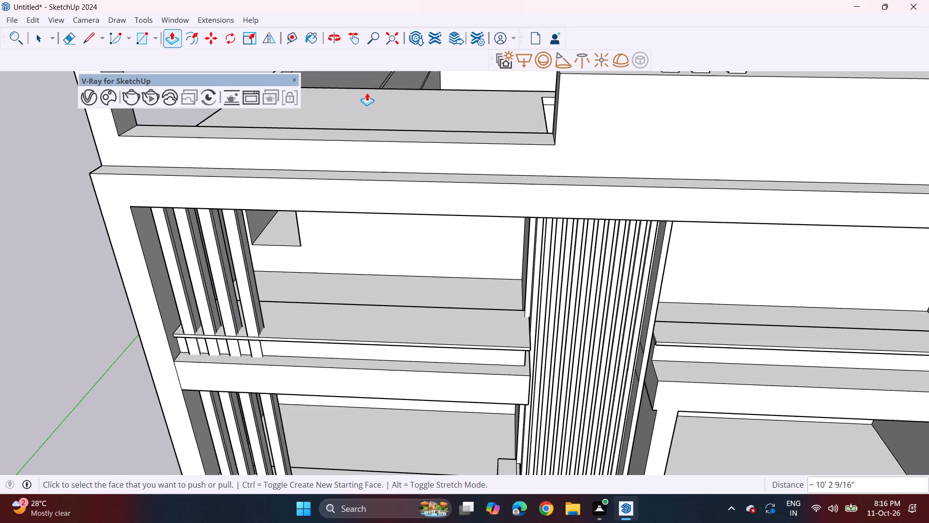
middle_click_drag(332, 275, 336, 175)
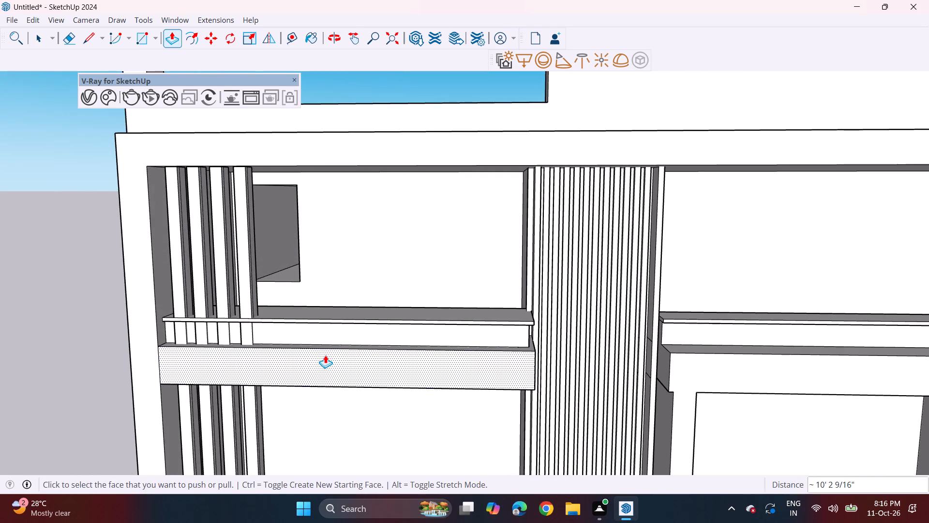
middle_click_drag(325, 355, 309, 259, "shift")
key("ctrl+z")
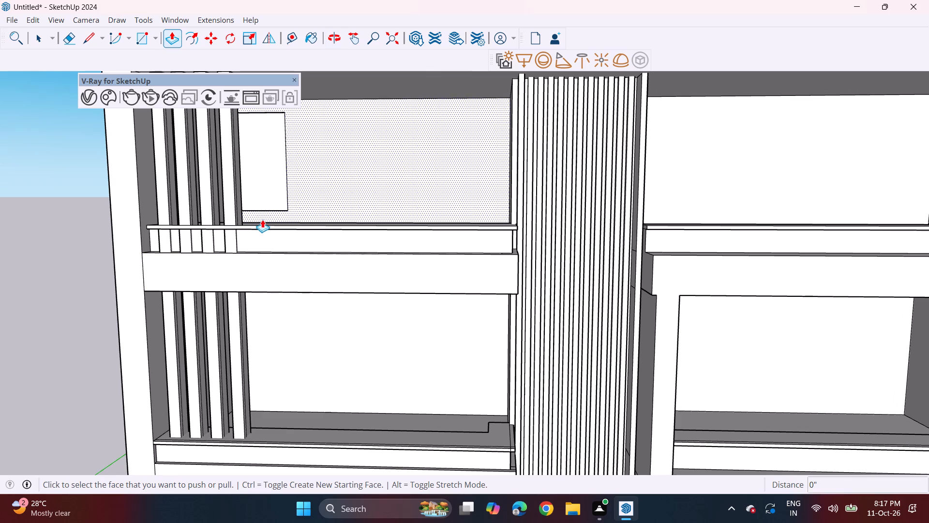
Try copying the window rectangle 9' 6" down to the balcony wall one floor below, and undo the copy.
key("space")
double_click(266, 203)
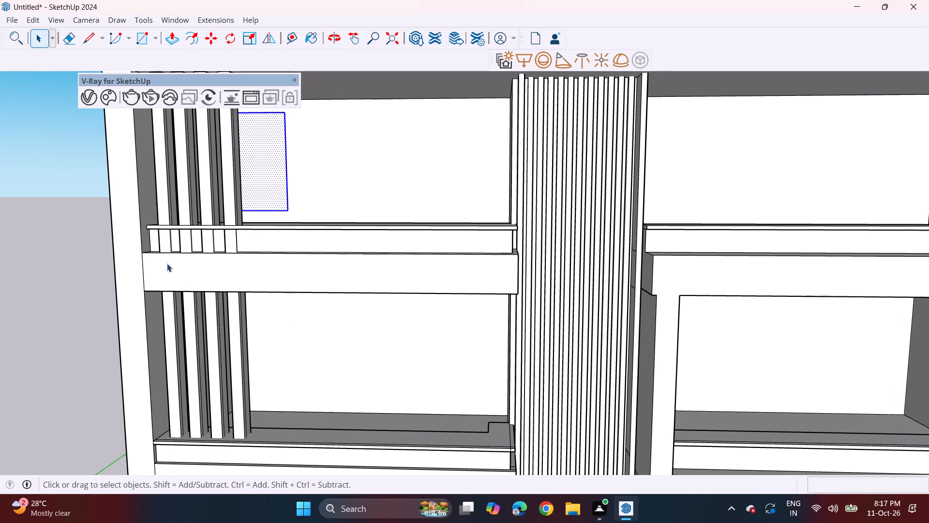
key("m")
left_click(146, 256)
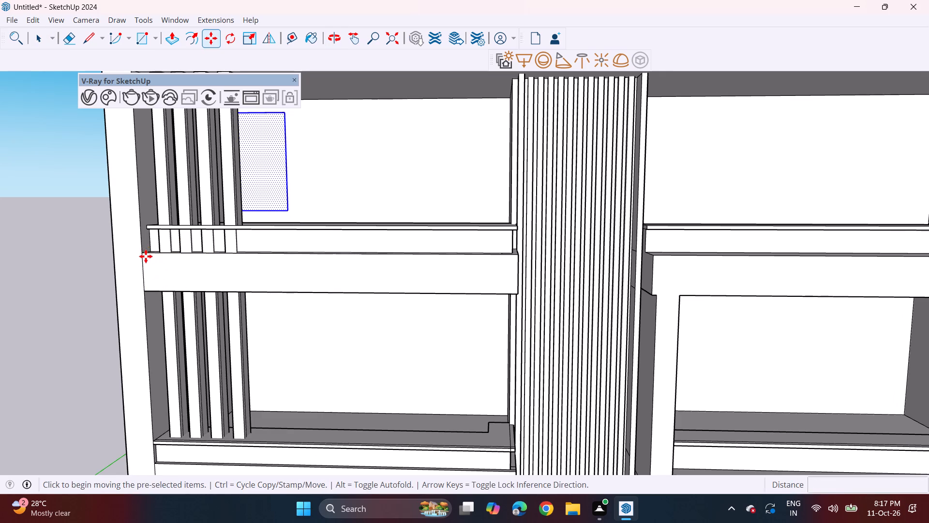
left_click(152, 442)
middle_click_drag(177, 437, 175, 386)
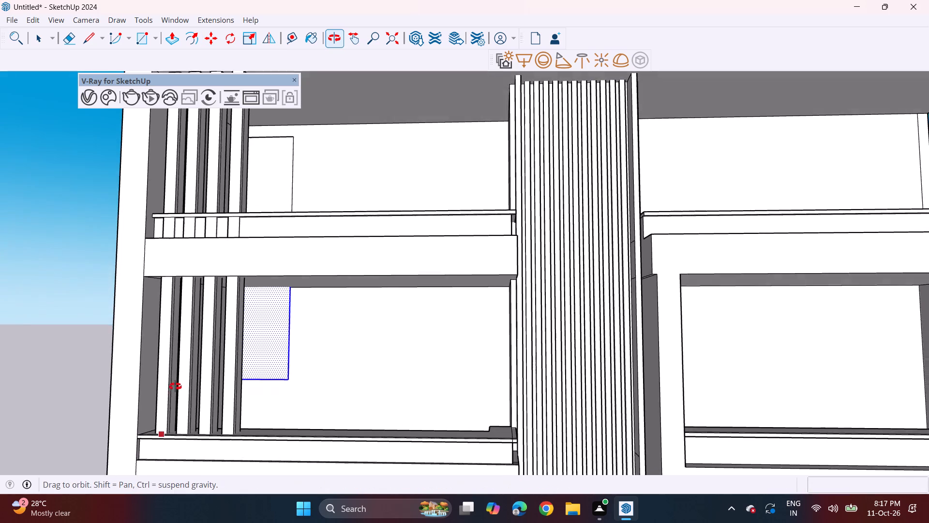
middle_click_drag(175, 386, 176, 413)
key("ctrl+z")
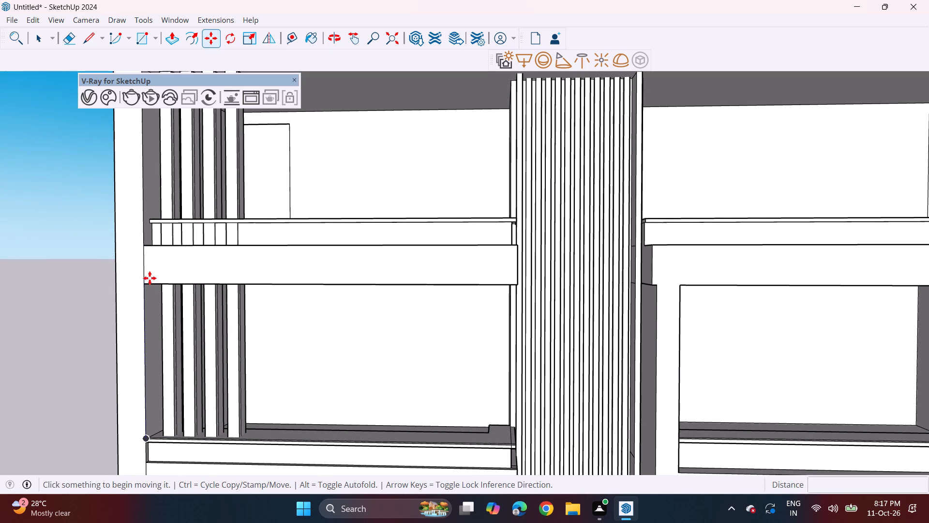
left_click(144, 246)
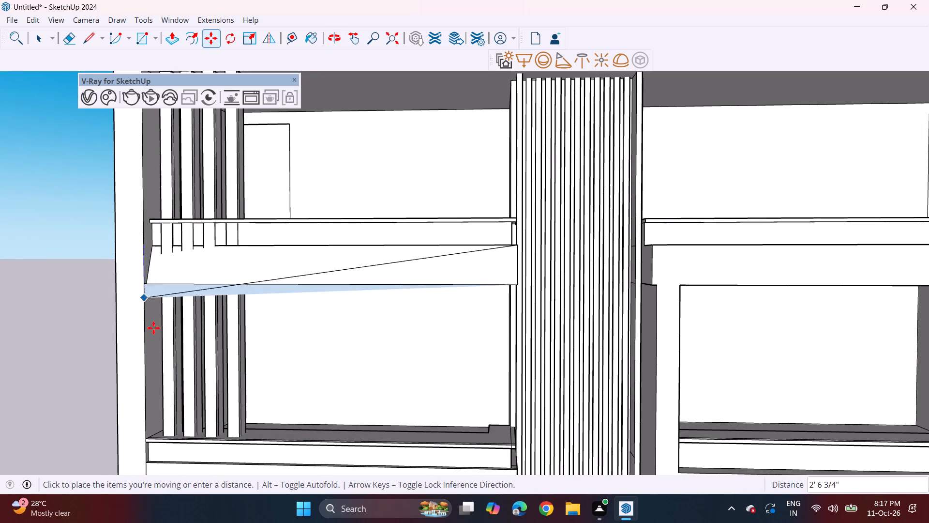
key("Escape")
Copy the window rectangle with its edges about 10' 8" straight down onto the back wall one floor below.
key("space")
double_click(269, 192)
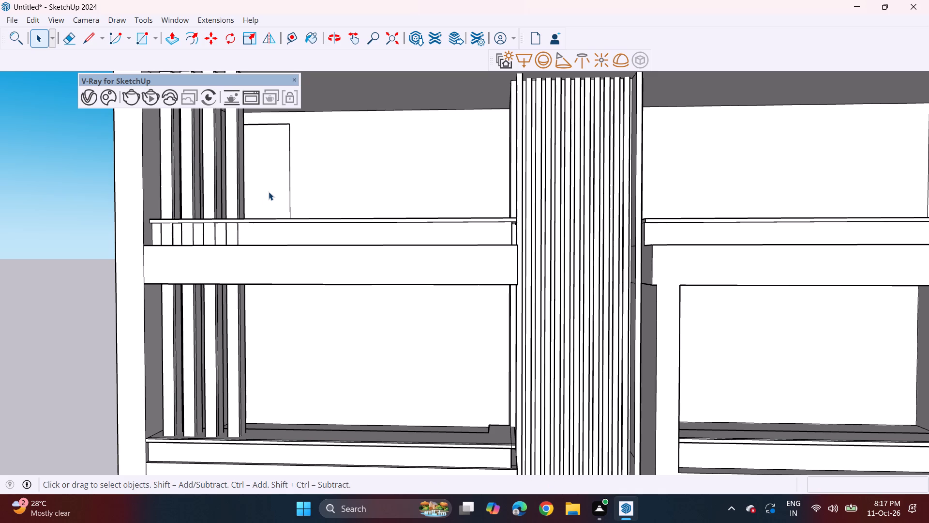
key("m")
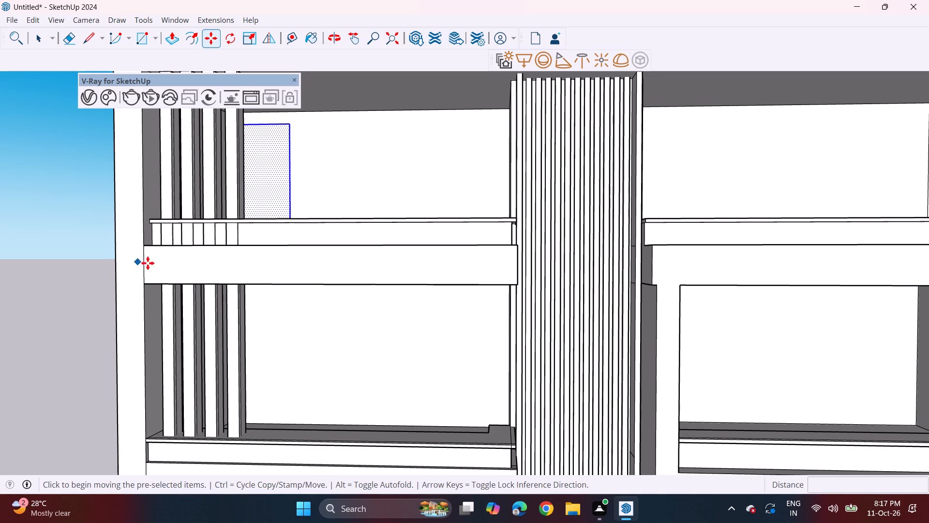
left_click(144, 248)
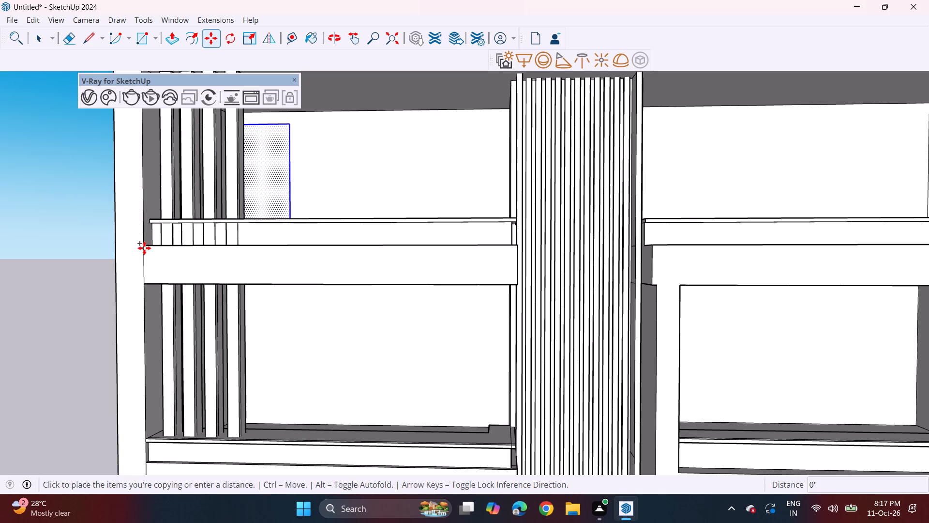
left_click(146, 462)
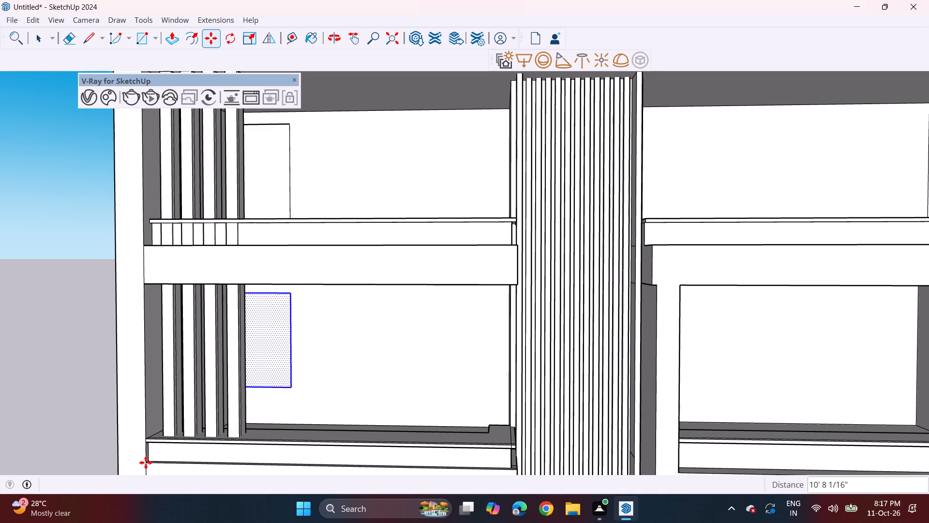
Copy the middle-floor window rectangle about 11' 2" straight down onto the lowest left balcony's back wall.
left_click(146, 464)
middle_click_drag(181, 455, 181, 312)
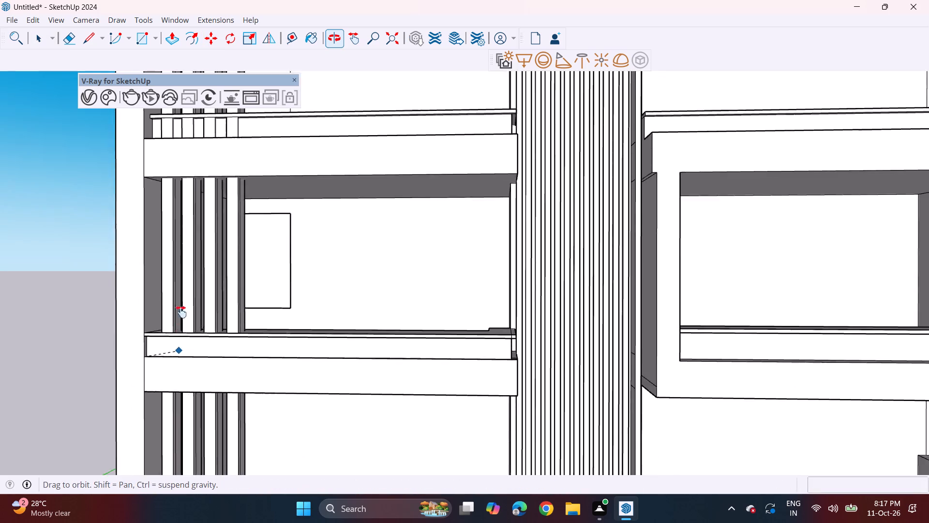
middle_click_drag(181, 312, 200, 181)
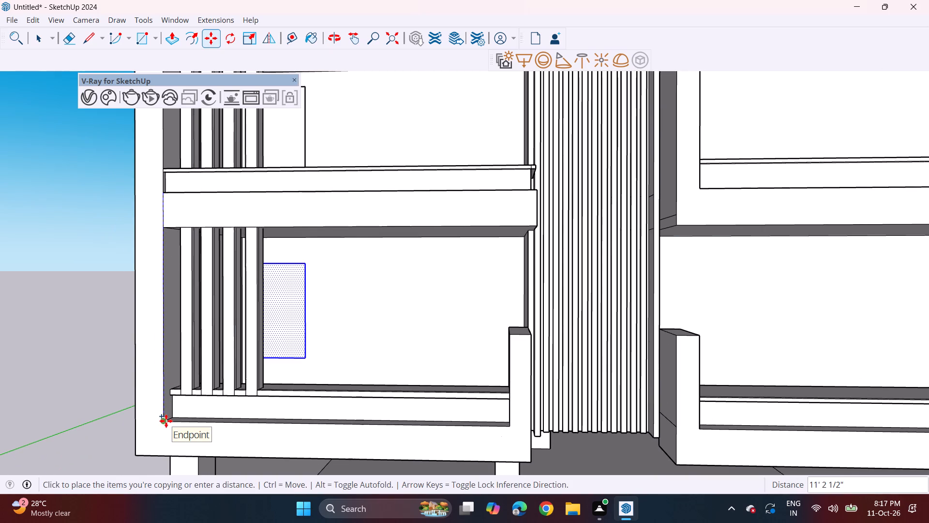
left_click(166, 421)
scroll(257, 274, "down", 3)
middle_click_drag(259, 271, 259, 346, "shift")
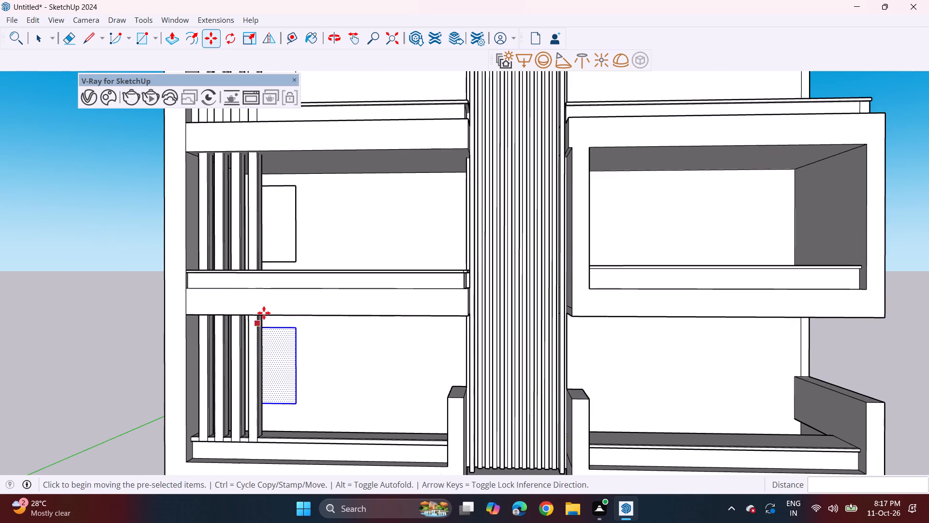
scroll(264, 312, "down", 2)
middle_click_drag(310, 219, 309, 233)
middle_click_drag(301, 205, 304, 295, "shift")
key("space")
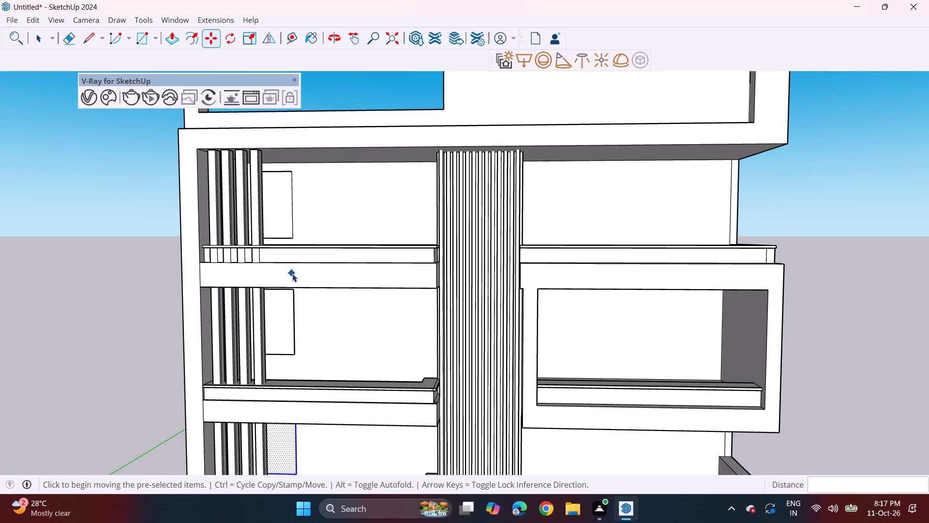
Draw a door rectangle about 4' 11" by 7' 11" up from the floor on the upper left balcony's back wall.
left_click(145, 36)
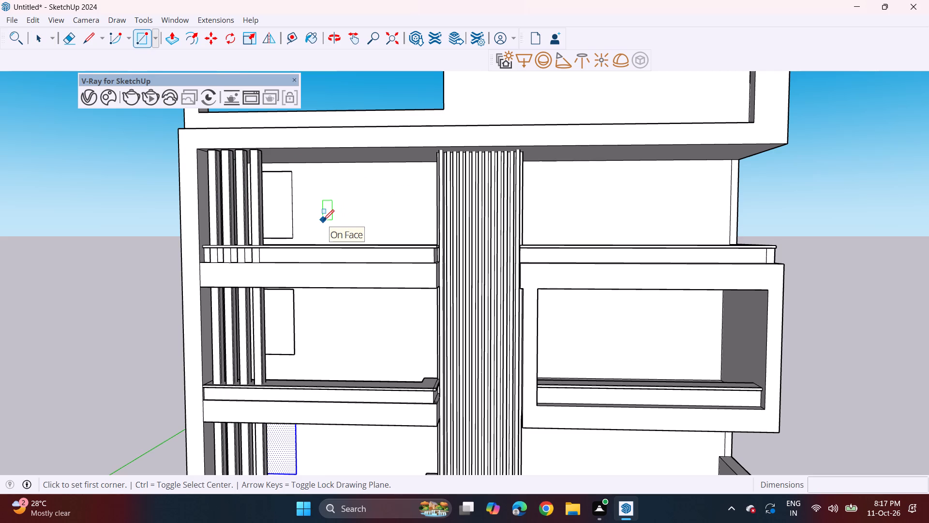
middle_click_drag(323, 220, 346, 261)
middle_click_drag(342, 252, 343, 269)
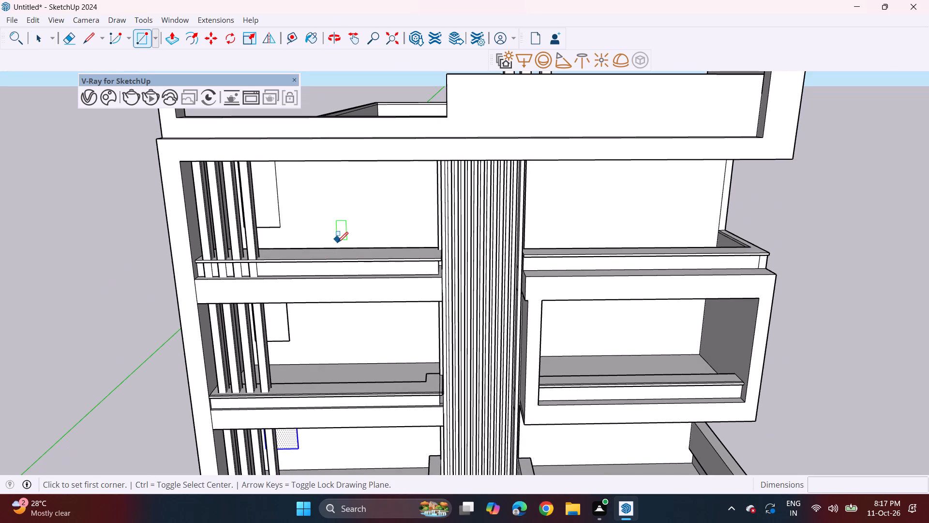
middle_click_drag(340, 251, 344, 294)
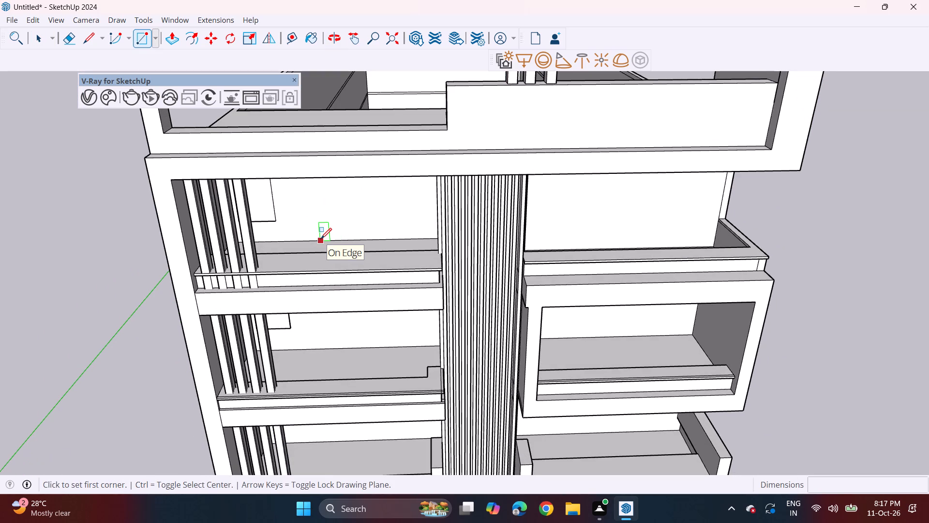
middle_click_drag(386, 241, 376, 154)
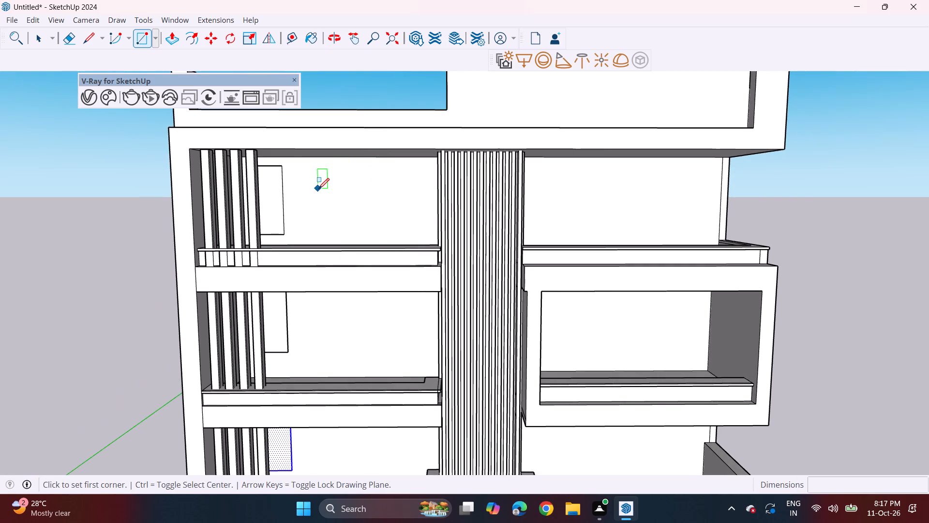
middle_click_drag(318, 200, 355, 258)
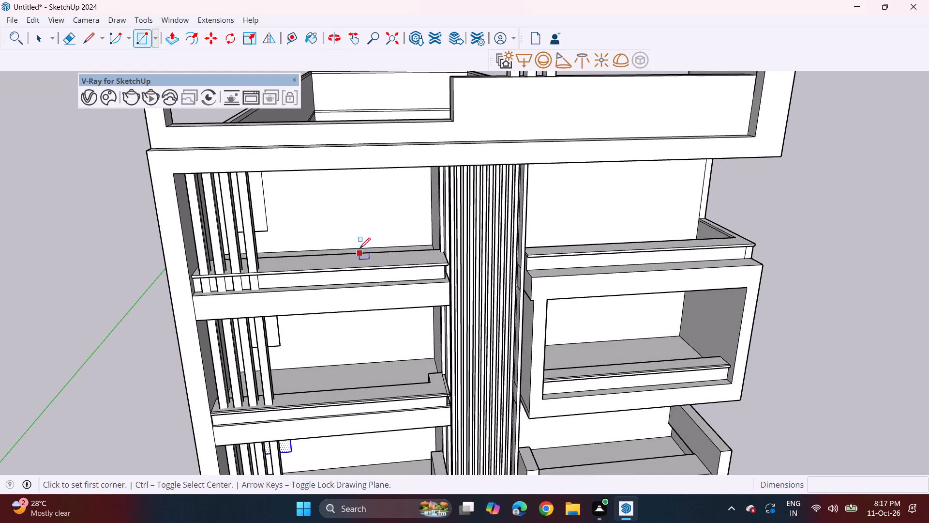
left_click(386, 246)
middle_click_drag(321, 191, 321, 131)
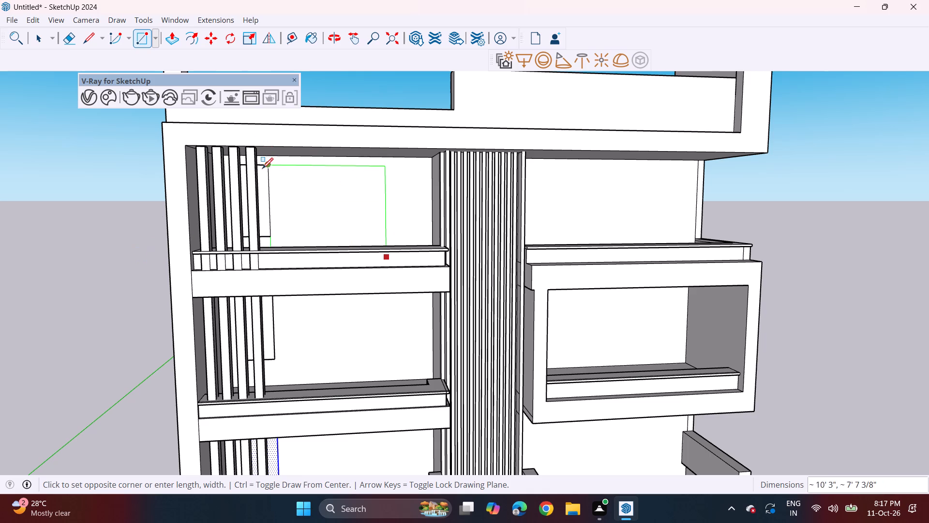
left_click(328, 165)
Copy the door rectangle with its edges about 10' 8" straight down onto the middle left balcony's back wall.
key("space")
double_click(375, 235)
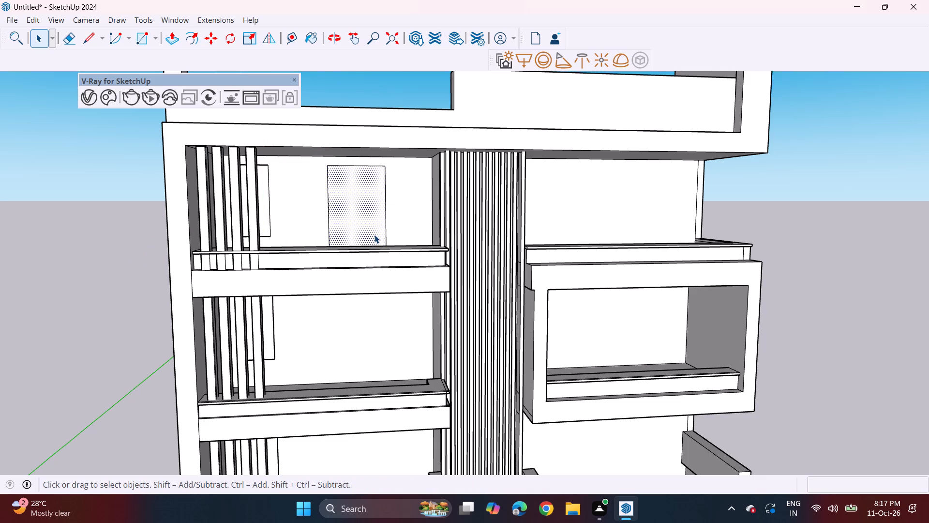
key("m")
left_click(449, 266)
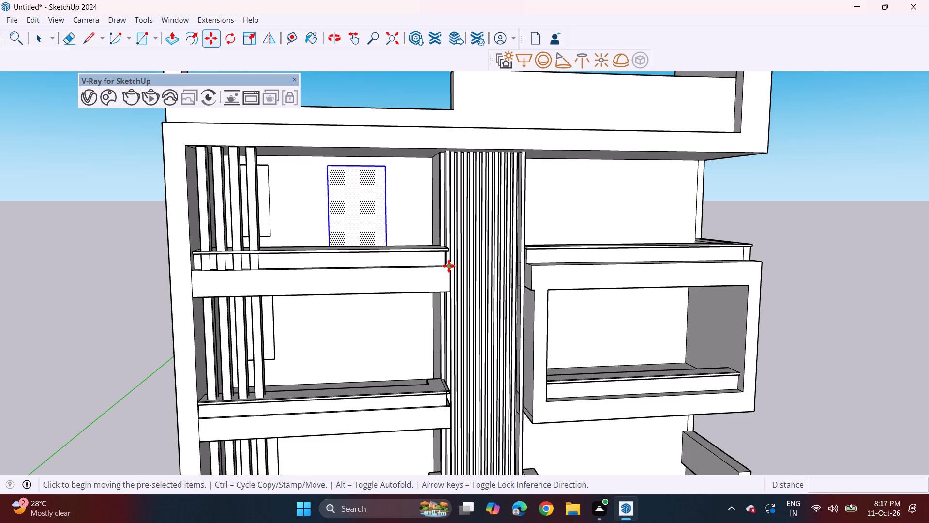
left_click(453, 407)
Copy the middle-floor door rectangle about 9' 10 1/2" down onto the lowest left balcony's back wall.
left_click(453, 406)
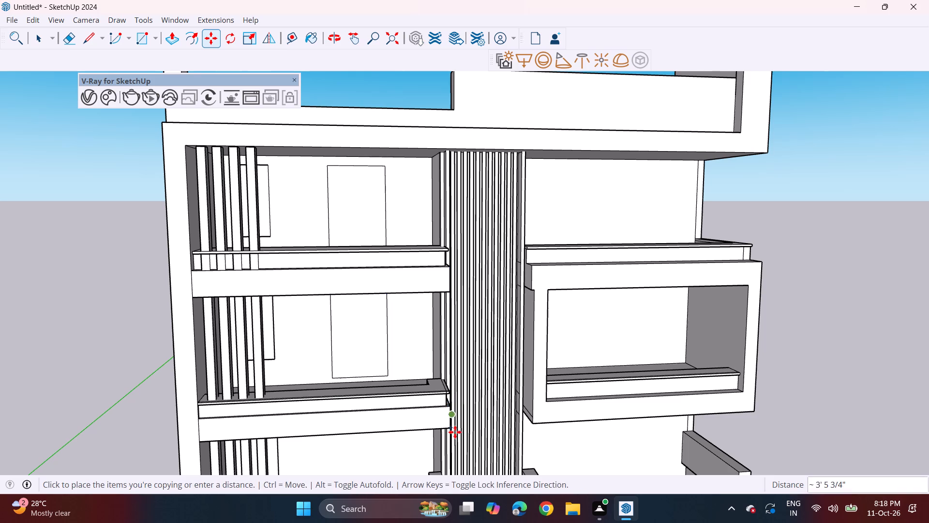
middle_click_drag(458, 432, 425, 275, "shift")
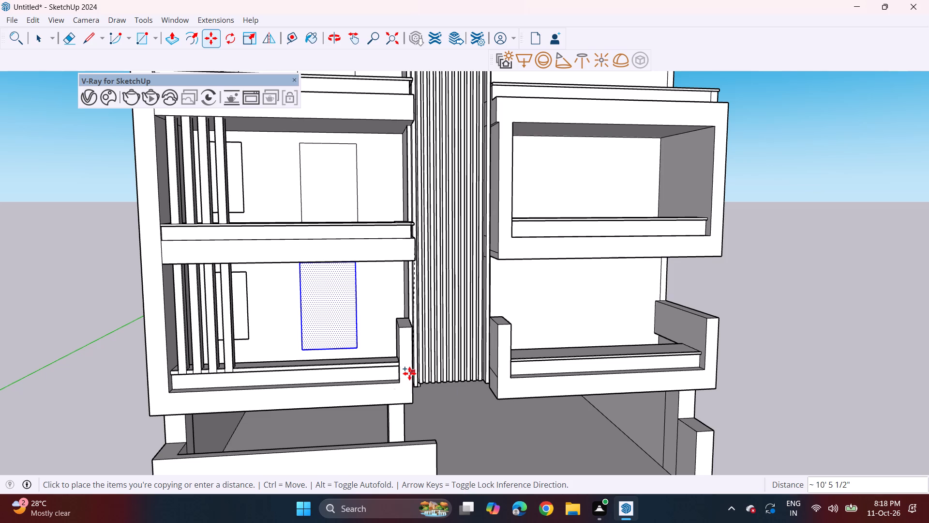
middle_click_drag(409, 373, 410, 343)
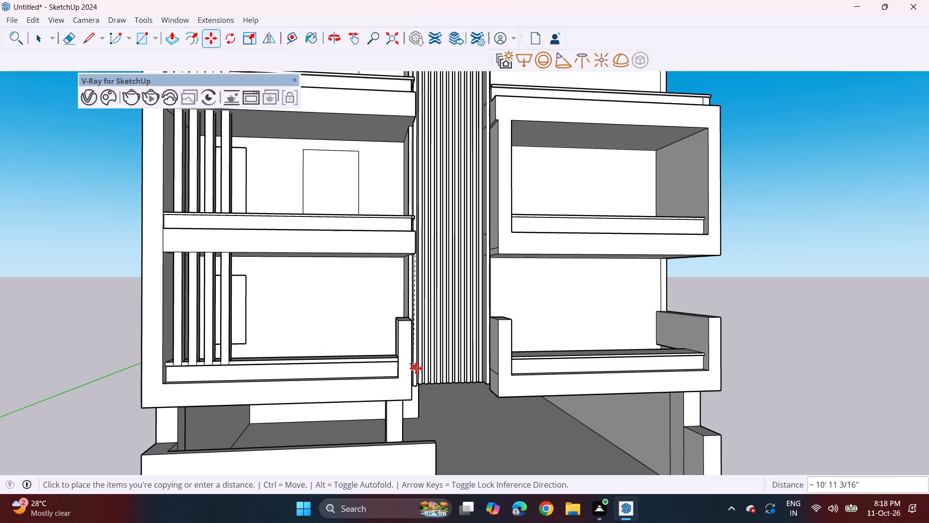
left_click(415, 361)
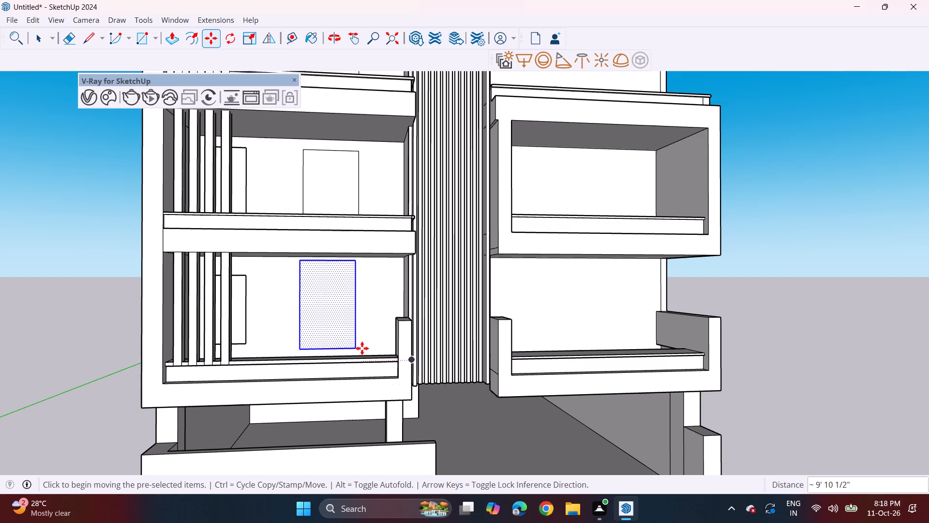
Shift the lowest door rectangle 6" toward the finned tower and 1' 3" down toward the balcony floor.
left_click(355, 348)
left_click(364, 349)
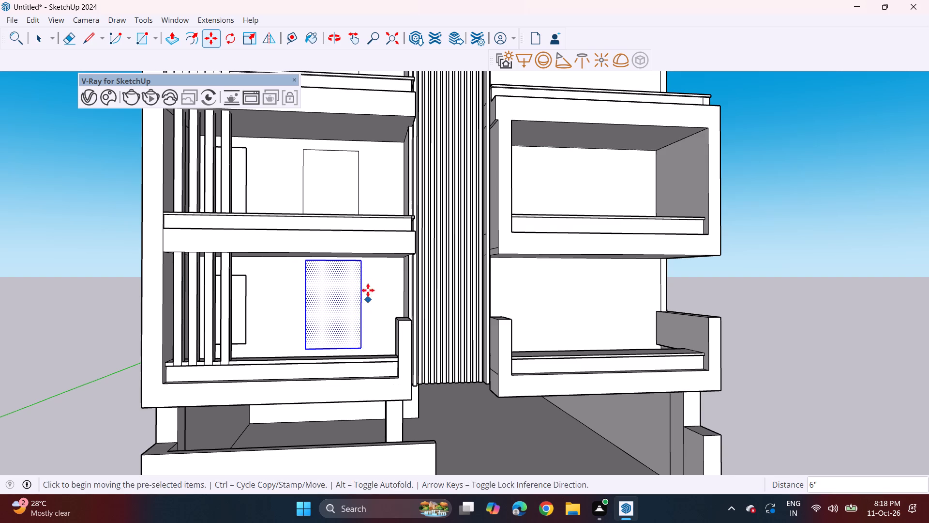
middle_click_drag(368, 284, 322, 267)
scroll(323, 265, "down", 5)
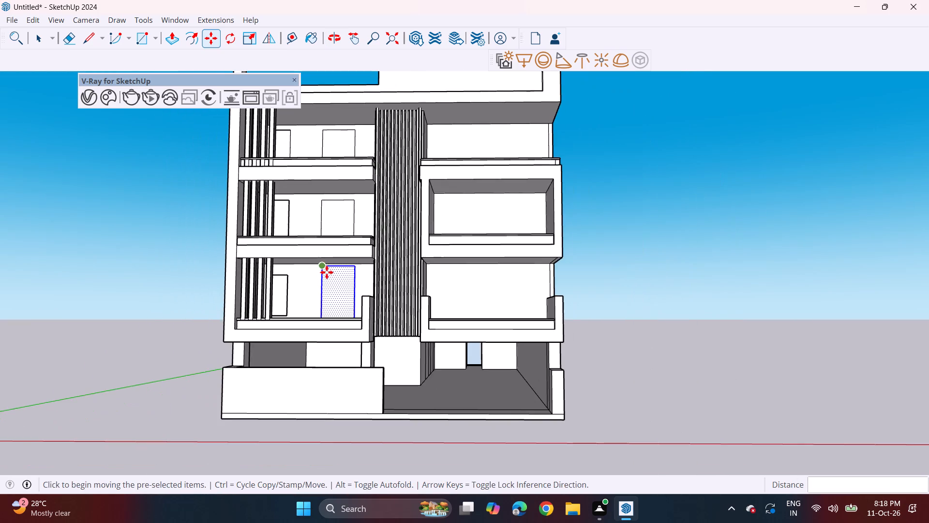
middle_click_drag(328, 280, 337, 306)
scroll(343, 284, "up", 3)
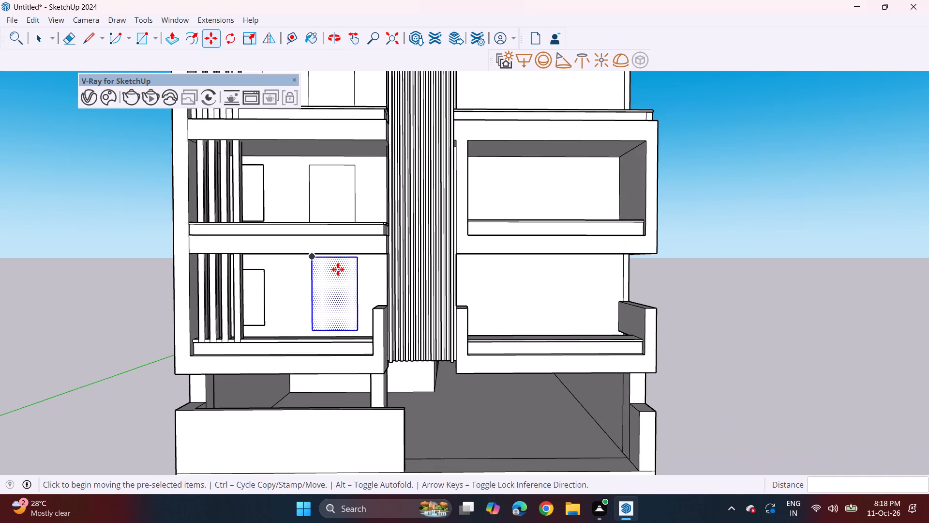
middle_click_drag(338, 269, 337, 256)
left_click(331, 258)
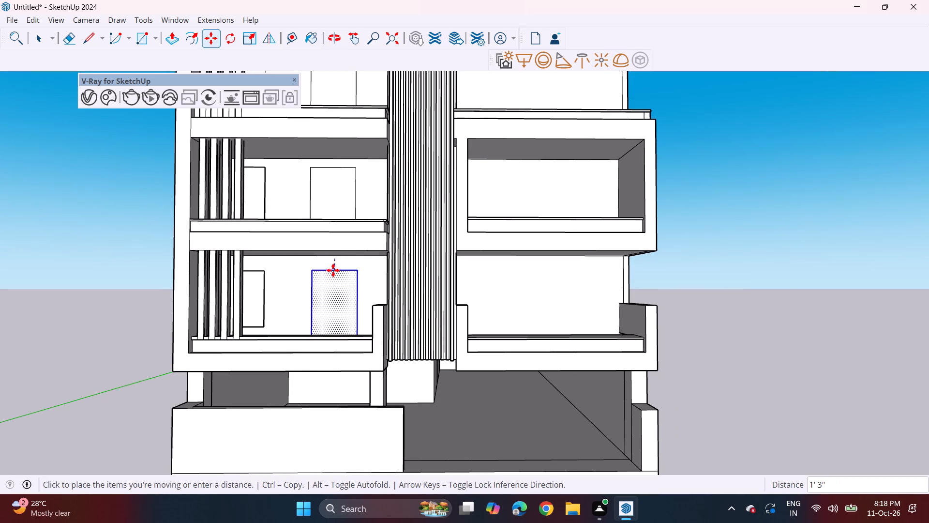
left_click(333, 270)
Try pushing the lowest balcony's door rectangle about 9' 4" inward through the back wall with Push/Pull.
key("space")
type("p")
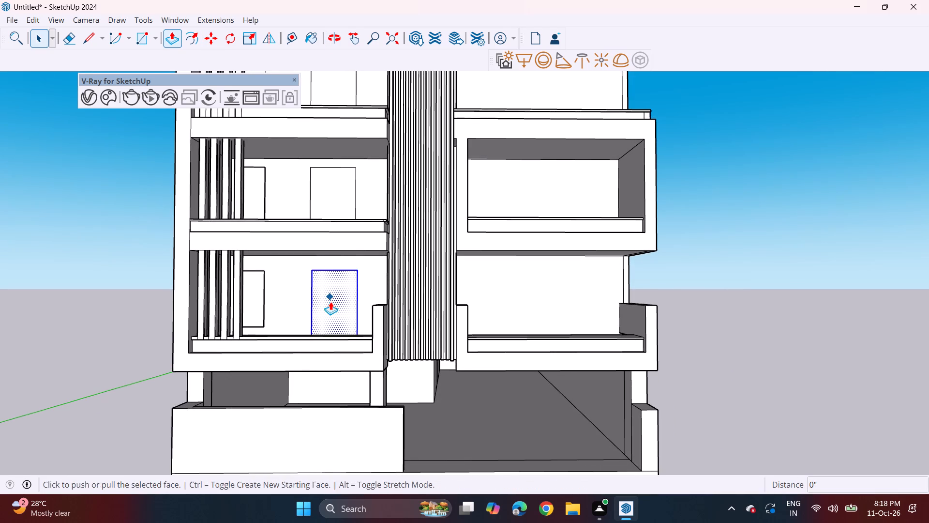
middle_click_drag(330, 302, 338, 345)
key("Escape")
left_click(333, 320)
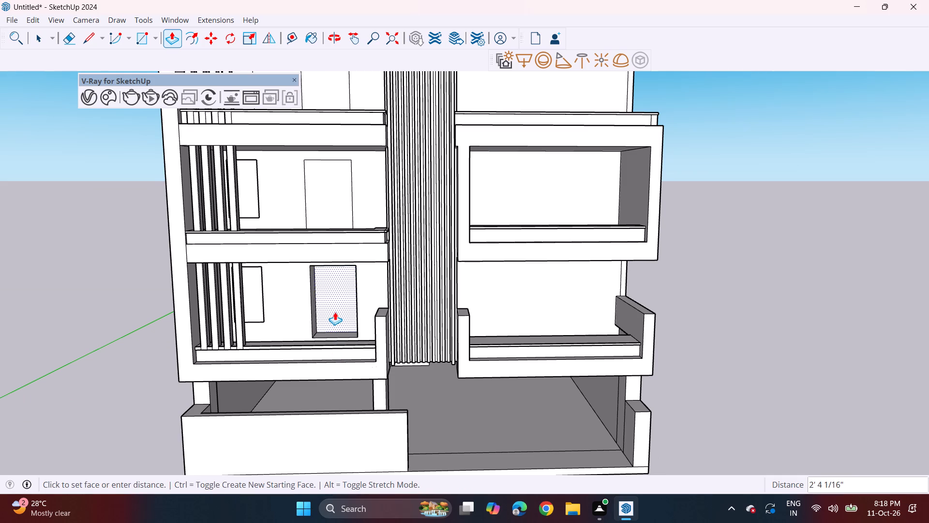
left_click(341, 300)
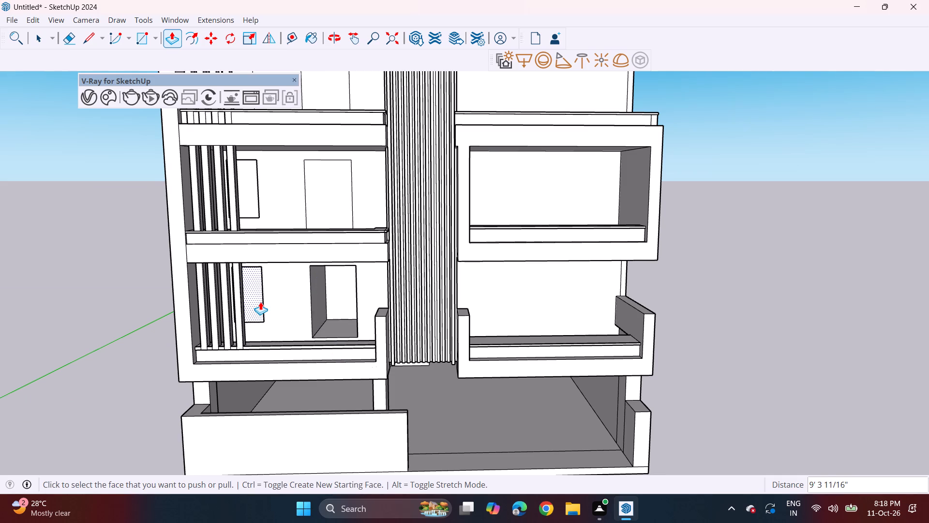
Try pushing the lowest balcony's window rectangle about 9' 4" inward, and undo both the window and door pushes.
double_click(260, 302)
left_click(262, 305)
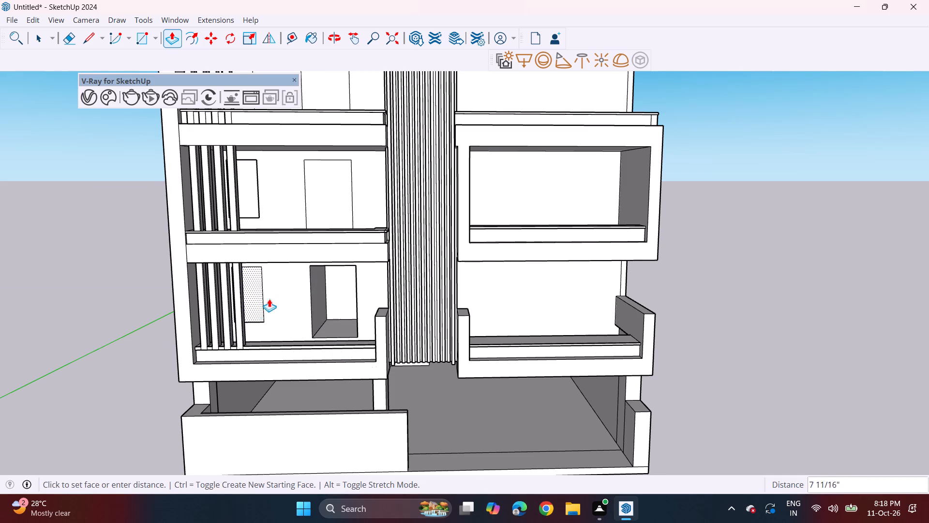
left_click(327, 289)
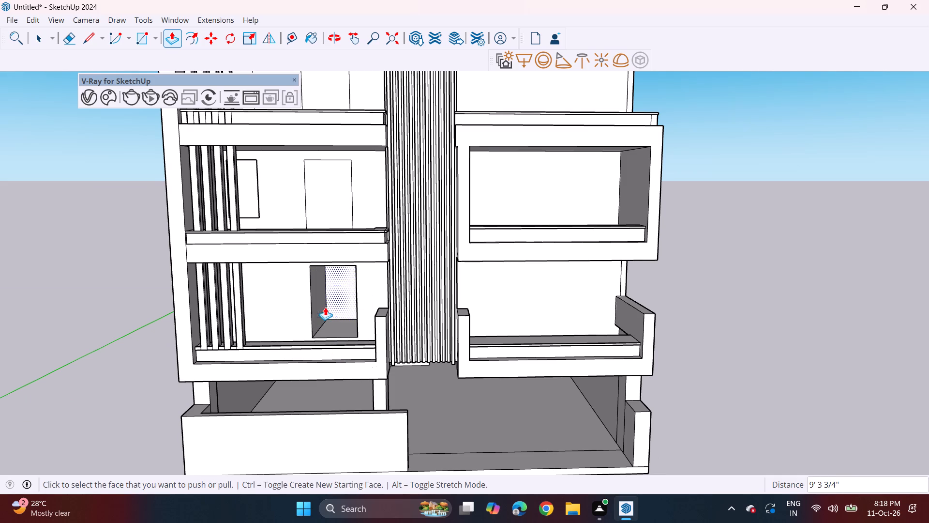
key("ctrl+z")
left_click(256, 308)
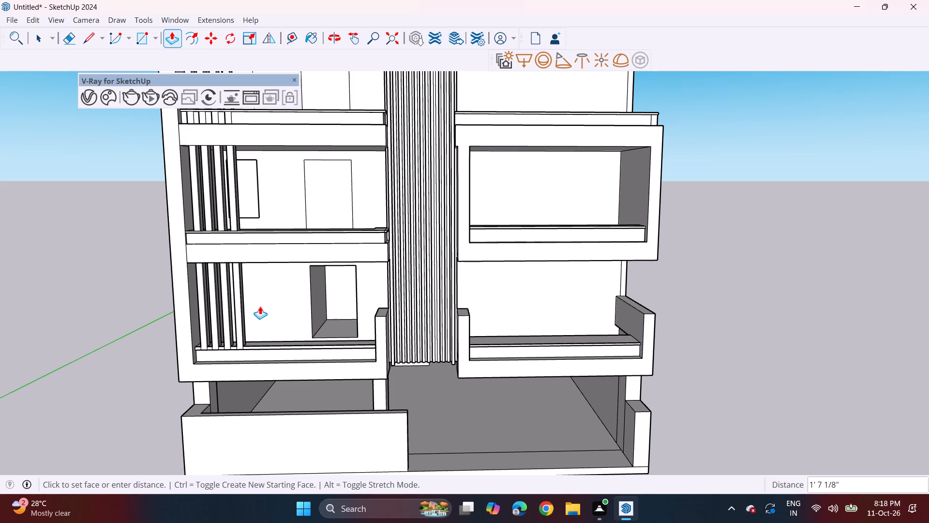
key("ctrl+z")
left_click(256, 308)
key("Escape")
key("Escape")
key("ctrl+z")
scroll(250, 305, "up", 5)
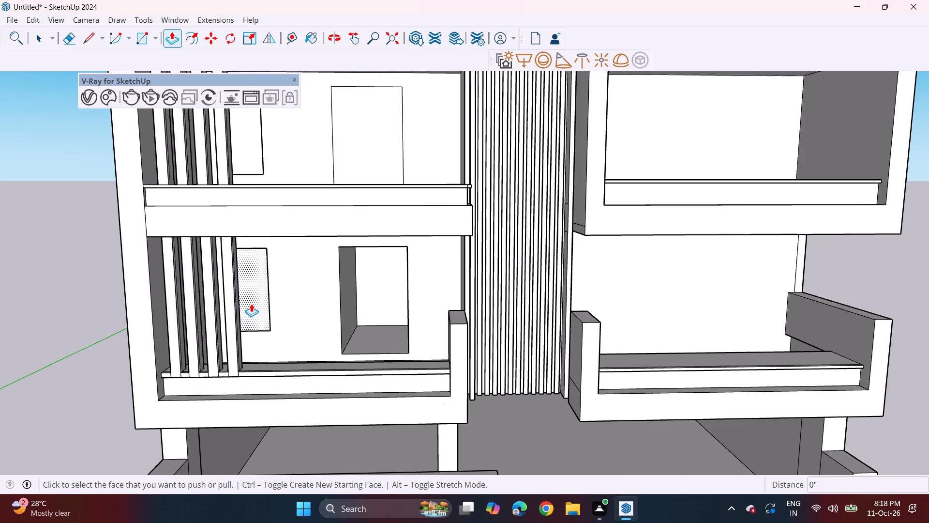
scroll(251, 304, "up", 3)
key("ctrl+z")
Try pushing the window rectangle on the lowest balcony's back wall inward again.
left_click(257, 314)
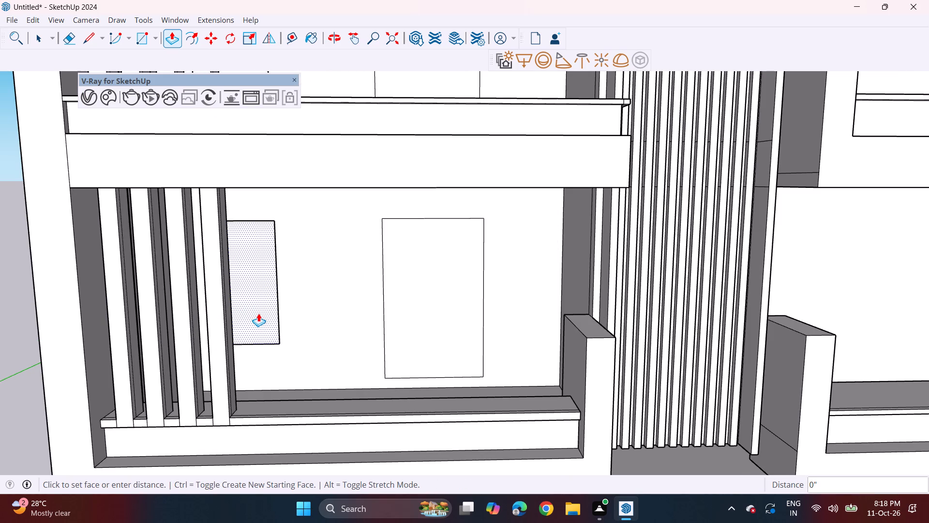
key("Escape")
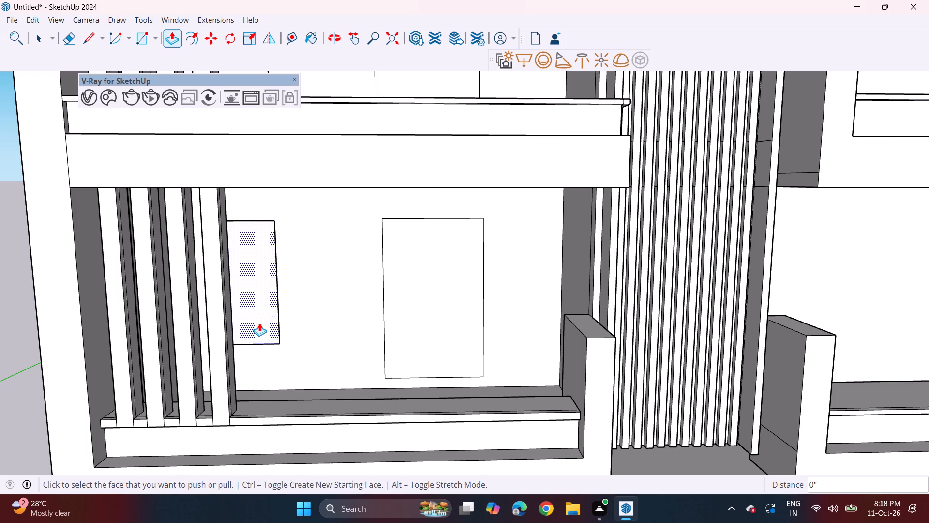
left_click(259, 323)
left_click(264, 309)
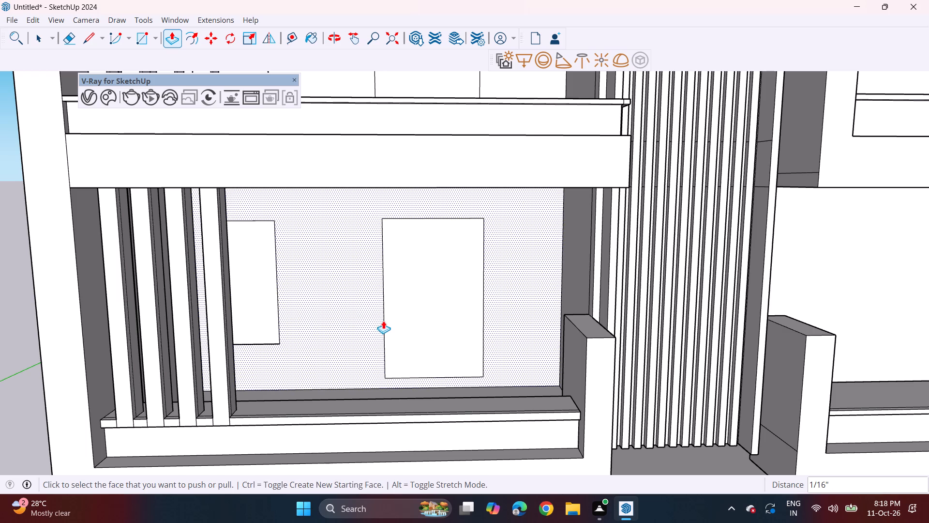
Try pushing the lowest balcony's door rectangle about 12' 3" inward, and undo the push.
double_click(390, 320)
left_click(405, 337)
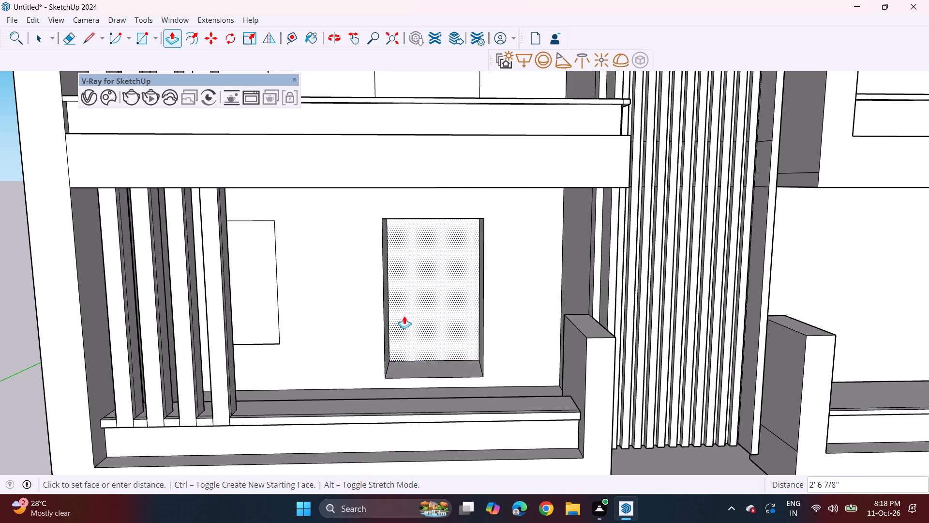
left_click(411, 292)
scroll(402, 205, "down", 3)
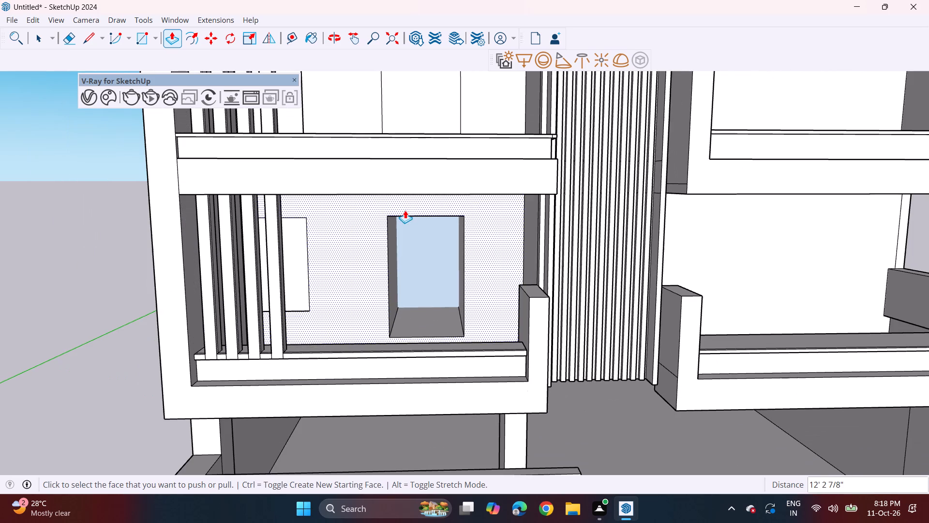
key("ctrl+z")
Recess the lowest balcony's door rectangle inward with Push/Pull and repeat the same depth on the middle-floor door rectangle.
left_click(431, 304)
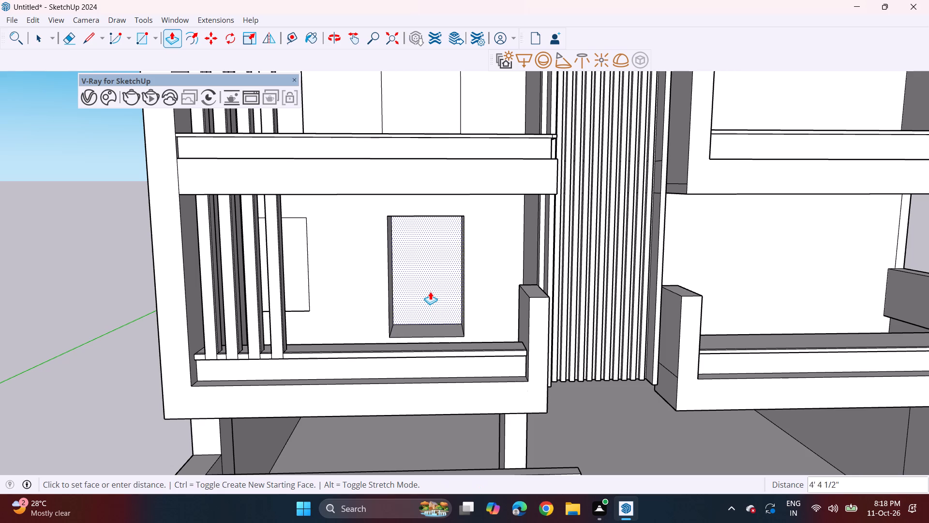
left_click(430, 286)
double_click(411, 123)
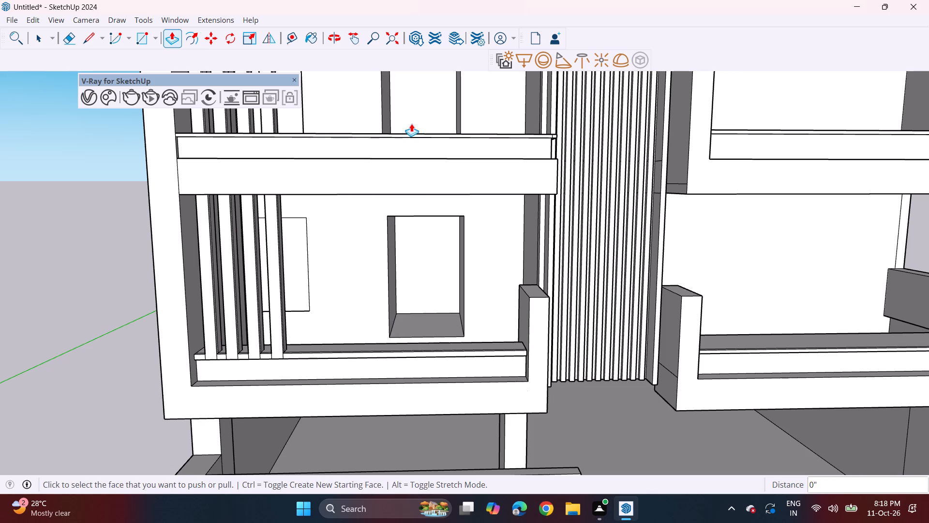
Push the middle left balcony's window rectangle inward through the back wall to form a window opening.
middle_click_drag(413, 130, 407, 302, "shift")
double_click(301, 289)
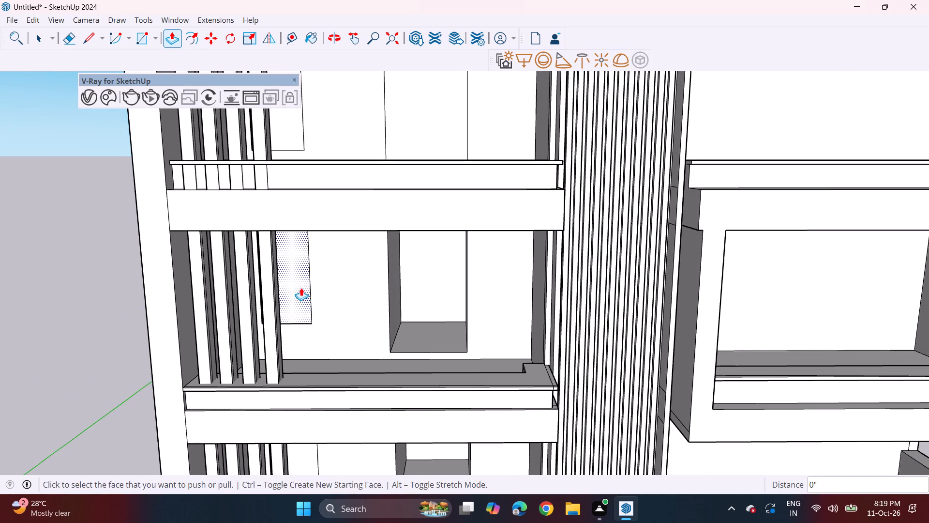
left_click(296, 307)
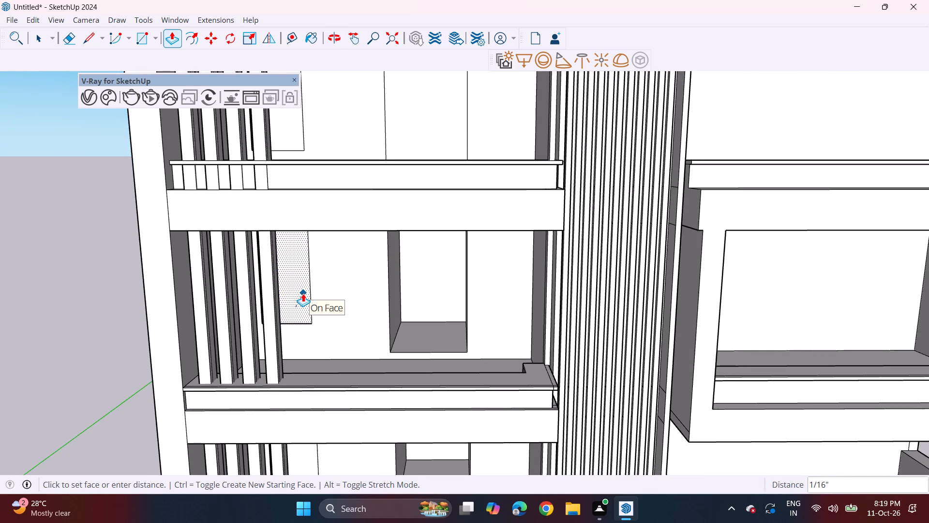
left_click(308, 289)
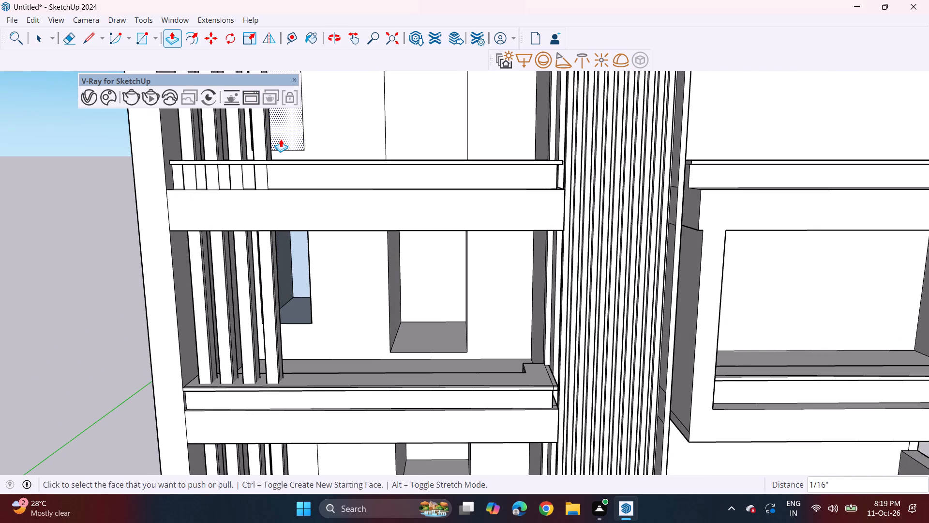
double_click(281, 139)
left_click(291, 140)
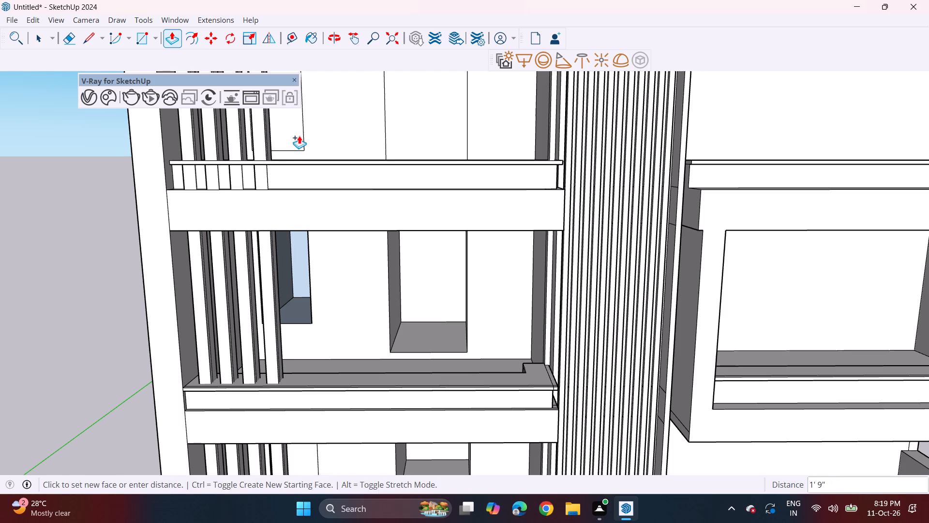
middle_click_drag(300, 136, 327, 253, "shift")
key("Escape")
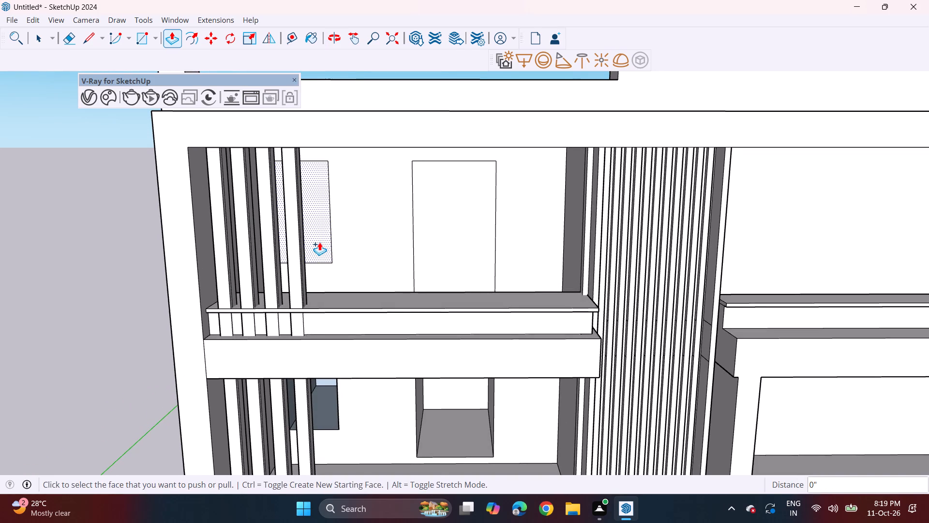
Recess the top left balcony's window rectangle about 3' 11" inward with Push/Pull and repeat that depth on its door rectangle.
left_click(319, 242)
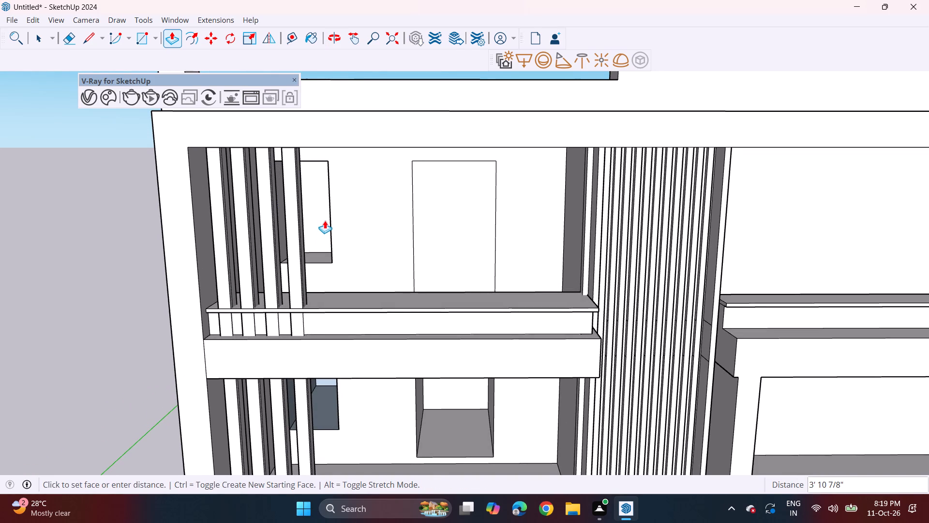
left_click(325, 220)
double_click(482, 235)
Push the window rectangle on the lowest left balcony's back wall about 7' 7" inward.
middle_click_drag(467, 299, 466, 289)
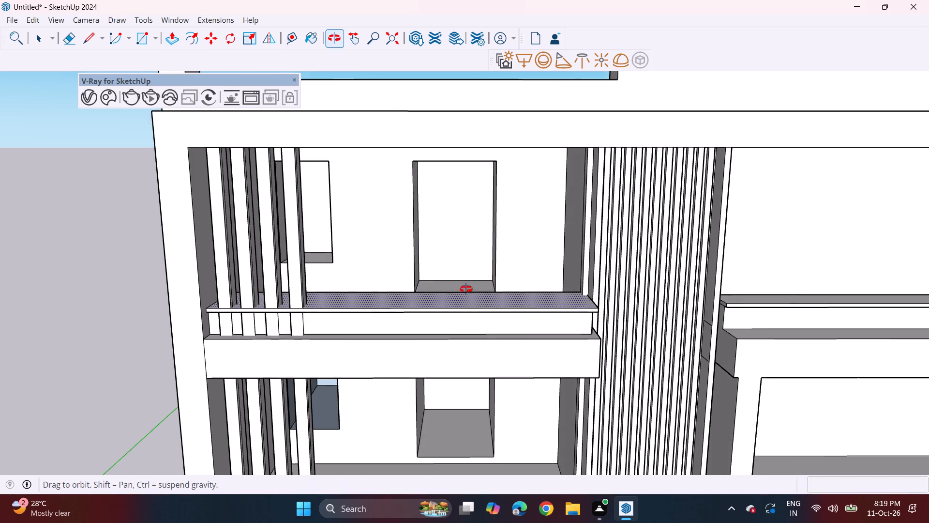
middle_click_drag(466, 289, 461, 226)
middle_click_drag(480, 338, 426, 46, "shift")
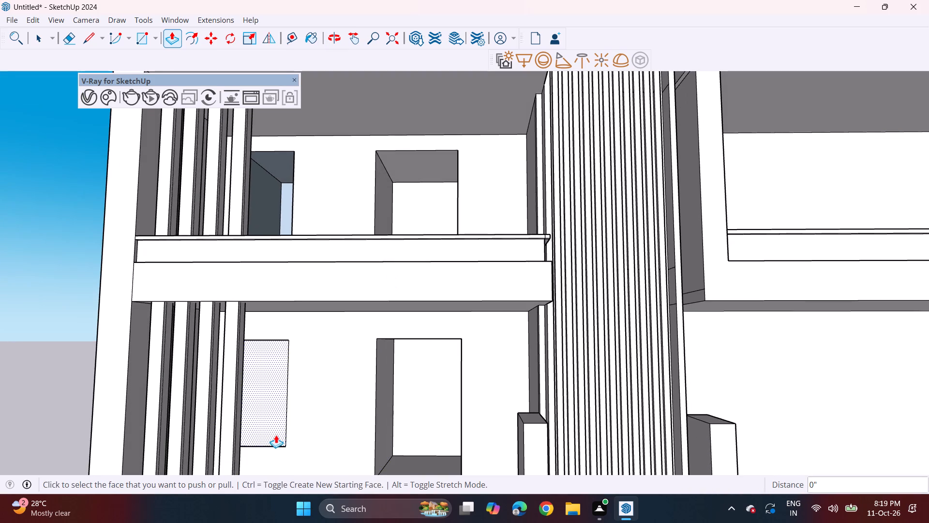
left_click(276, 435)
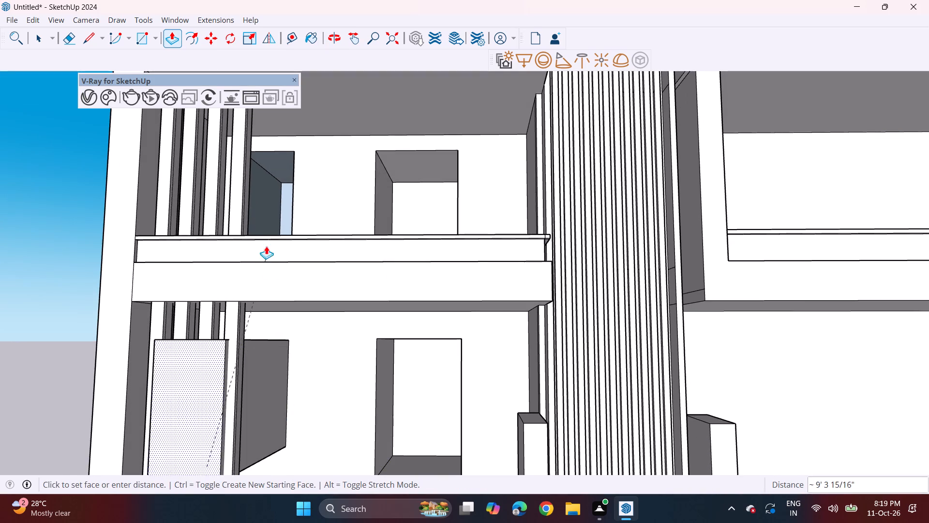
left_click(280, 211)
Draw a rectangle about 6' 2" by 9' 2" on the top right balcony's back wall, standing on the floor edge beside the finned tower.
scroll(320, 400, "down", 5)
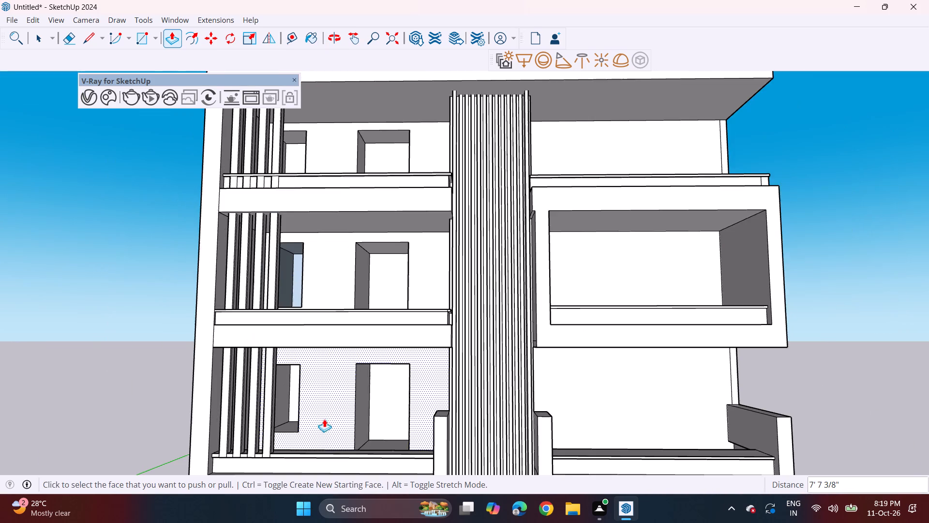
scroll(326, 420, "down", 1)
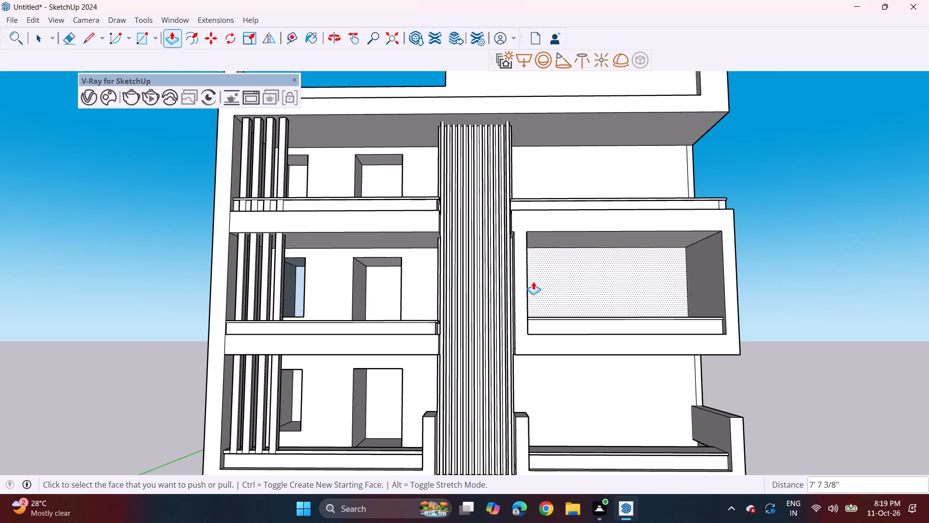
middle_click_drag(534, 281, 481, 308)
middle_click_drag(516, 277, 505, 334)
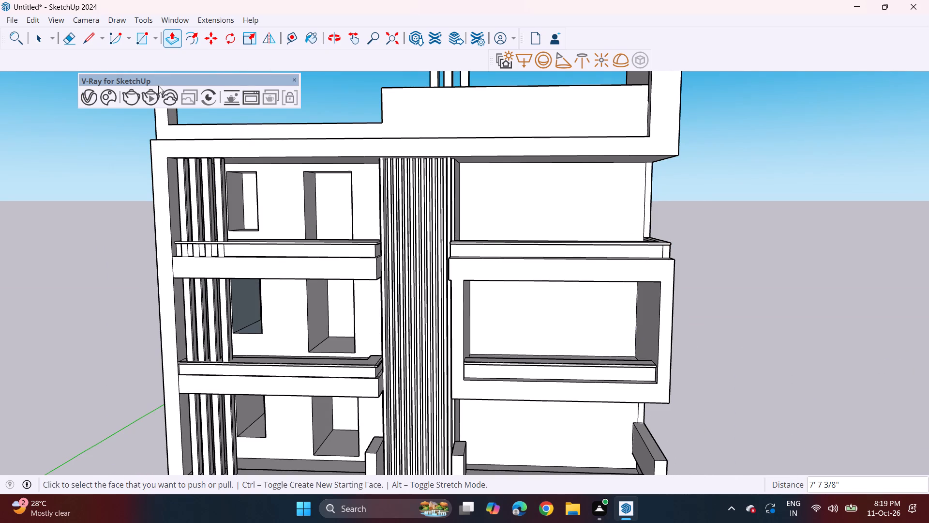
left_click(145, 38)
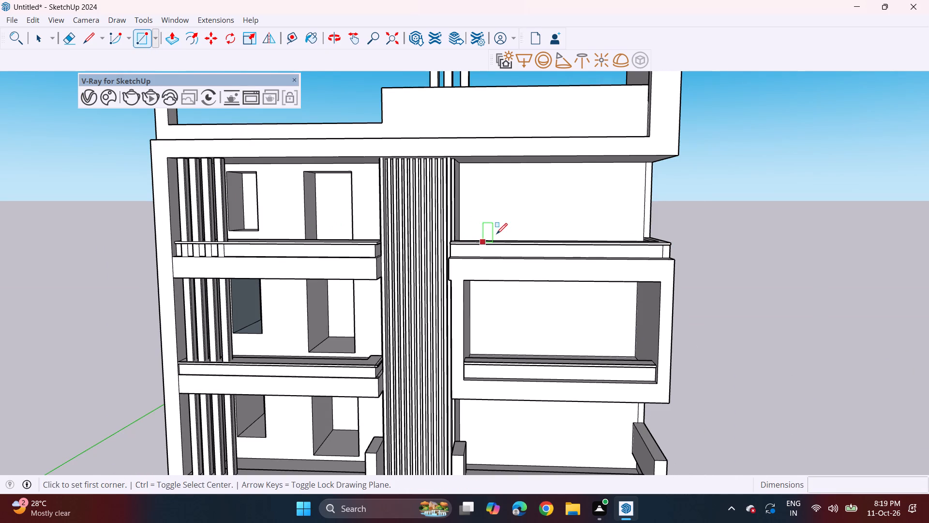
middle_click_drag(499, 233, 498, 258)
scroll(514, 251, "up", 3)
middle_click_drag(521, 255, 513, 285)
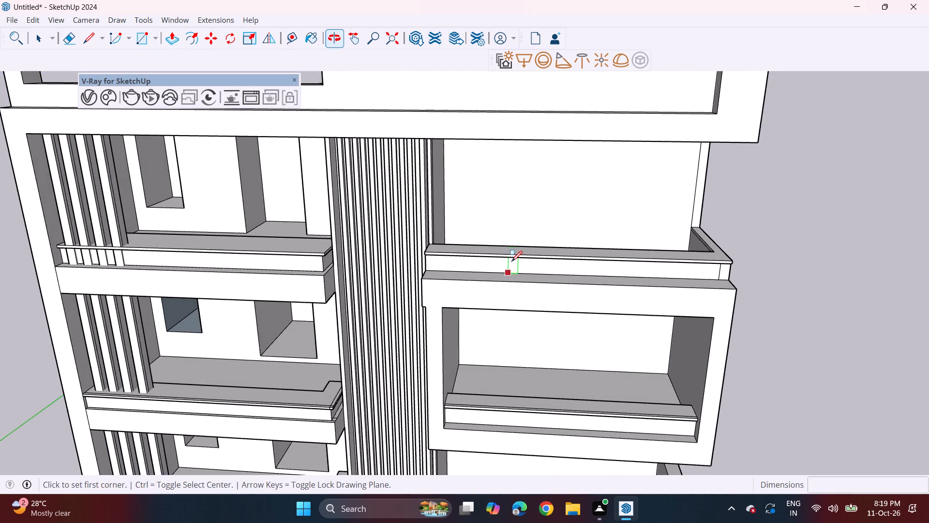
middle_click_drag(518, 263, 512, 297)
scroll(513, 250, "up", 2)
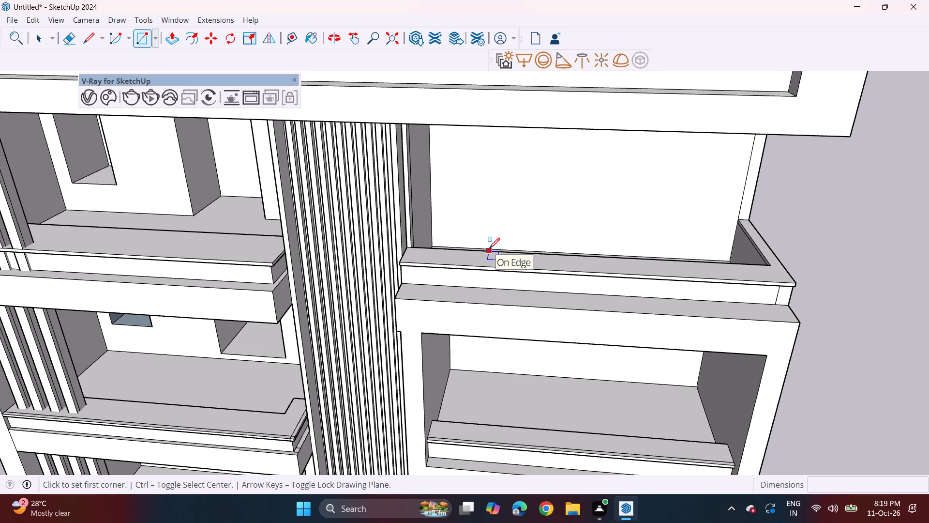
left_click(489, 248)
key("Escape")
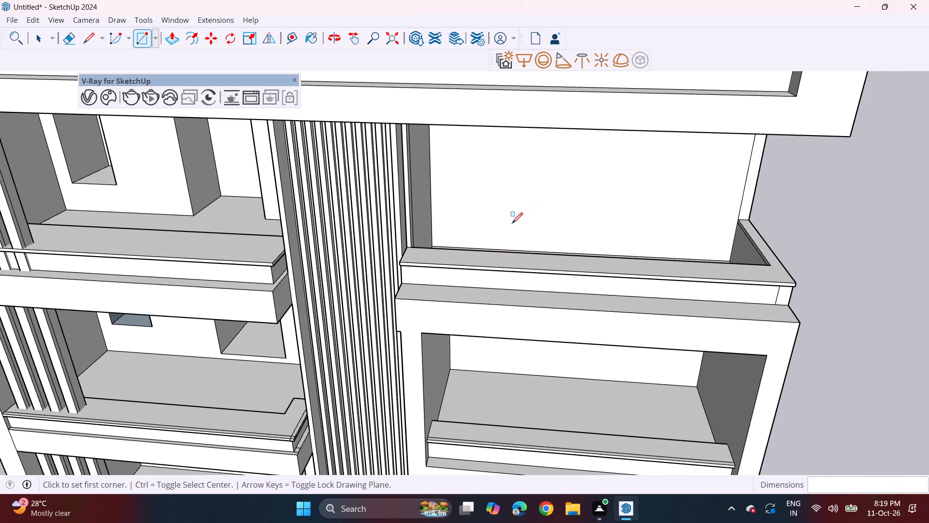
middle_click_drag(508, 236, 508, 277)
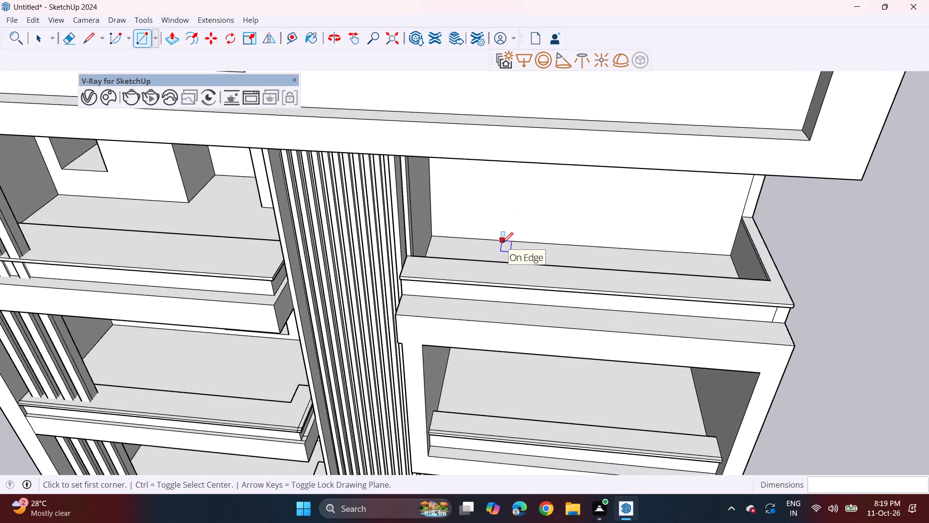
left_click(483, 241)
middle_click_drag(509, 216, 523, 106)
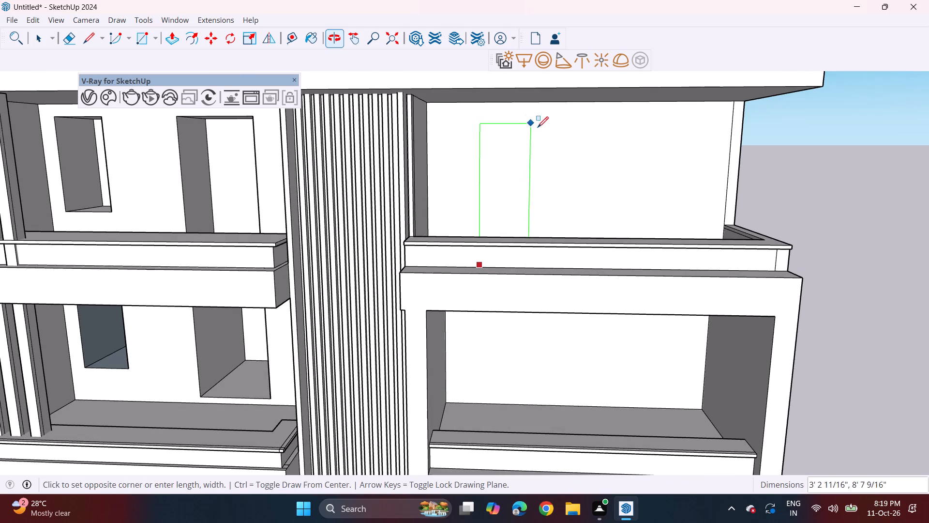
left_click(583, 118)
Draw a second rectangle about 4' 5" by 9' 1" on the top right balcony's back wall, near its outer end.
middle_click_drag(622, 153, 614, 165)
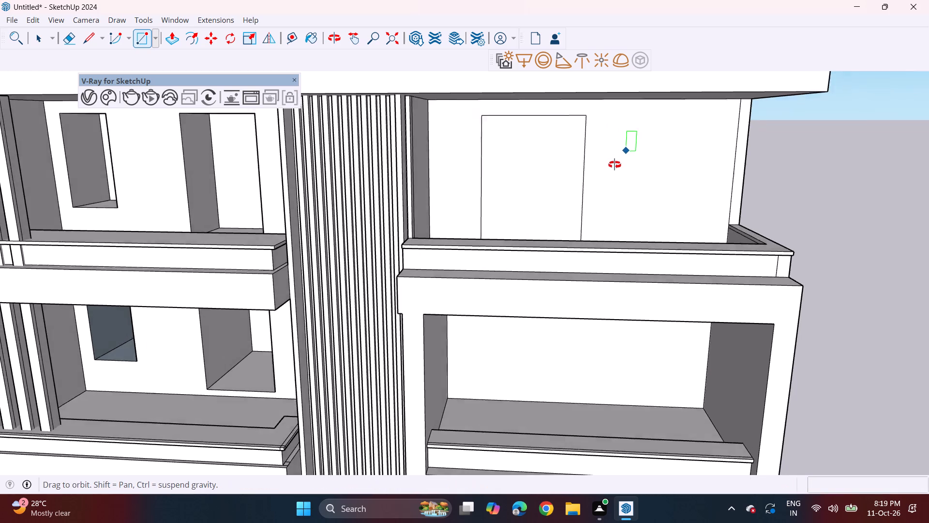
middle_click_drag(614, 165, 605, 239)
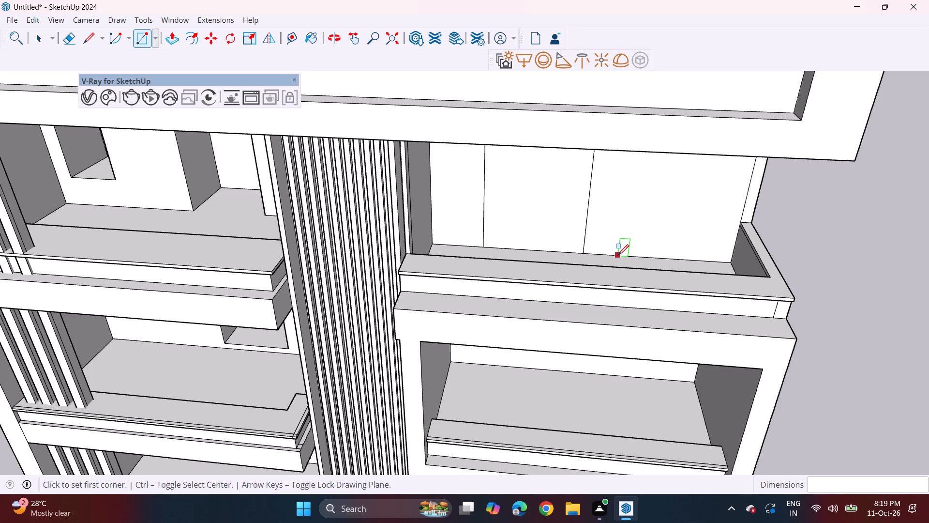
left_click(618, 255)
middle_click_drag(642, 210, 637, 124)
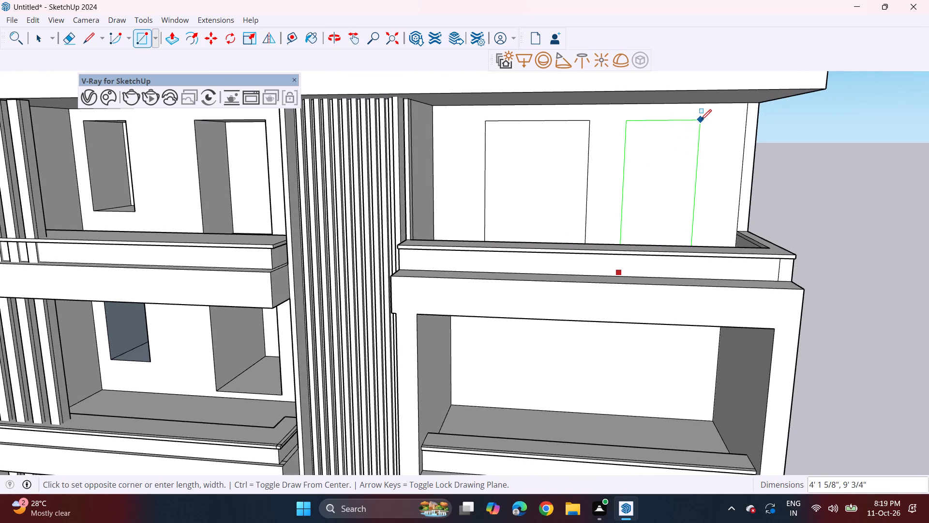
left_click(705, 120)
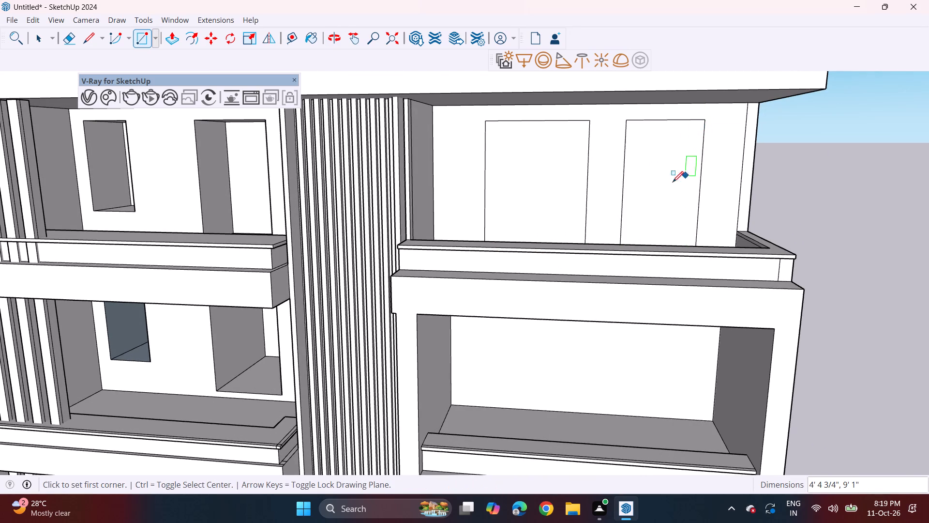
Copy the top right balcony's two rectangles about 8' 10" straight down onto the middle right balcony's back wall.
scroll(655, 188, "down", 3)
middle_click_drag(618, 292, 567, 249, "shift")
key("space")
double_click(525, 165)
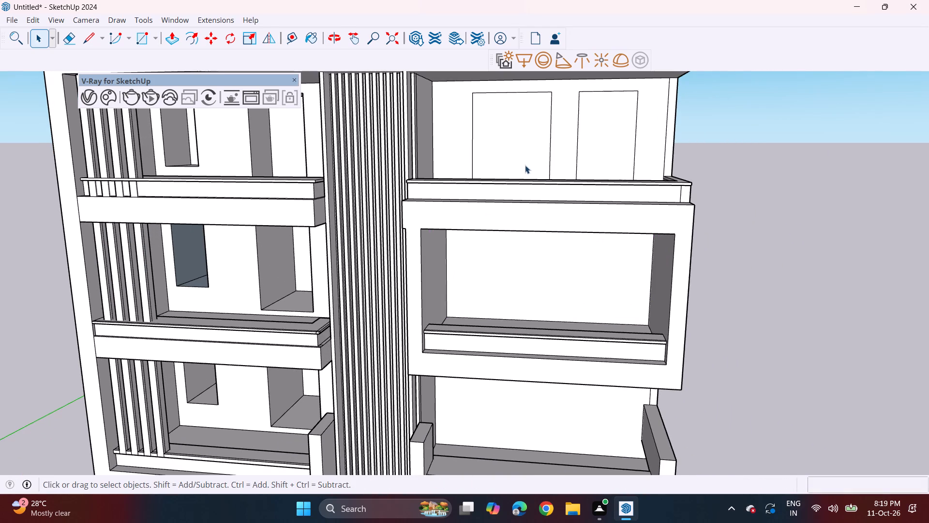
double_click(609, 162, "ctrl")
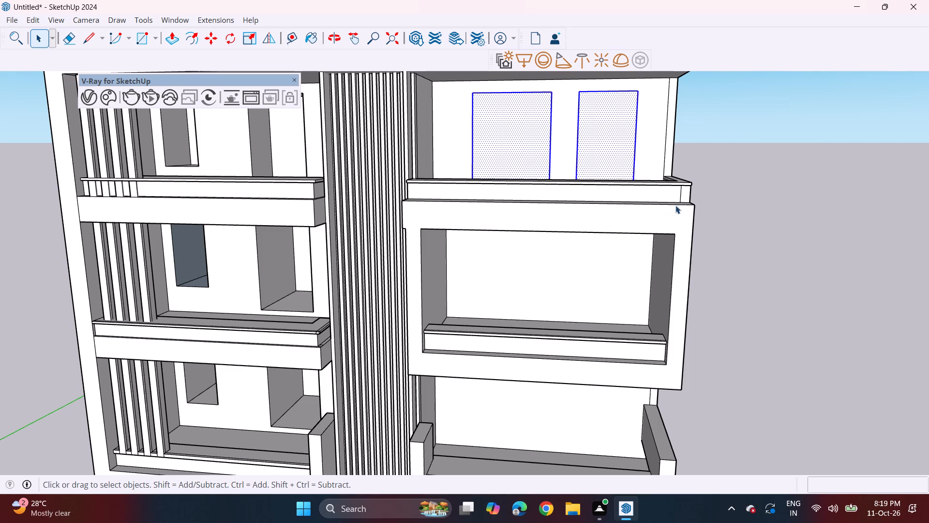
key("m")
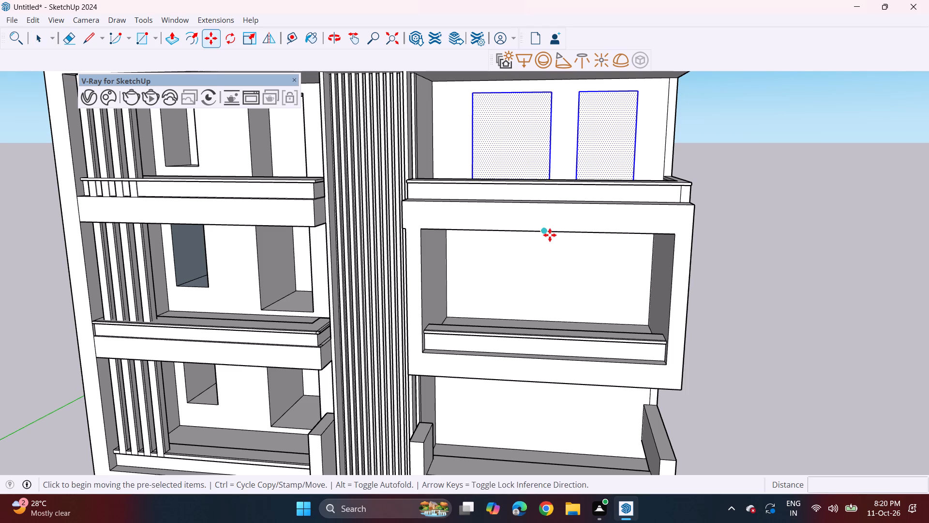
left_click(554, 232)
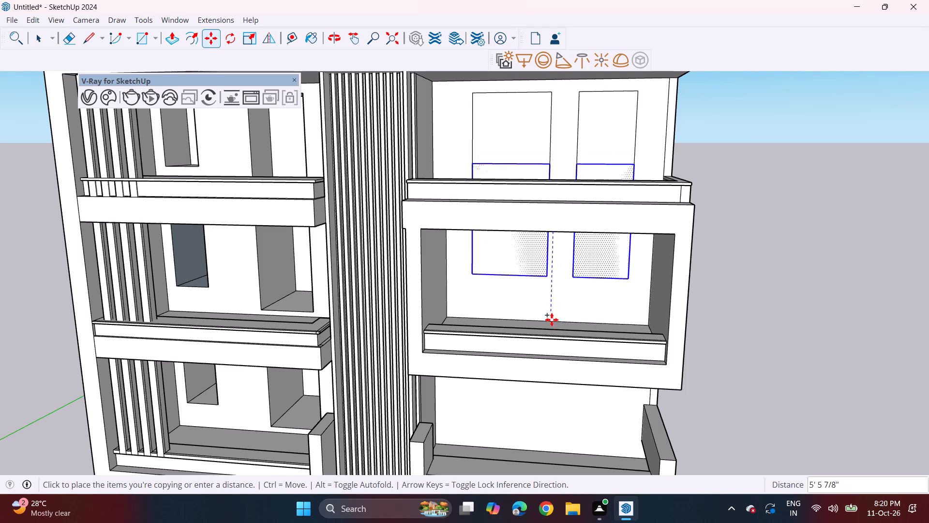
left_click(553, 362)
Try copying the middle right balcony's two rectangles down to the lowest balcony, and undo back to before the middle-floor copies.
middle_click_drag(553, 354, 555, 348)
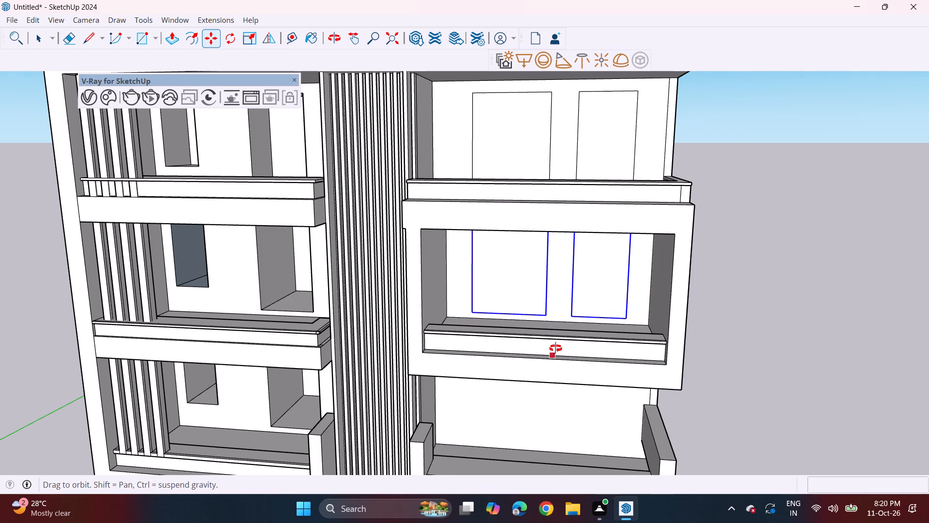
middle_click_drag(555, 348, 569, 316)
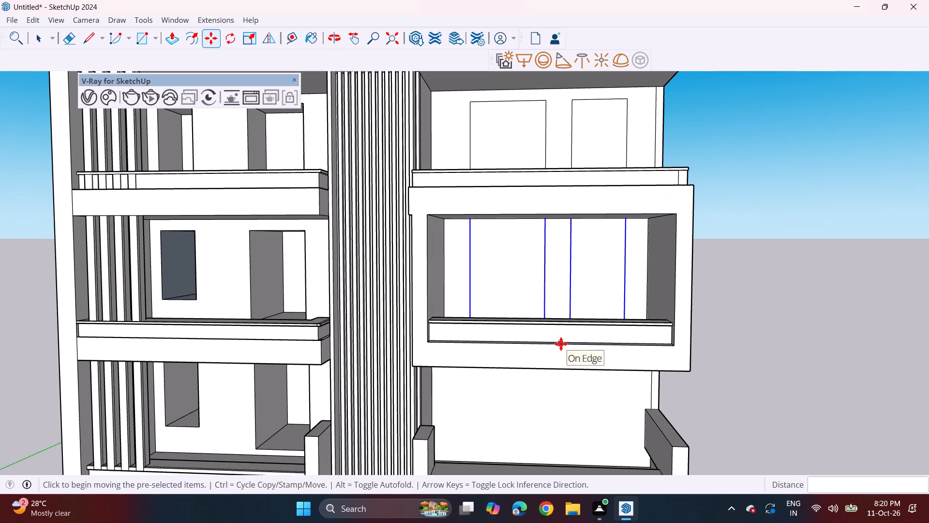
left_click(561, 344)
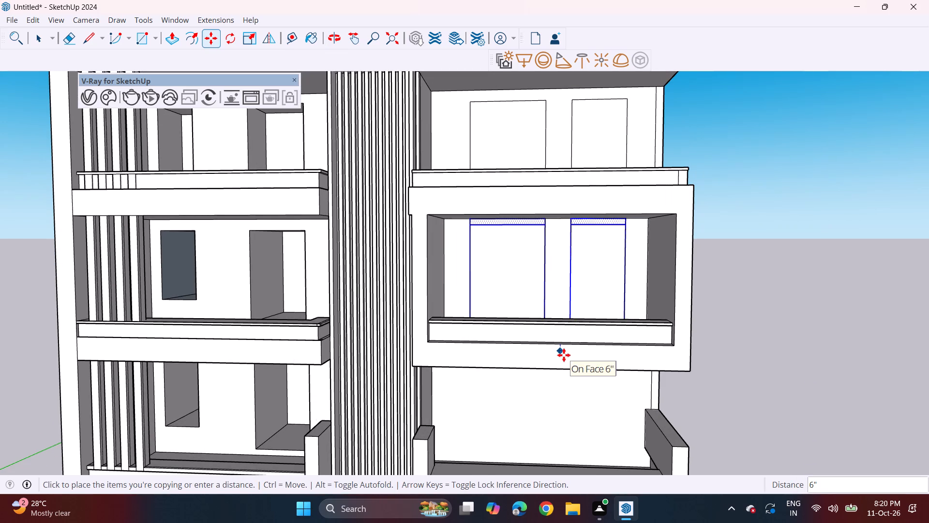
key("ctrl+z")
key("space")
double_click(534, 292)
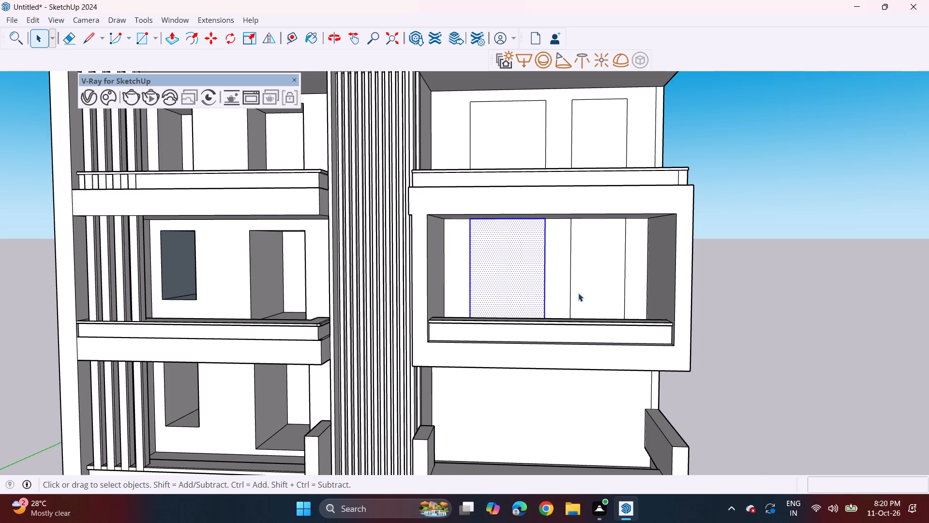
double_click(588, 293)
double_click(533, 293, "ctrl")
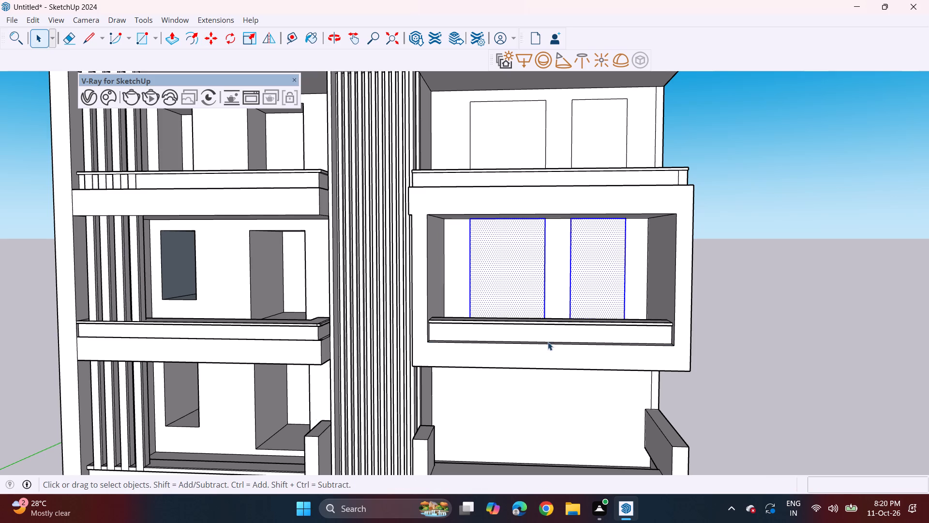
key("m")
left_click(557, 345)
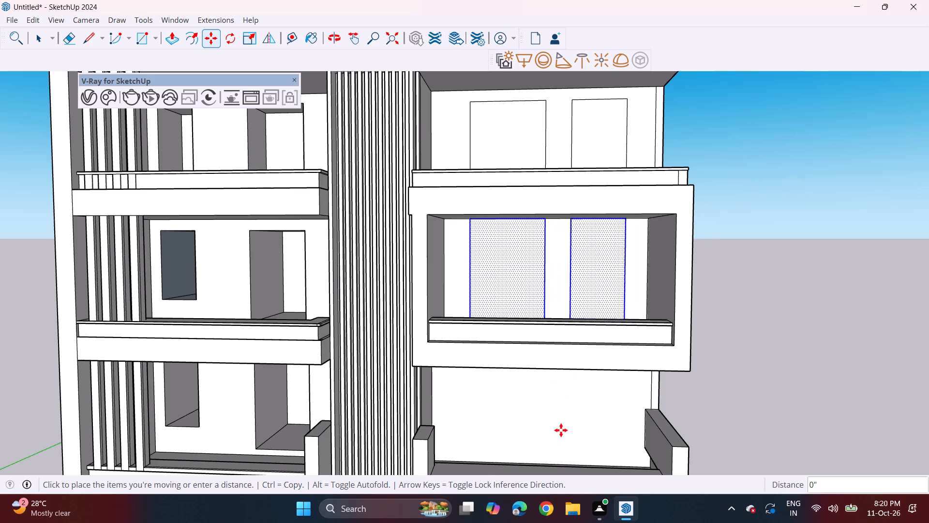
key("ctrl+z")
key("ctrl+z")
Copy the top right balcony's two rectangles 10' 6" straight down onto the middle right balcony's back wall.
key("space")
double_click(524, 153)
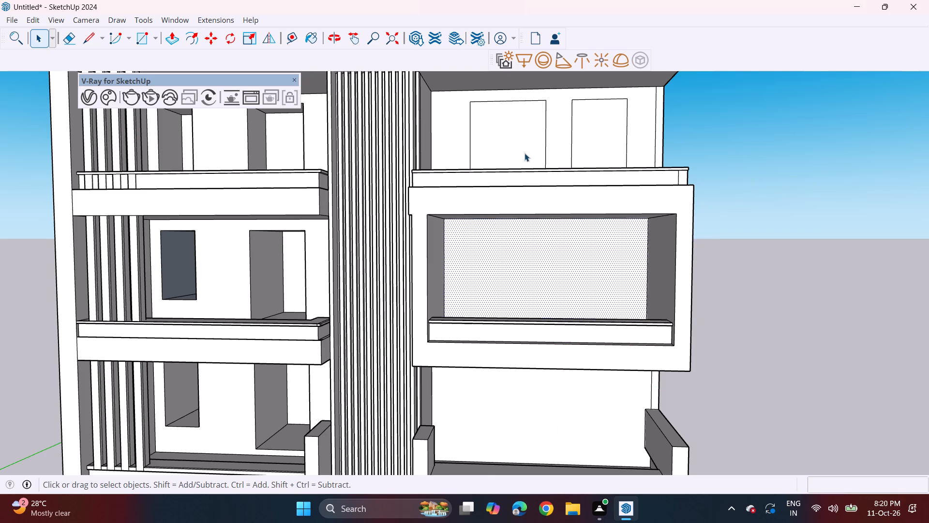
double_click(589, 132, "ctrl")
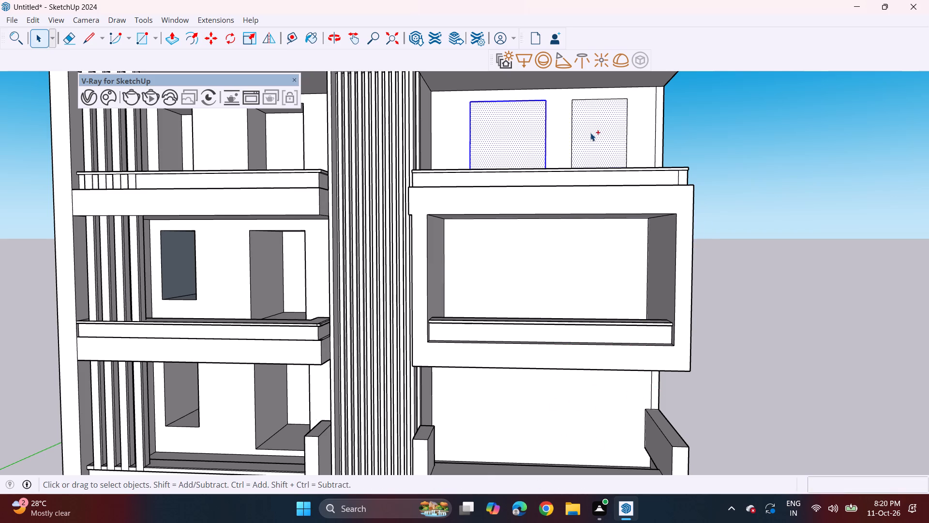
double_click(590, 133, "ctrl")
key("m")
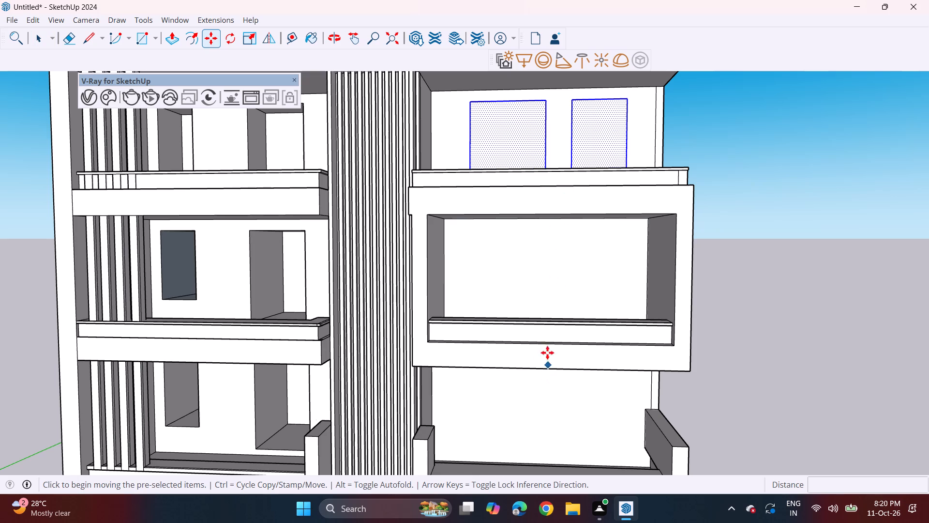
left_click(551, 216)
left_click(550, 371)
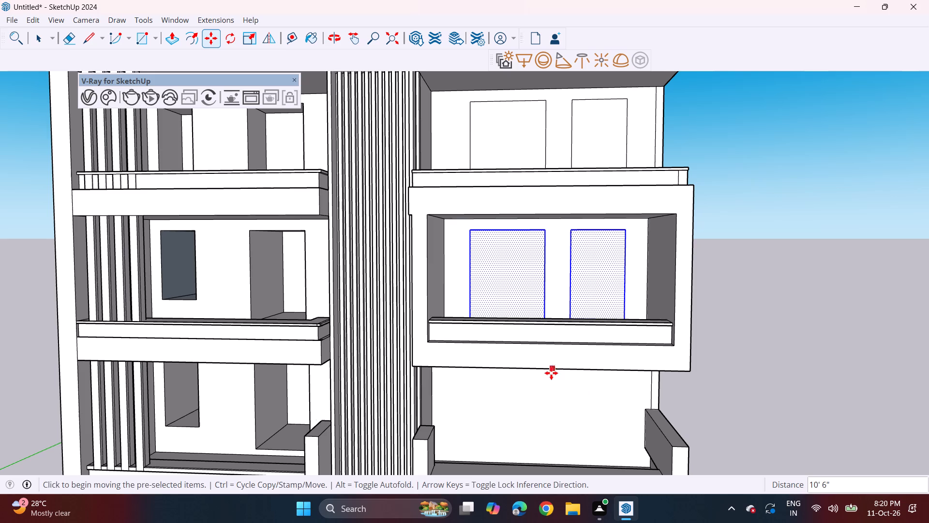
Copy the middle right balcony's two rectangles about 11' 8" straight down onto the lowest right balcony's back wall.
left_click(551, 373)
middle_click_drag(559, 423, 544, 309, "shift")
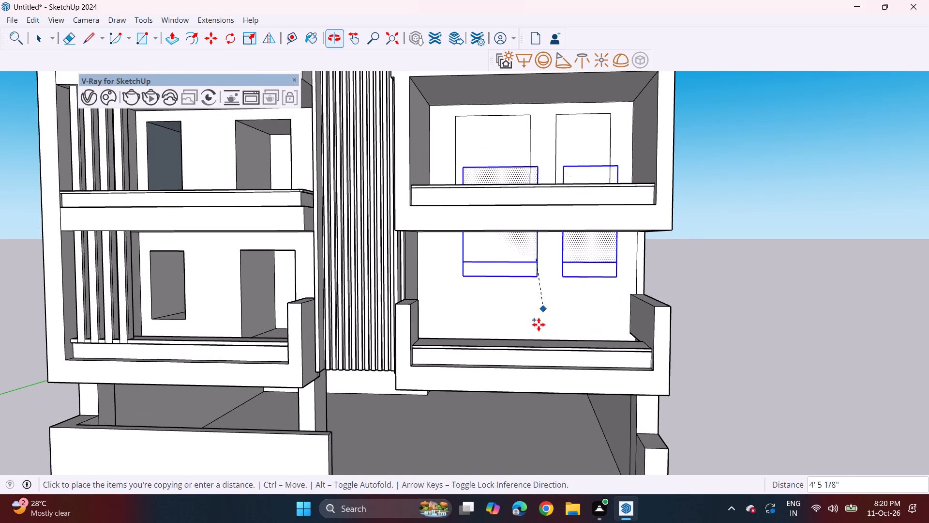
left_click(535, 398)
middle_click_drag(548, 311, 514, 351)
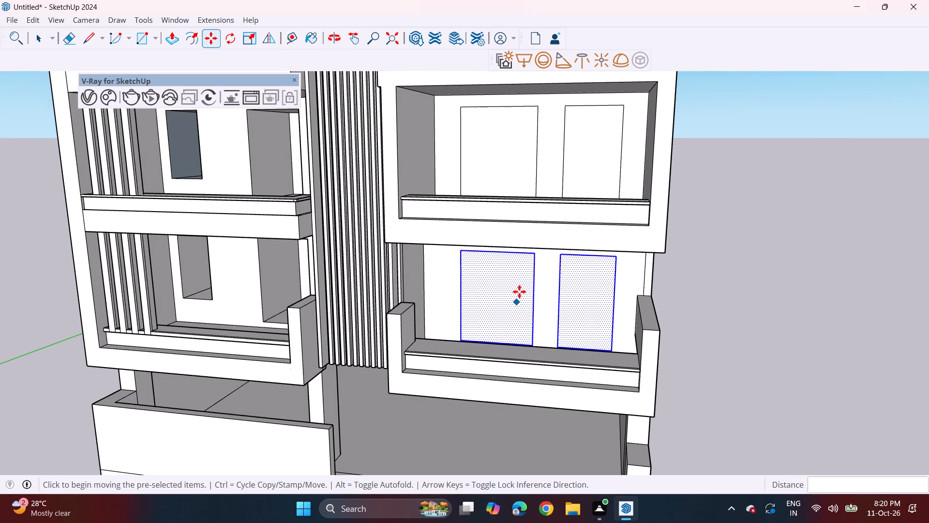
Push the wider rectangle on the top right balcony's back wall inward in successive pushes, the first about 10' 7" deep.
key("space")
key("p")
middle_click_drag(517, 207, 485, 414, "shift")
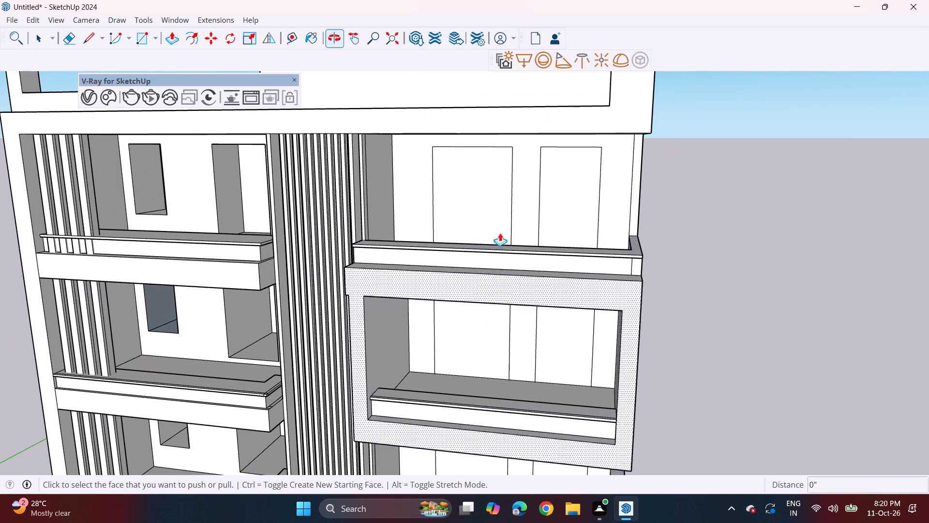
left_click(482, 222)
left_click(500, 198)
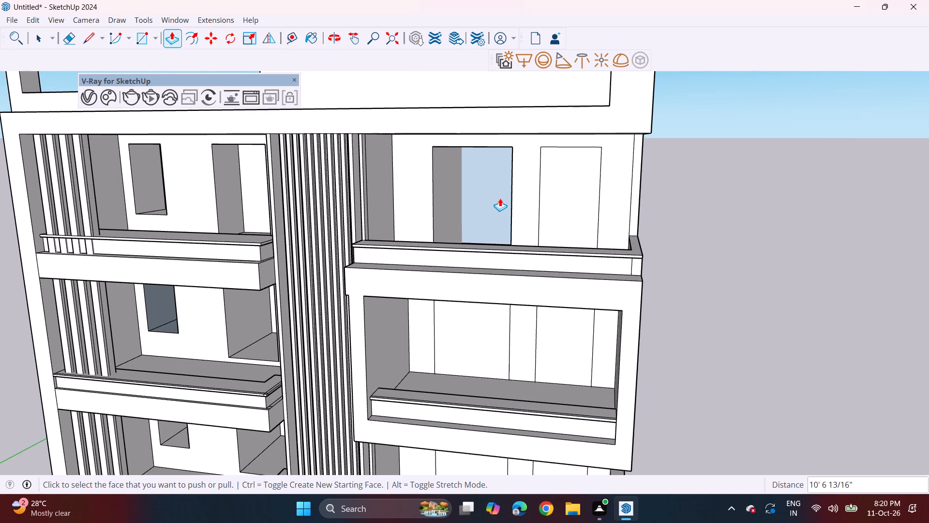
left_click(494, 204)
left_click(499, 192)
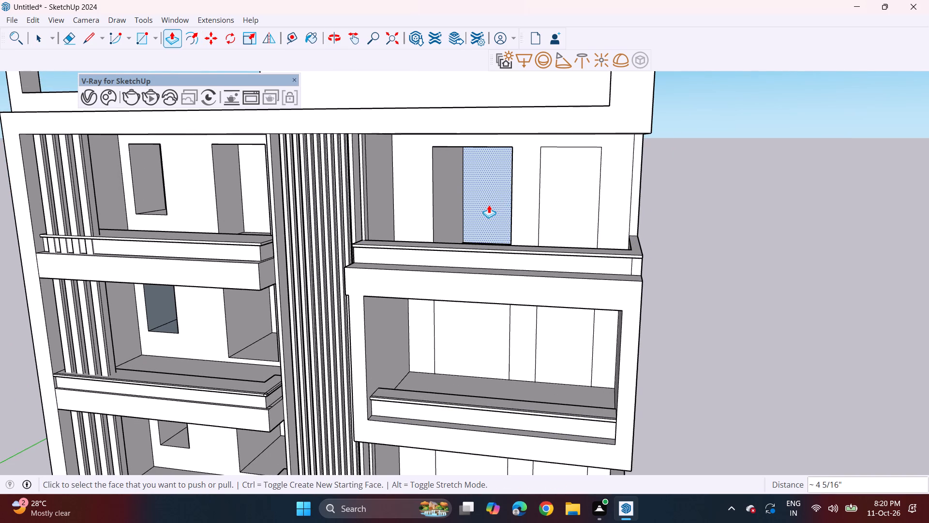
left_click(487, 205)
left_click(494, 197)
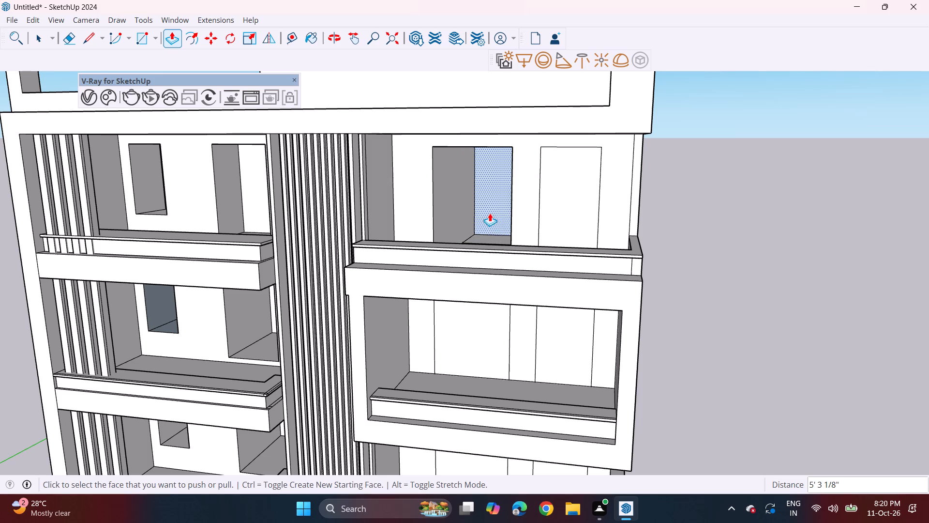
left_click(490, 213)
left_click(497, 208)
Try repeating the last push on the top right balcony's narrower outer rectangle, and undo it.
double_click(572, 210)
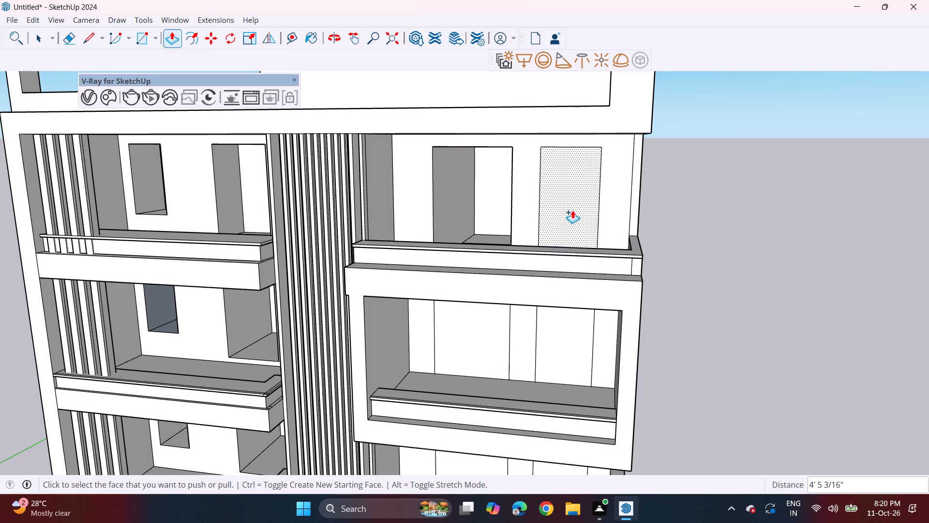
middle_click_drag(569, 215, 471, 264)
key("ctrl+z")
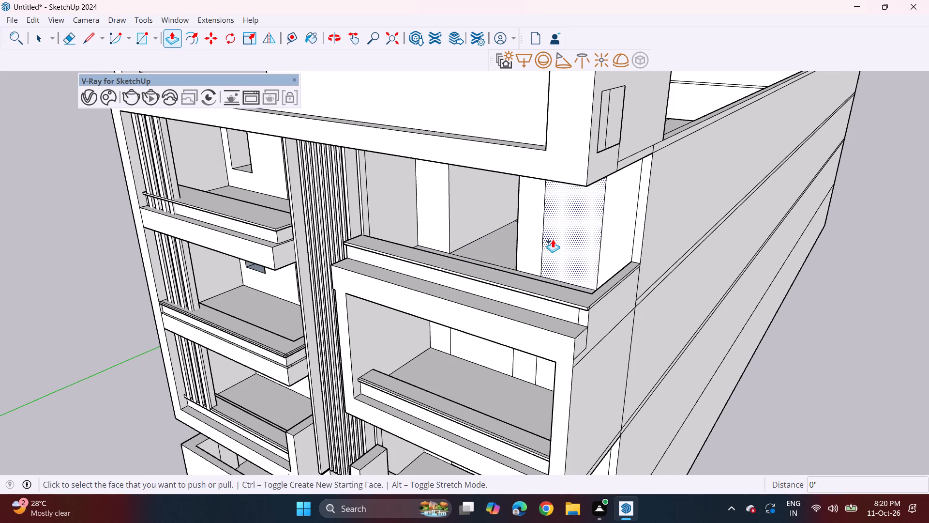
Push the narrower outer rectangle on the top right balcony's back wall about 7' inward.
left_click(553, 239)
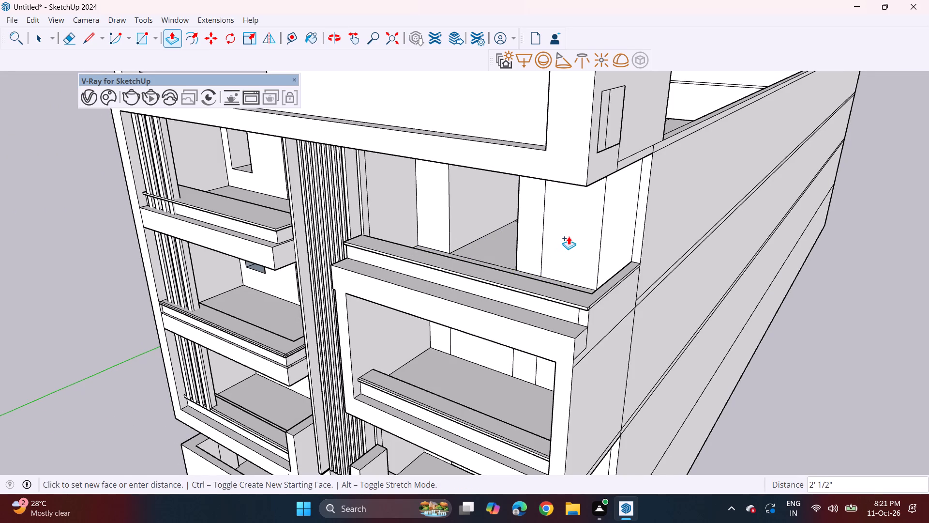
left_click(588, 204)
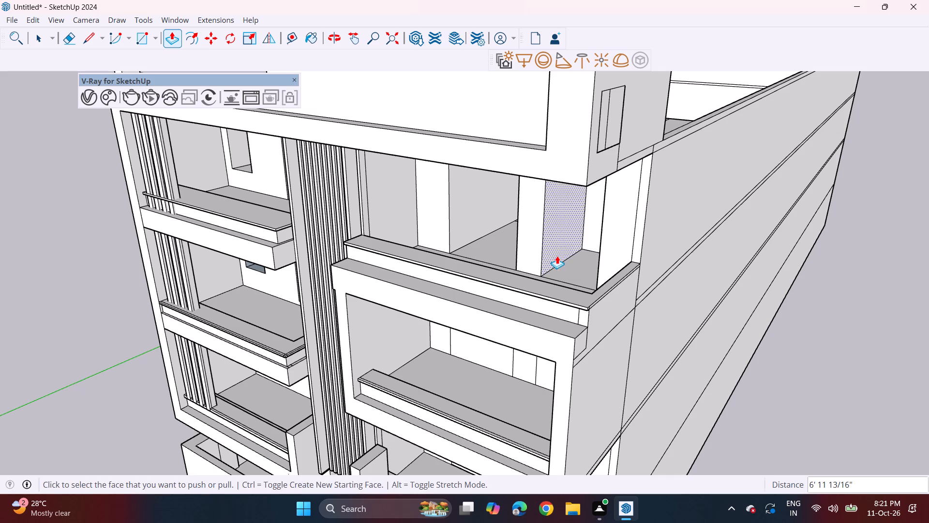
Repeat the same inward push on both rectangles of the middle and lowest right balconies' back walls.
middle_click_drag(557, 255, 613, 186)
double_click(580, 296)
double_click(504, 320)
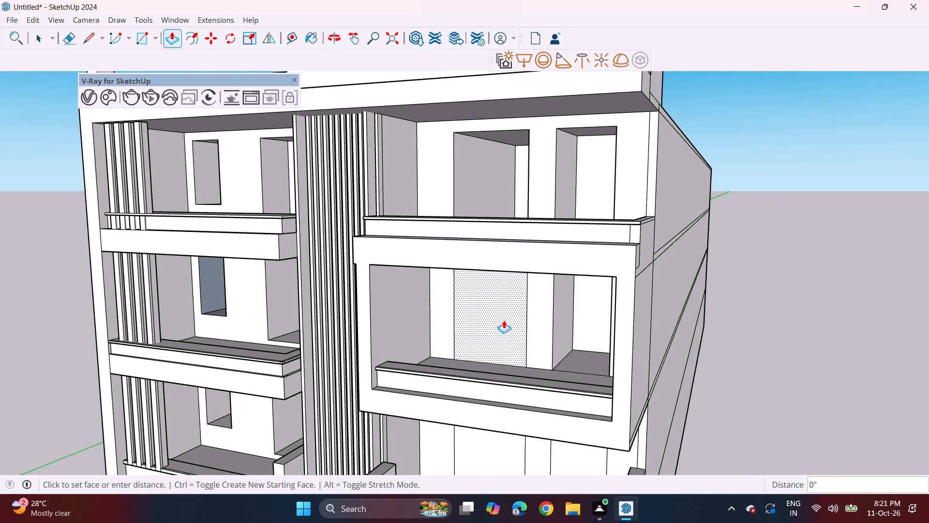
middle_click_drag(505, 328, 485, 164, "shift")
double_click(478, 235)
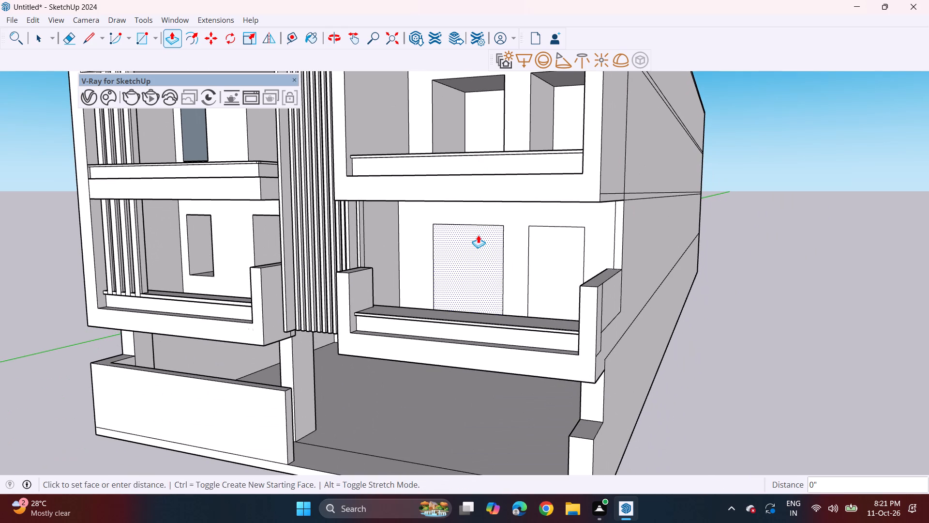
double_click(554, 255)
Examine the window and door openings across all floors of the front facade.
middle_click_drag(479, 277, 547, 268)
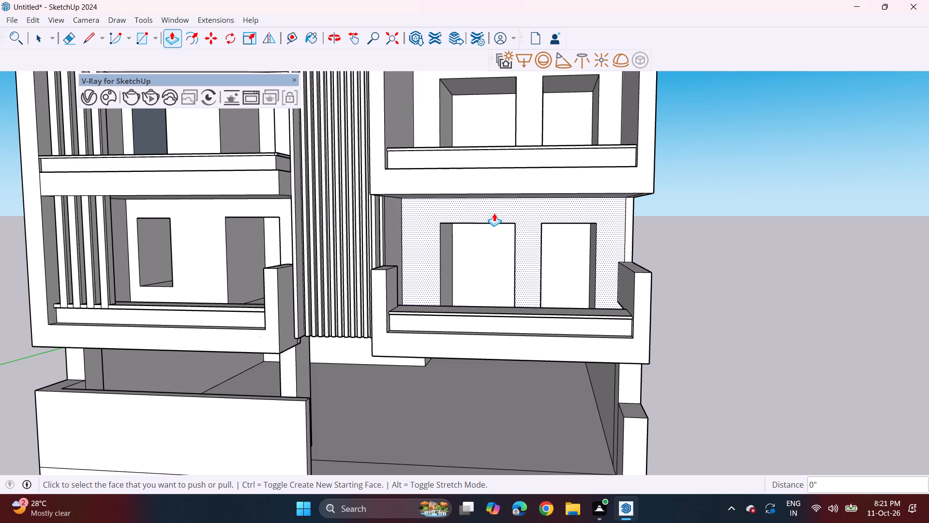
scroll(498, 222, "down", 3)
middle_click_drag(422, 274, 447, 355)
middle_click_drag(429, 348, 473, 319)
scroll(466, 313, "down", 2)
middle_click_drag(495, 312, 461, 327)
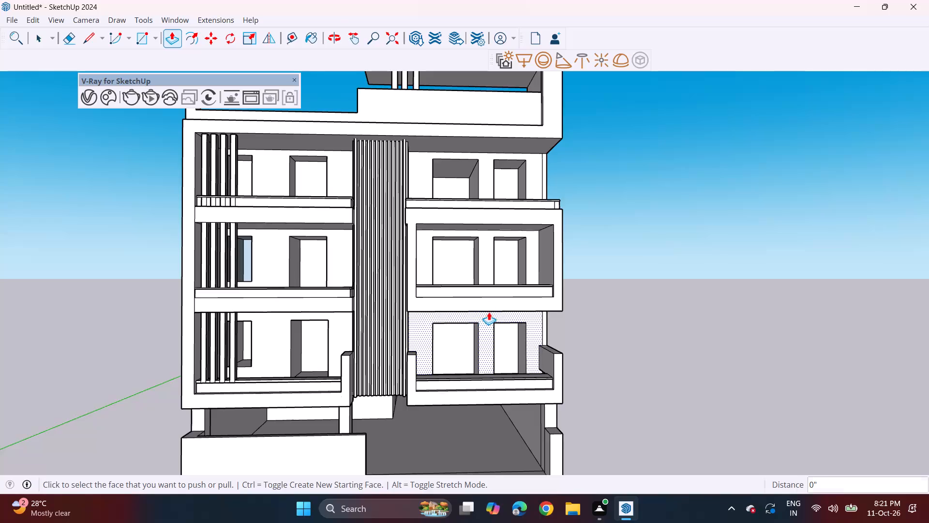
middle_click_drag(489, 312, 524, 291)
middle_click_drag(509, 293, 494, 287)
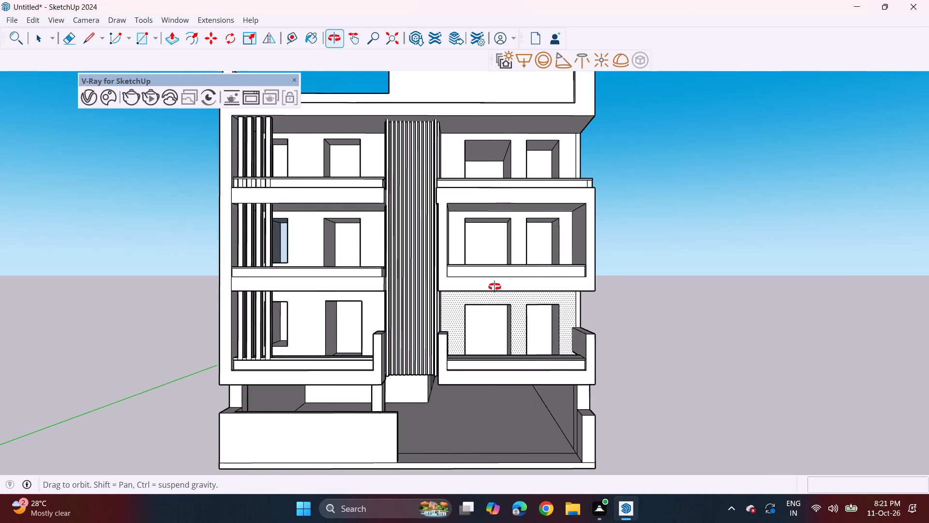
middle_click_drag(494, 287, 496, 283)
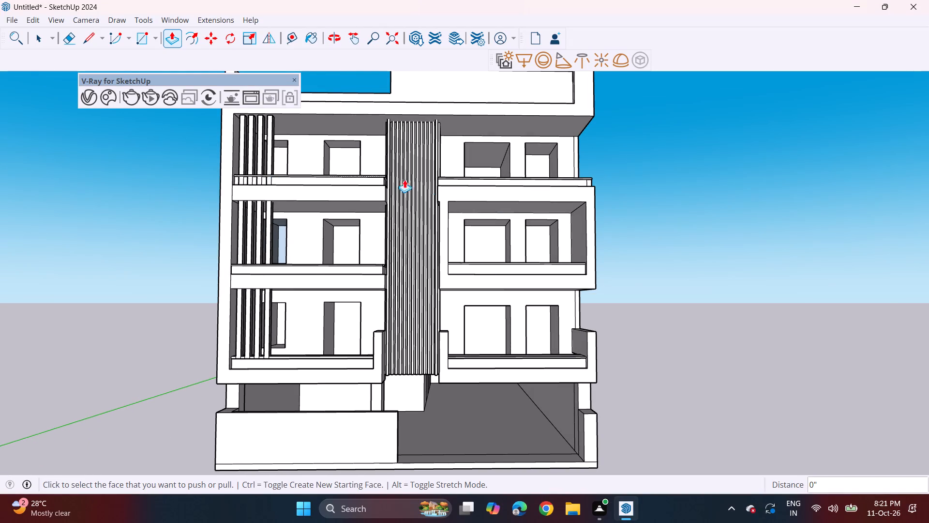
Start importing a file into the model and browse to the Downloads folder.
left_click(15, 15)
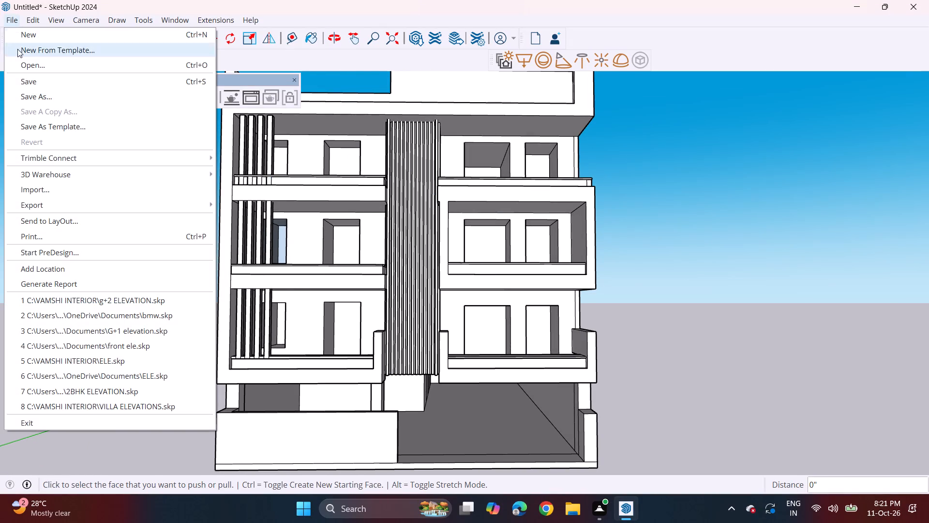
left_click(53, 192)
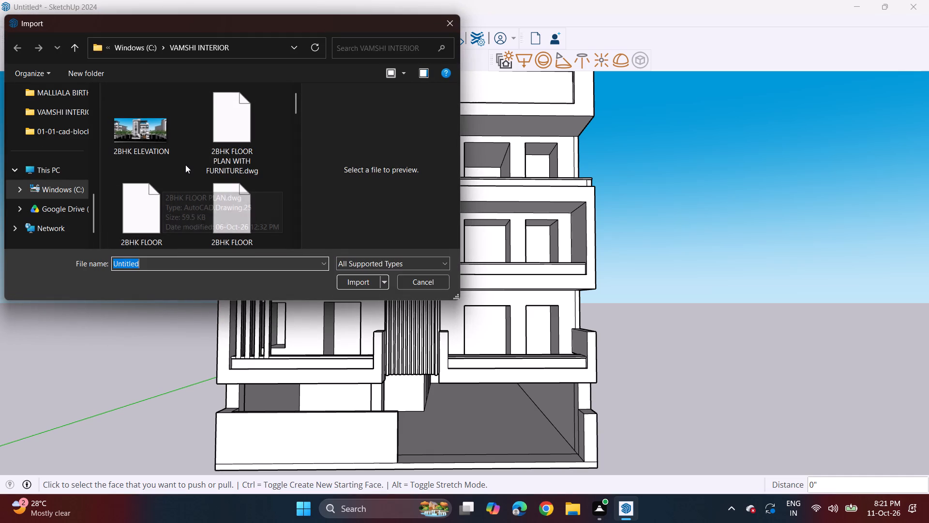
scroll(185, 165, "down", 6)
scroll(73, 130, "up", 2)
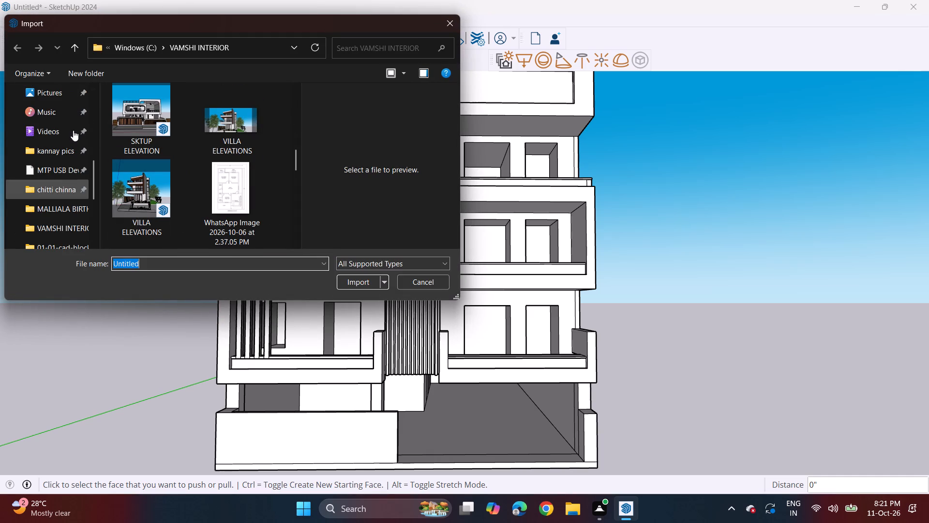
scroll(73, 133, "up", 4)
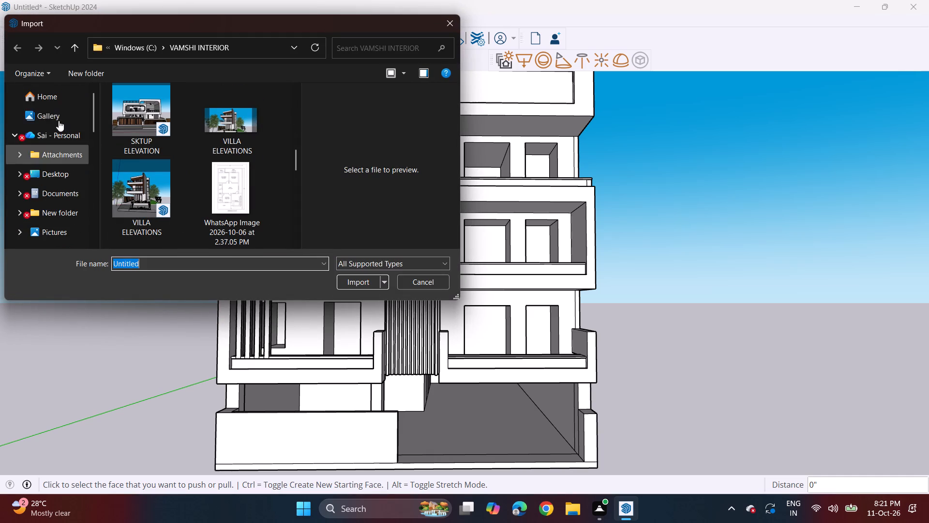
scroll(65, 161, "down", 4)
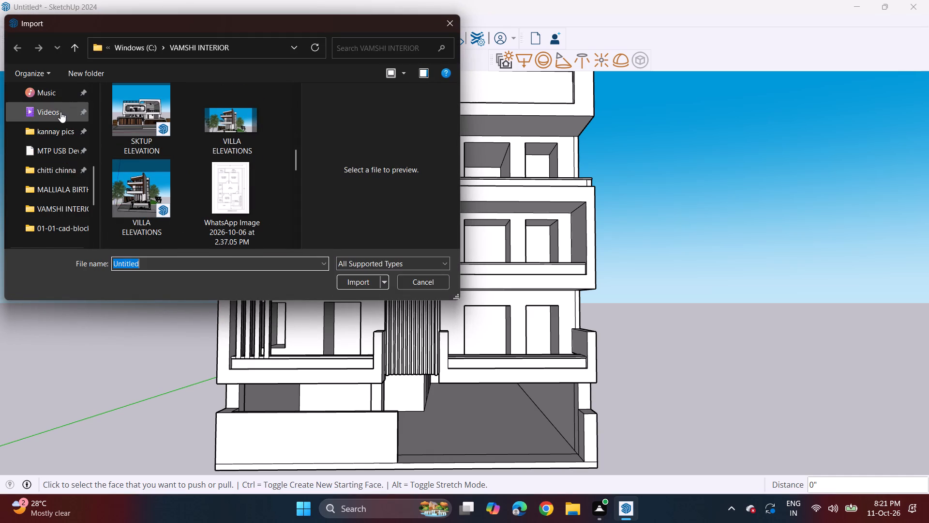
scroll(60, 113, "up", 1)
left_click(63, 115)
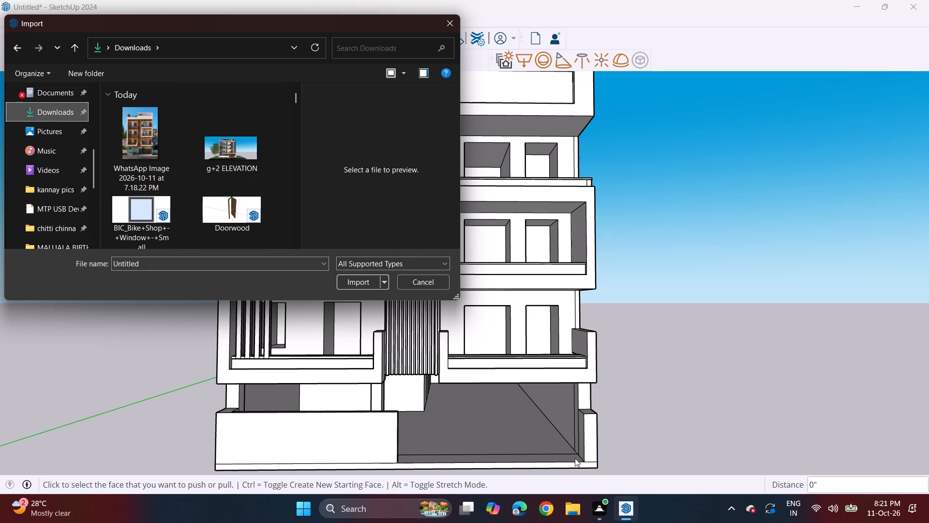
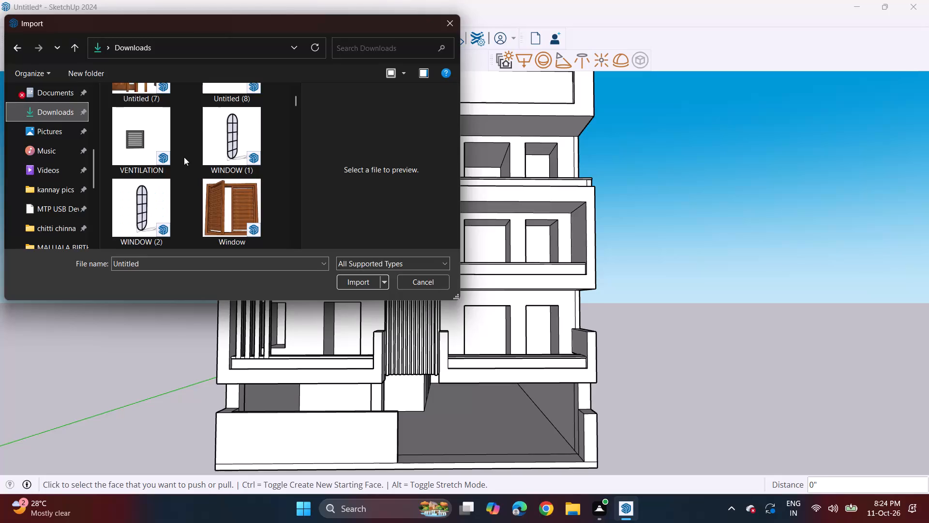
Find the three-panel black window file Component_21 in Downloads and import it into the model.
scroll(184, 157, "down", 4)
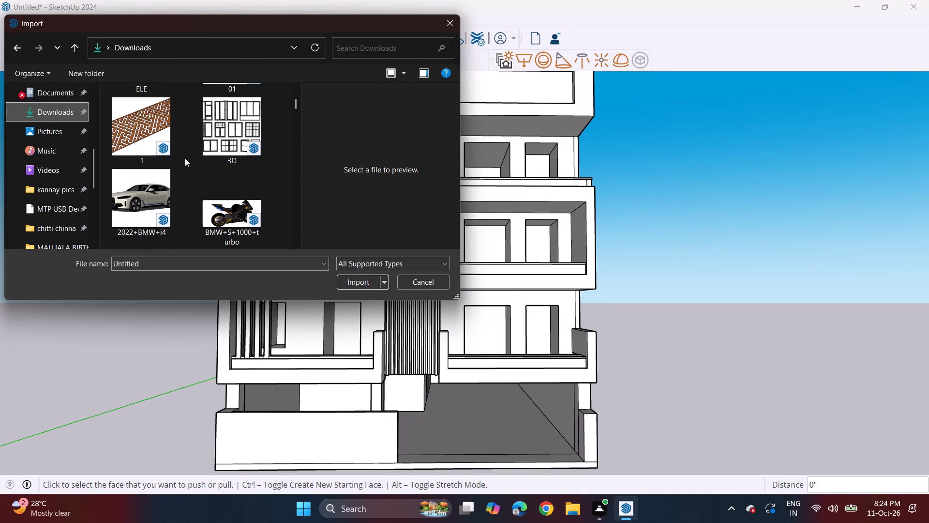
scroll(227, 138, "down", 4)
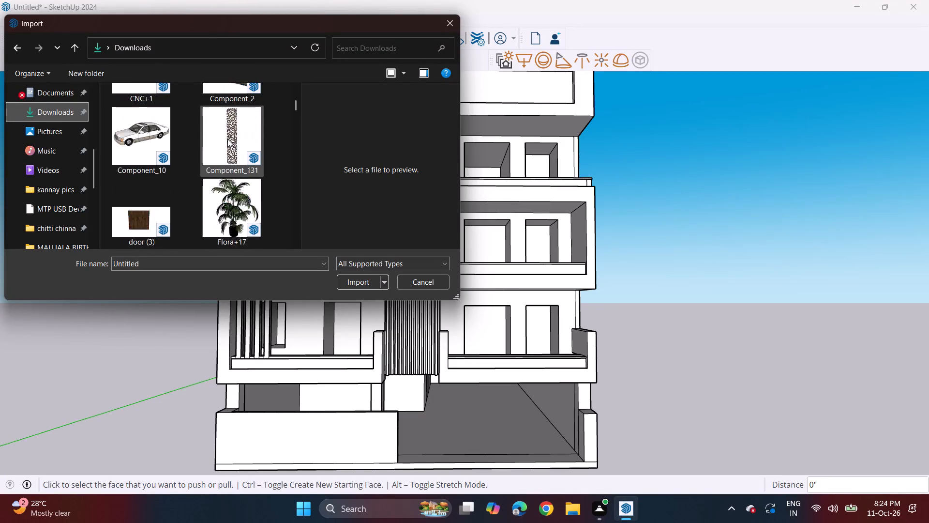
scroll(227, 139, "down", 3)
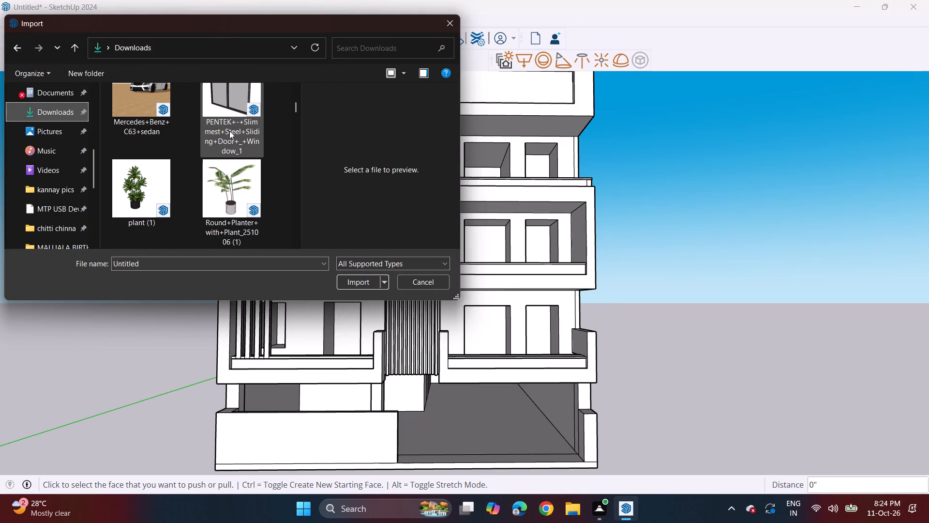
scroll(229, 131, "down", 7)
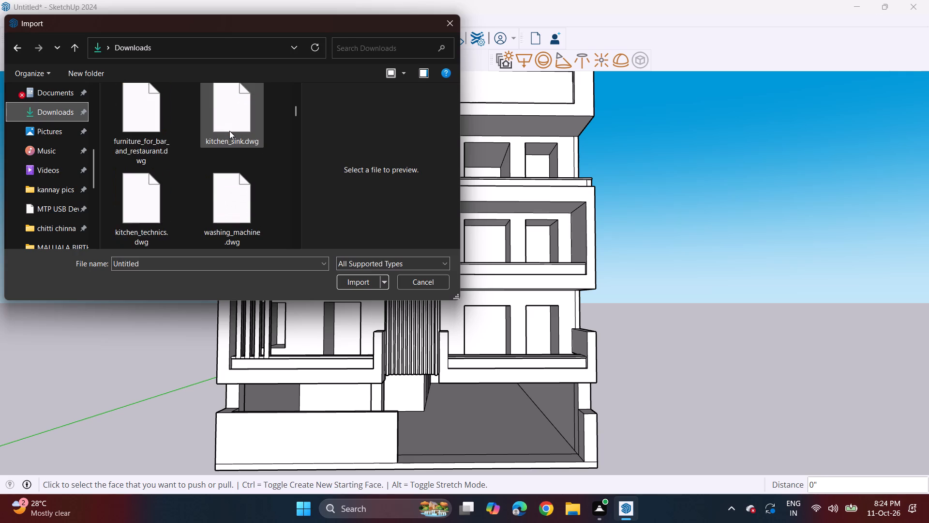
scroll(229, 131, "down", 12)
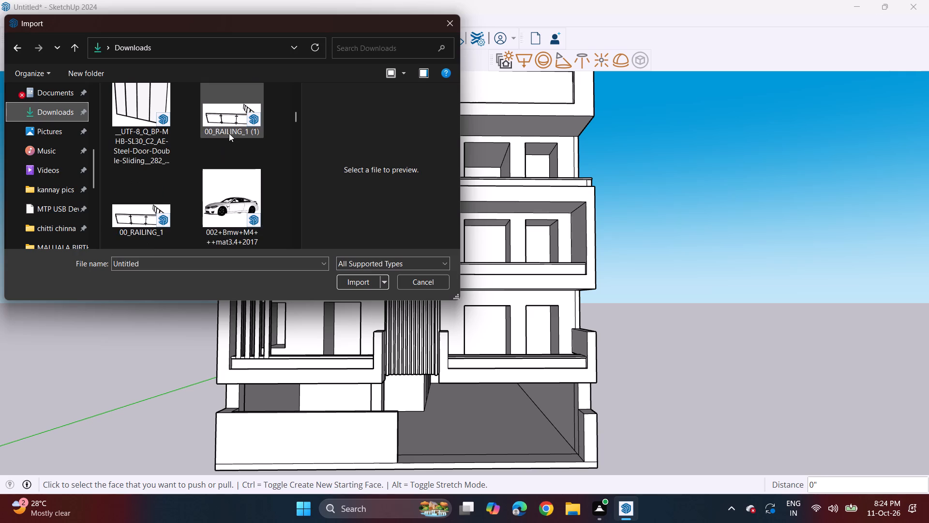
scroll(229, 133, "down", 3)
scroll(191, 100, "down", 2)
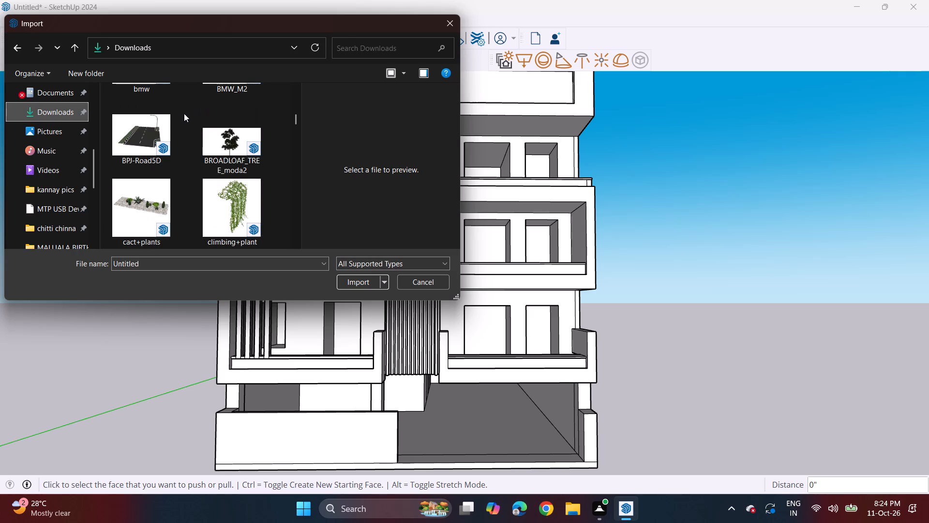
scroll(175, 134, "down", 5)
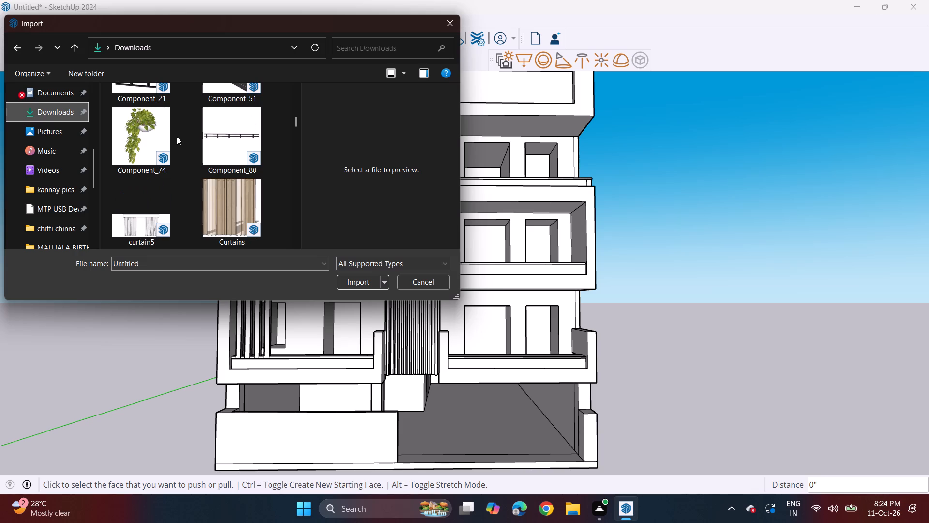
scroll(177, 137, "up", 2)
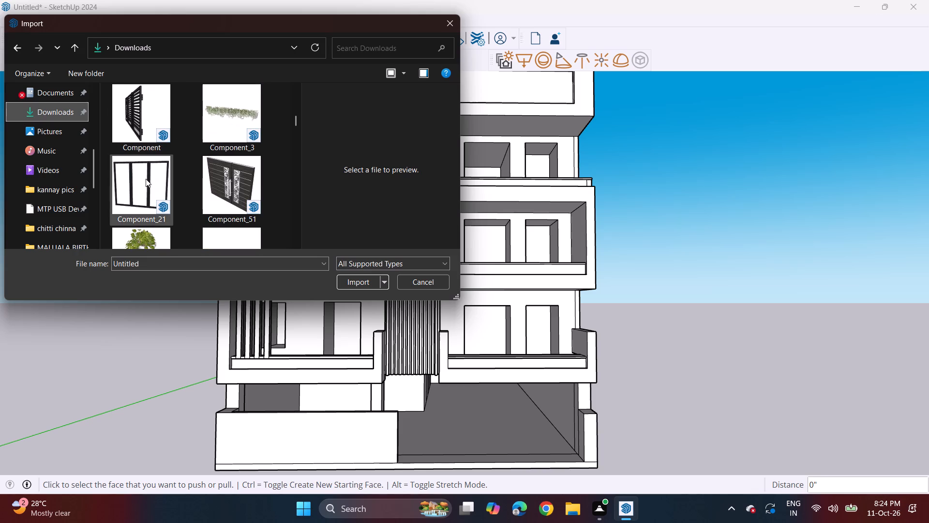
left_click(143, 185)
left_click(357, 286)
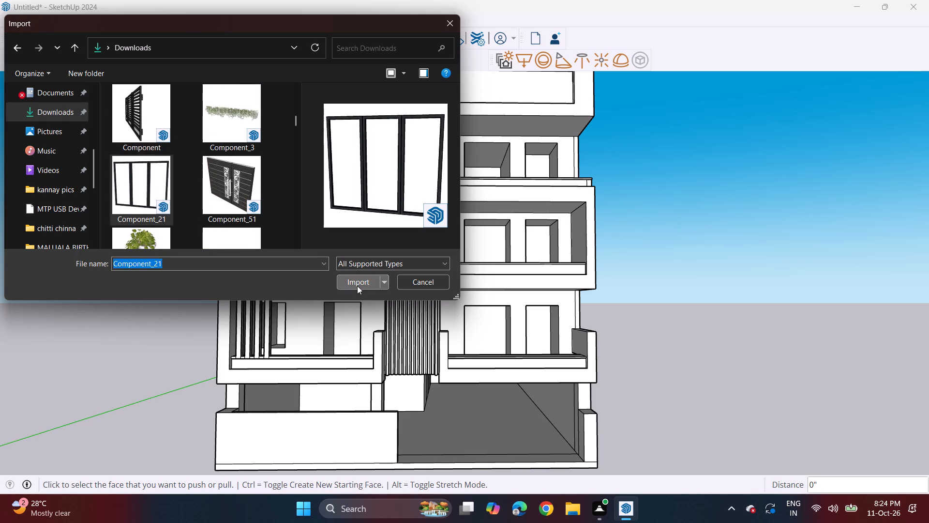
Place the three-panel window component at the front of the lowest left balcony, beside the vertical fins.
scroll(274, 340, "up", 3)
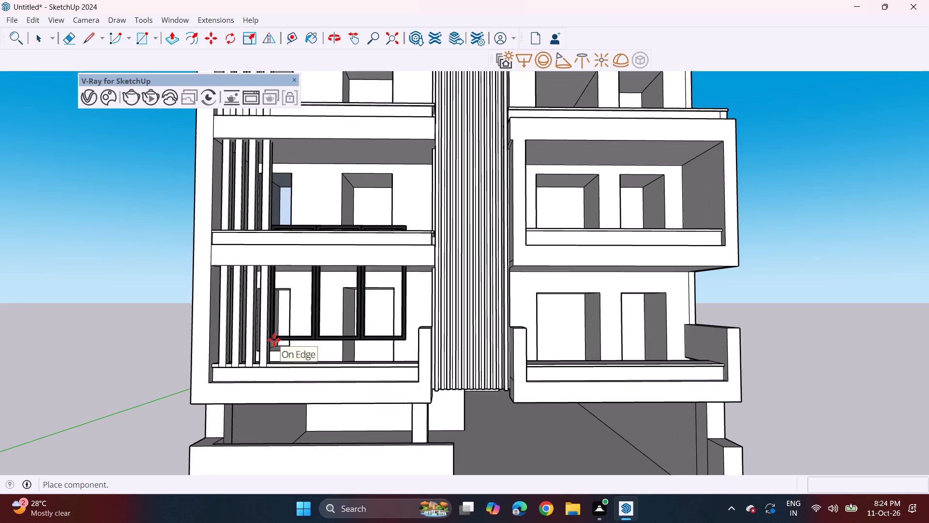
scroll(277, 338, "up", 3)
middle_click_drag(277, 338, 262, 355)
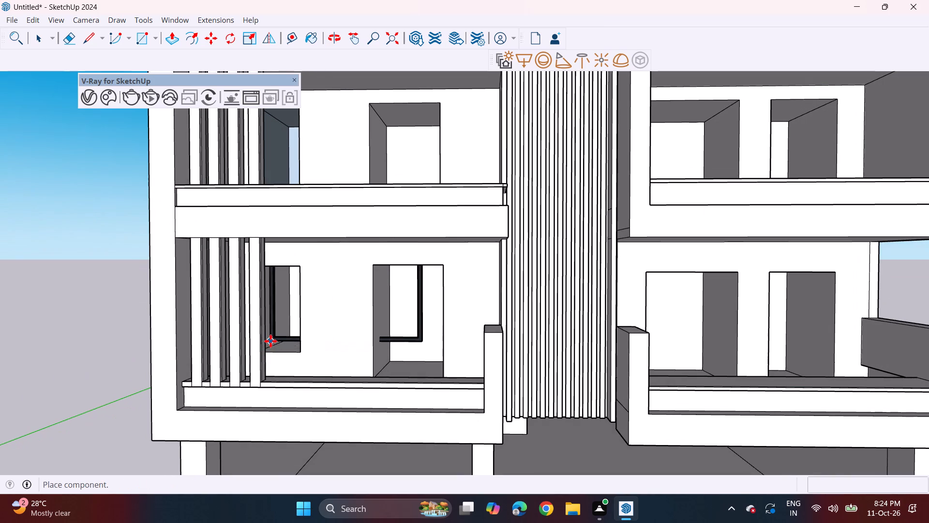
middle_click(270, 341)
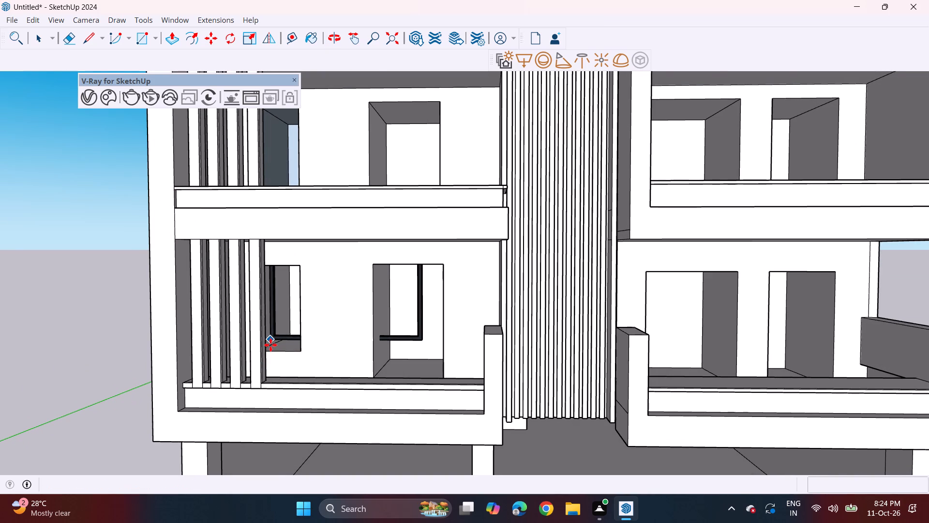
scroll(270, 345, "up", 10)
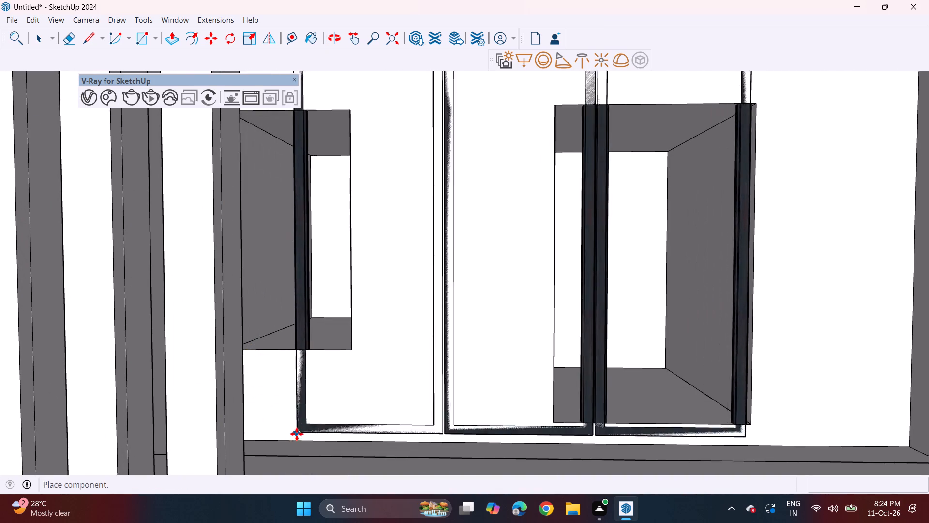
scroll(300, 418, "down", 11)
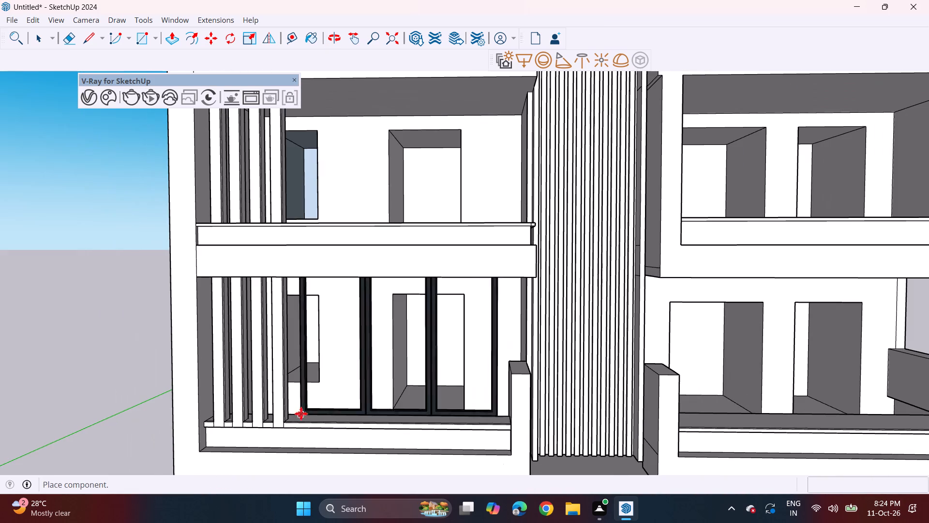
left_click(300, 451)
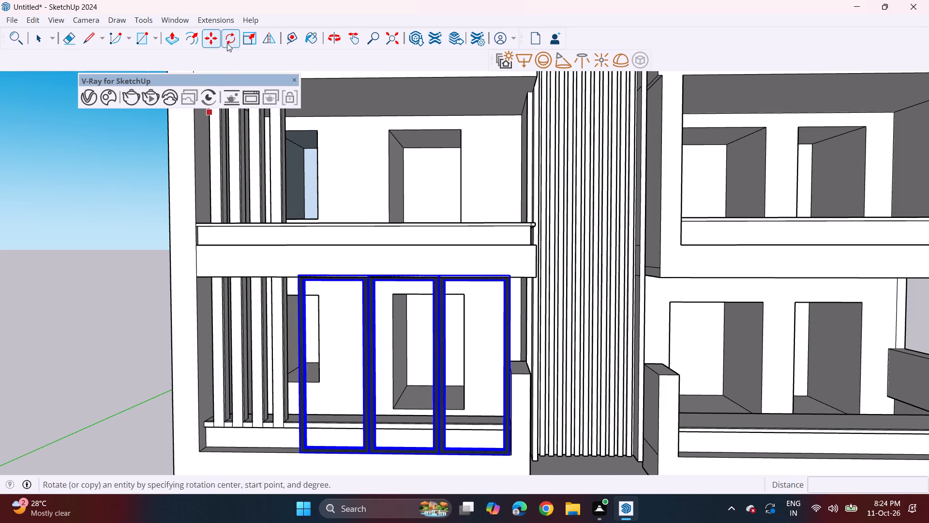
Scale the placed window to about 0.20 of its width and about 0.49 of its height.
left_click(247, 37)
middle_click_drag(516, 382, 404, 394)
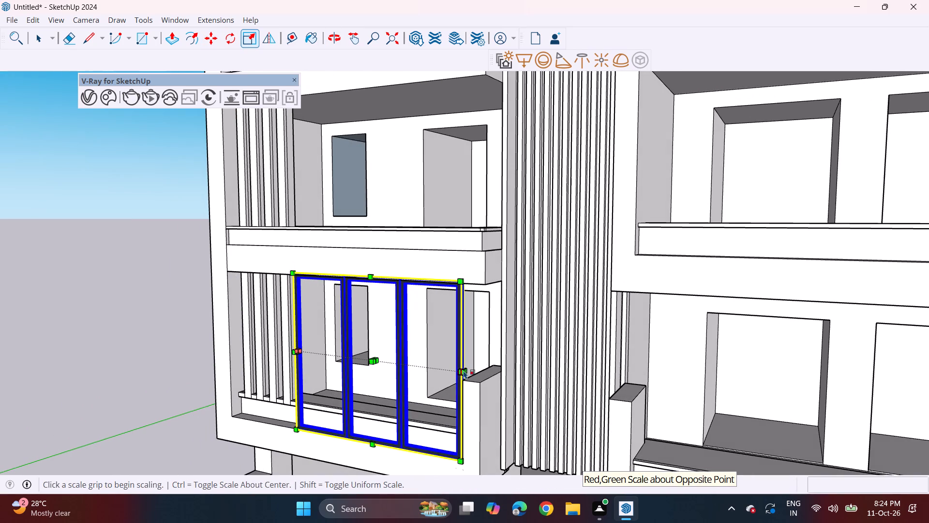
scroll(466, 369, "up", 6)
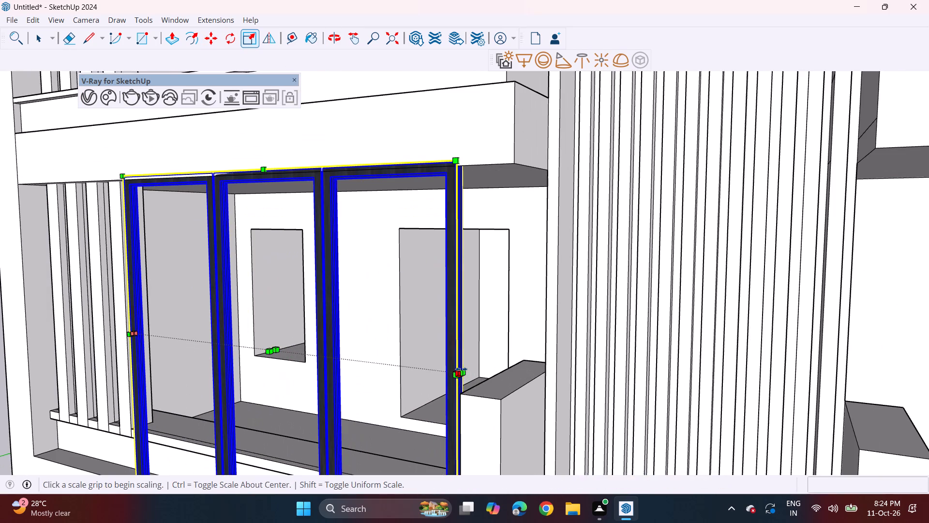
left_click(461, 369)
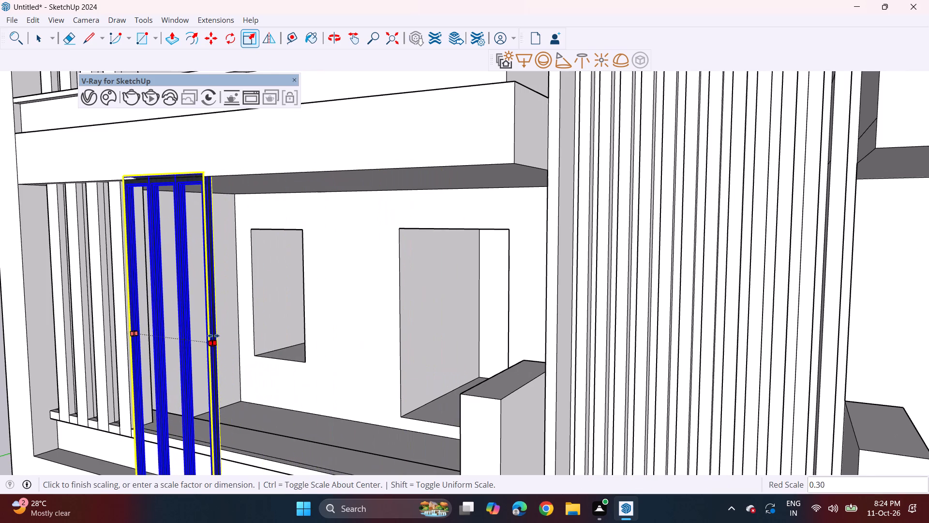
middle_click_drag(214, 334, 319, 288)
left_click(191, 328)
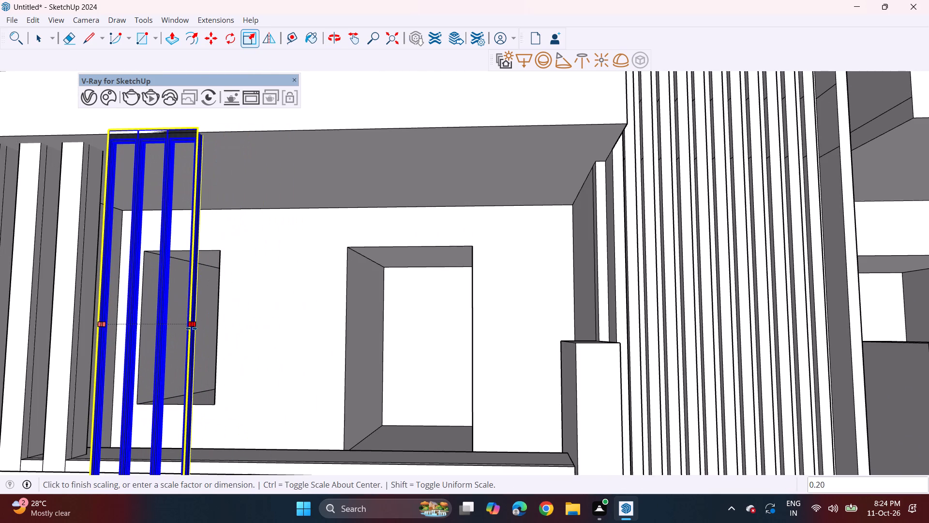
left_click(160, 130)
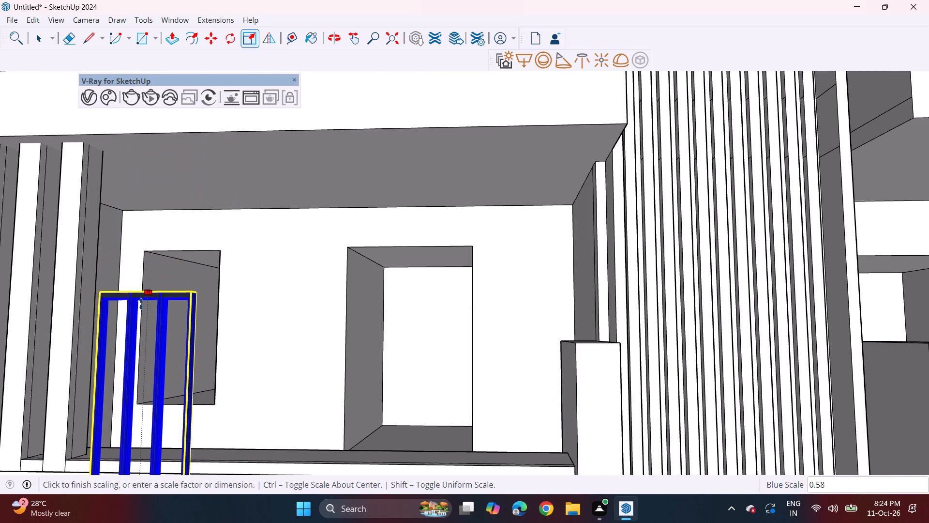
left_click(140, 328)
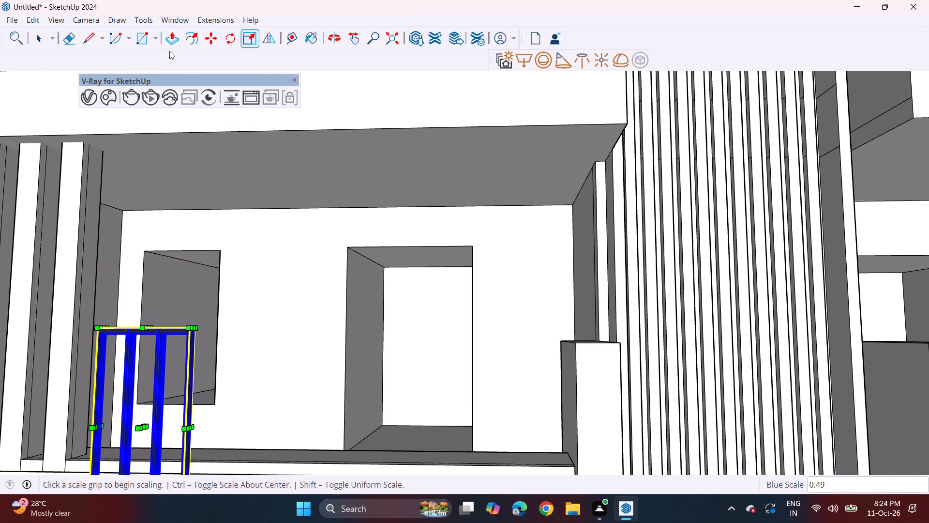
Move the window by its upper left corner onto the upper left corner of the balcony back wall's small window opening.
left_click(213, 35)
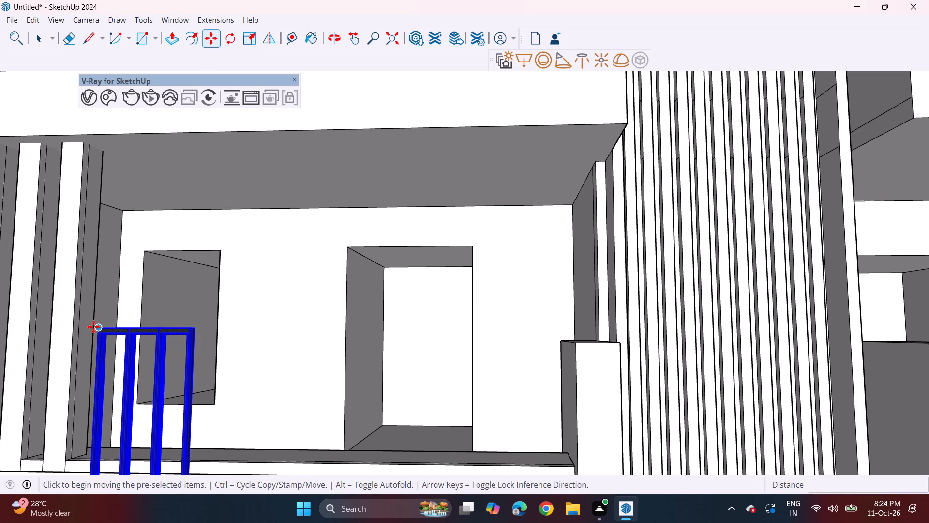
left_click(93, 327)
middle_click_drag(152, 251, 197, 335)
scroll(145, 250, "up", 3)
scroll(90, 207, "up", 4)
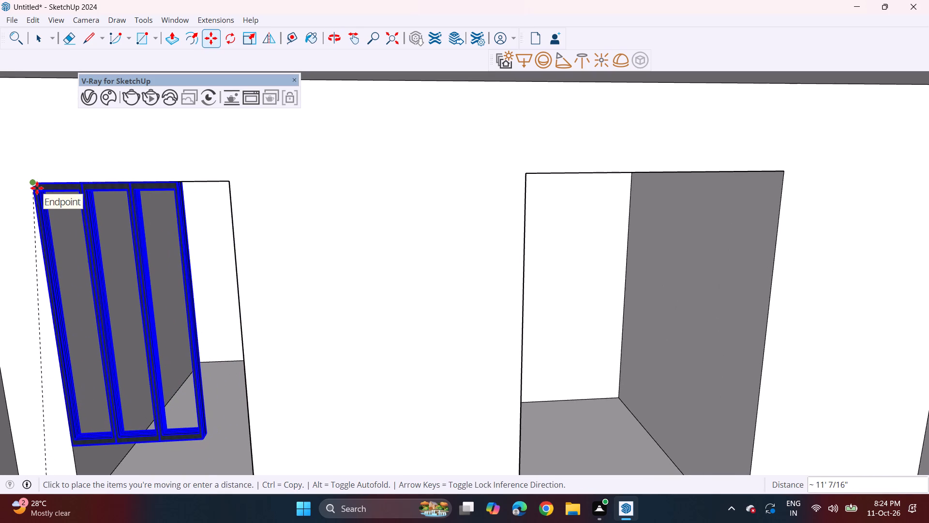
left_click(37, 188)
Scale the window uniformly from its lower right corner by about 1.29 and fine-tune it by about 0.99 to match the opening's height.
middle_click_drag(187, 338, 131, 268)
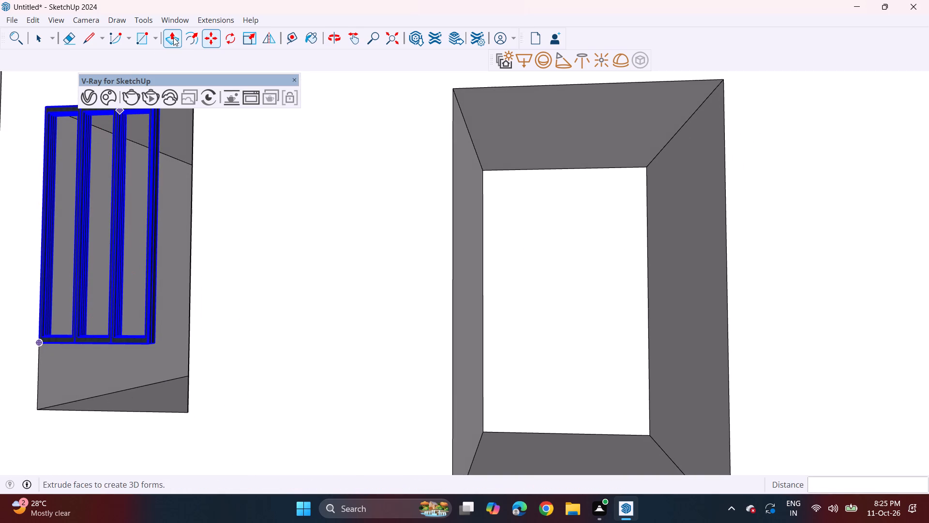
left_click(250, 42)
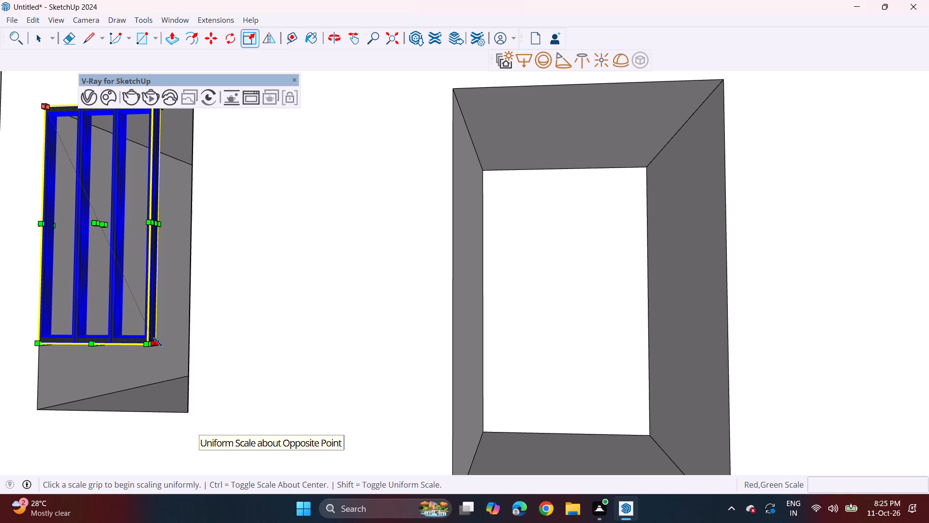
left_click(158, 342)
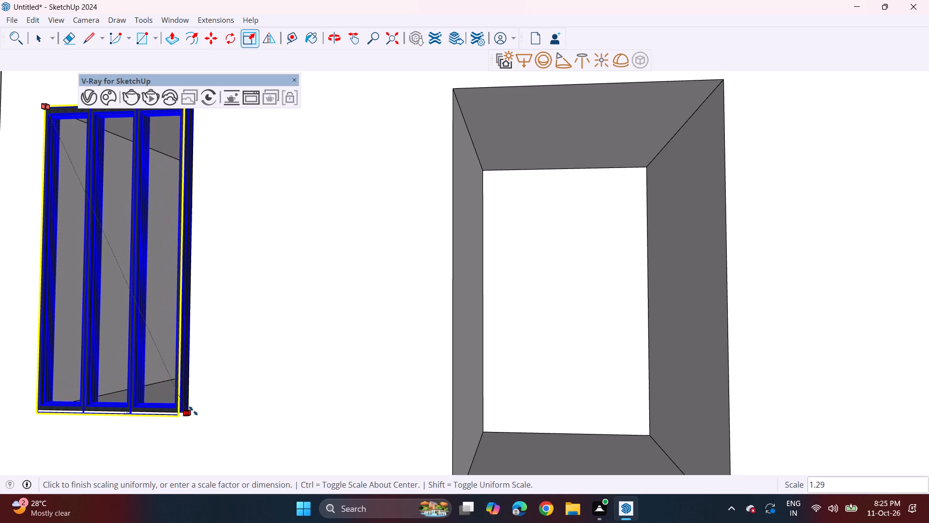
left_click(193, 411)
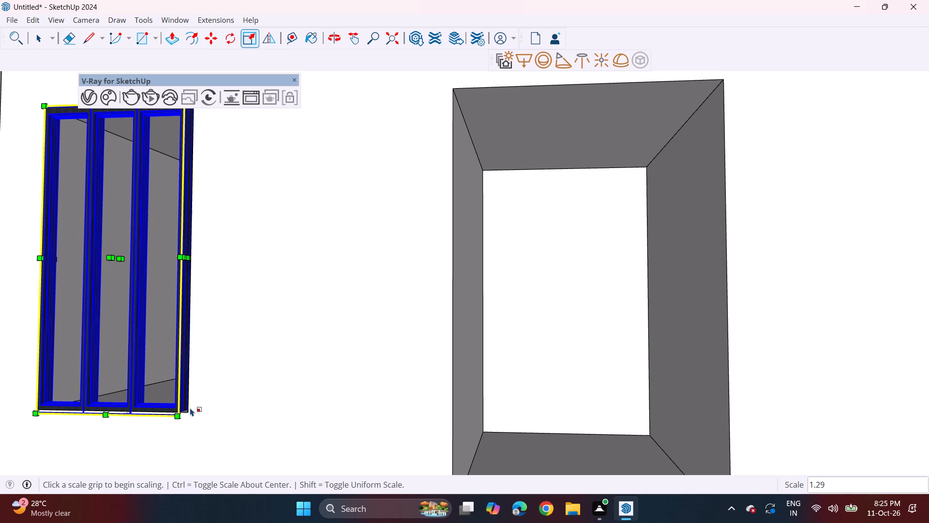
scroll(189, 413, "up", 6)
left_click(186, 411)
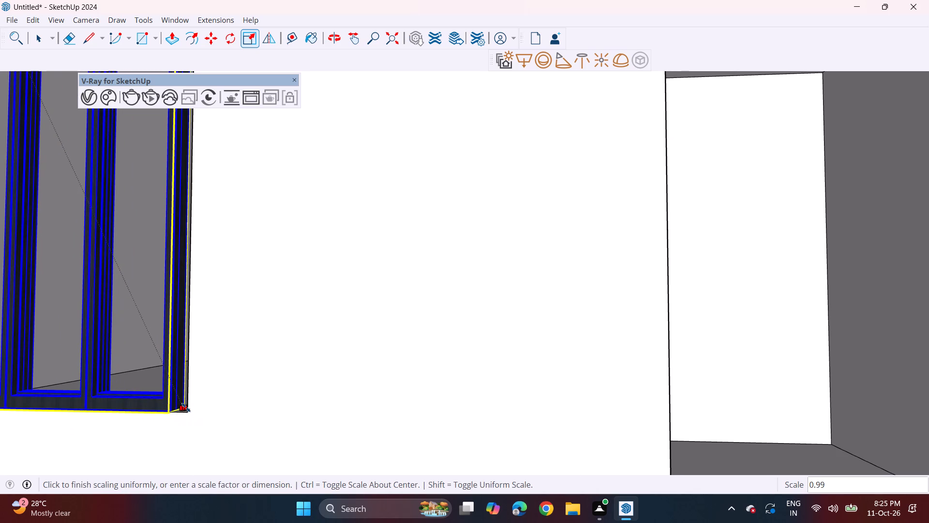
left_click(186, 407)
Stretch the window's width to the right edge of the opening.
middle_click_drag(180, 193, 209, 316, "shift")
left_click(211, 268)
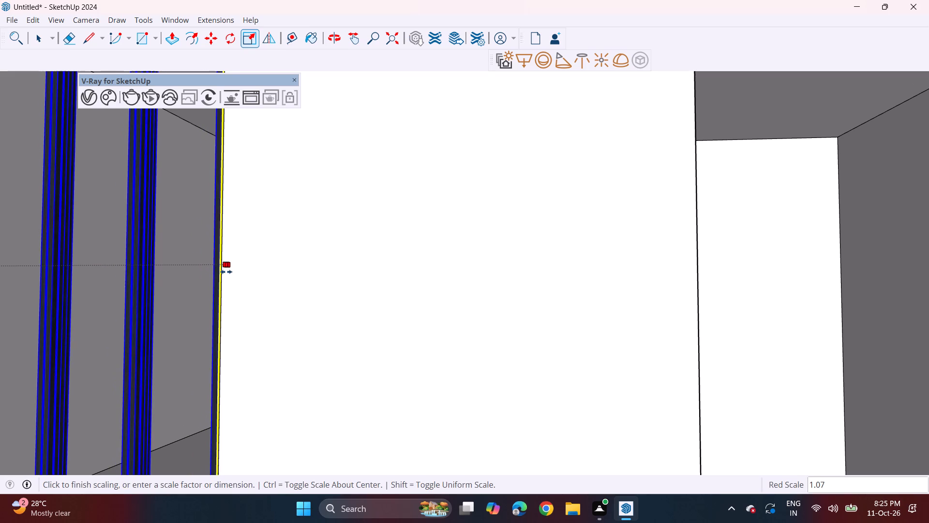
left_click(221, 272)
Copy the fitted three-panel window by its lower right corner onto the matching small opening one floor up, about 11' 2" away.
scroll(231, 289, "down", 6)
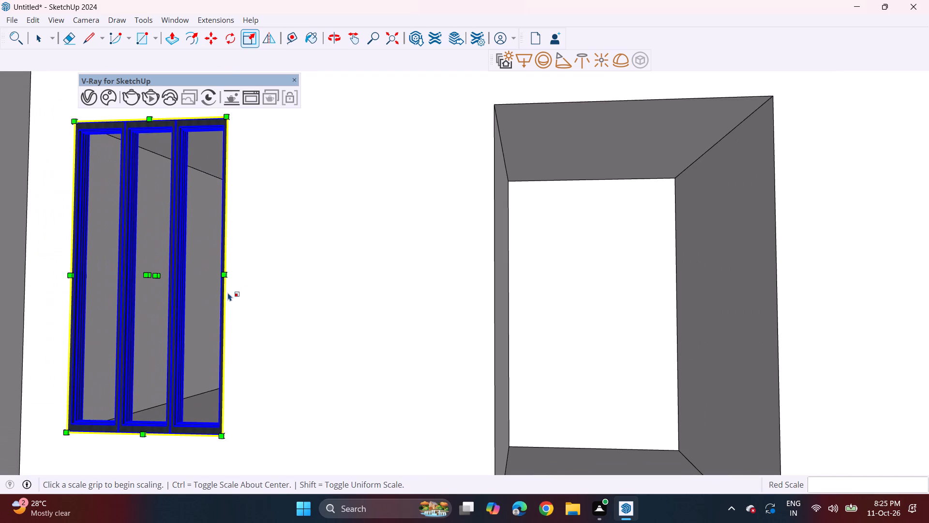
scroll(228, 292, "down", 1)
middle_click_drag(228, 292, 297, 319)
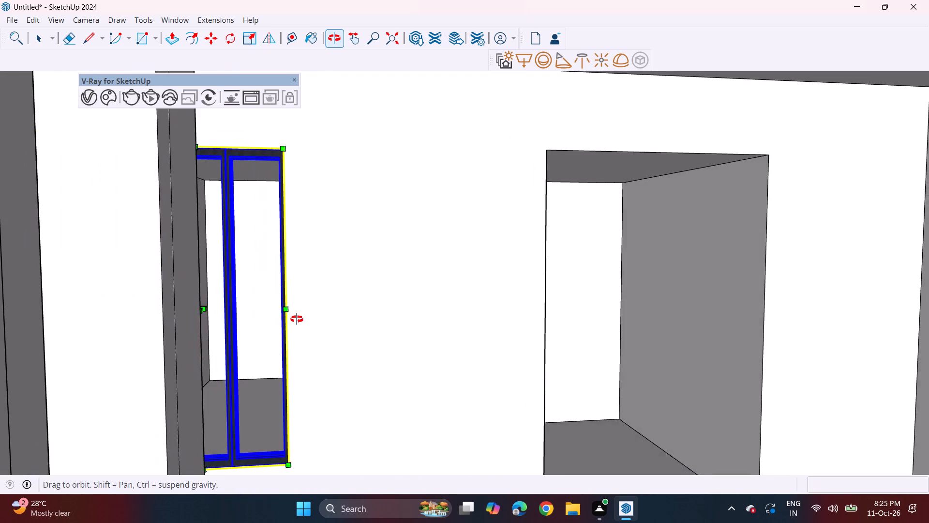
middle_click_drag(297, 319, 224, 300)
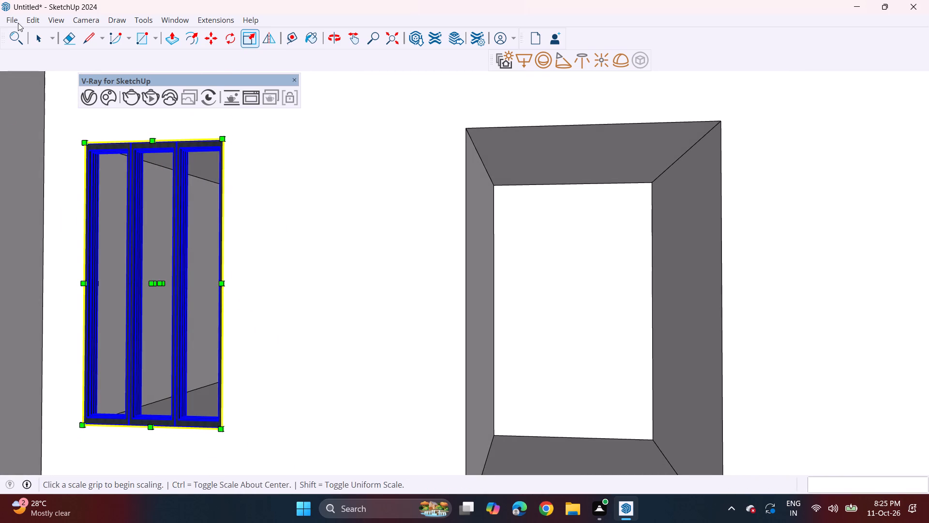
key("space")
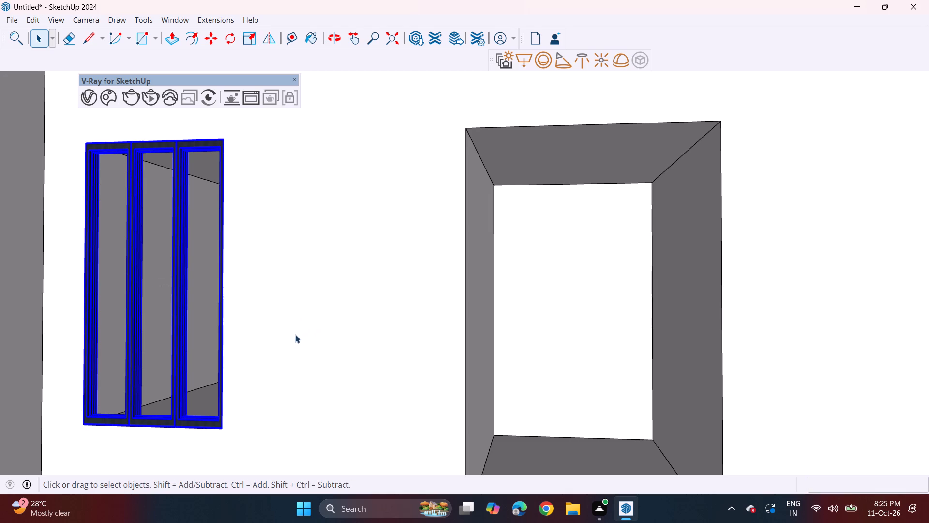
key("m")
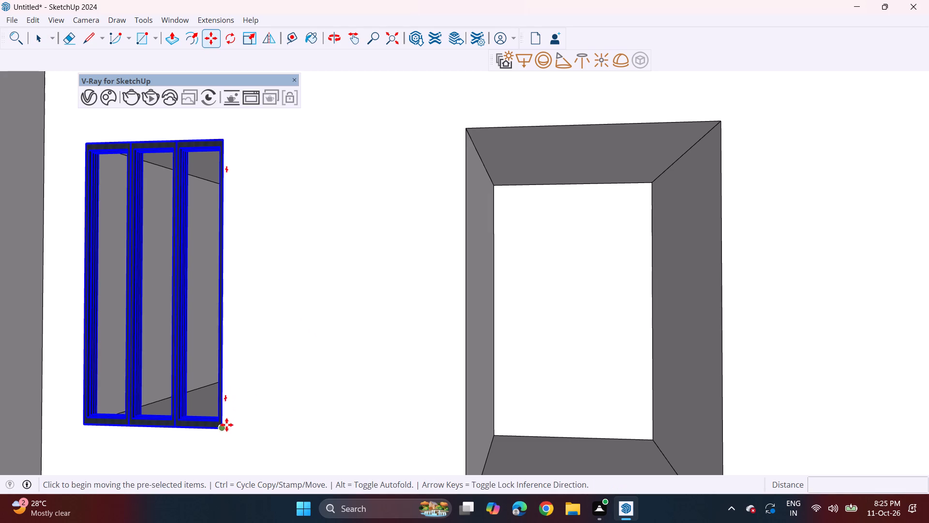
left_click(224, 428)
middle_click_drag(236, 293, 253, 522, "shift")
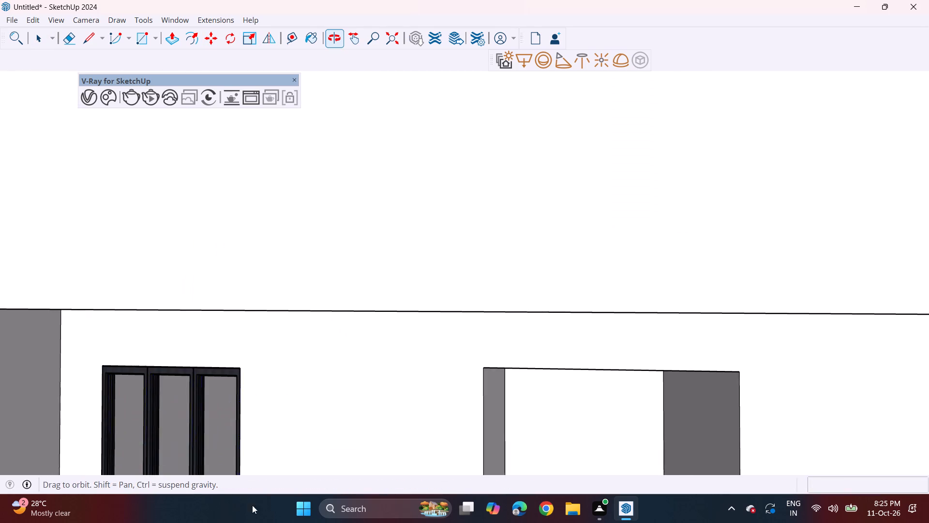
middle_click_drag(259, 237, 314, 522, "shift")
middle_click_drag(302, 228, 311, 522, "shift")
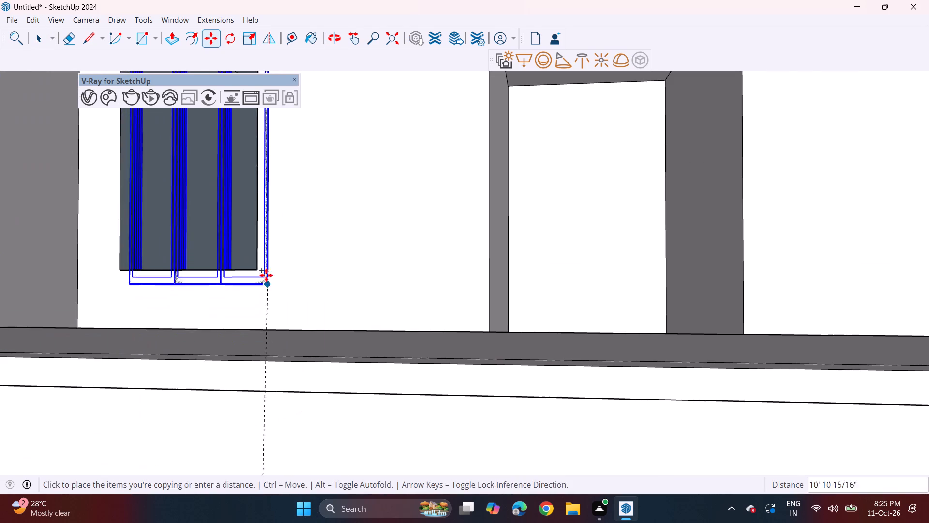
middle_click_drag(265, 269, 292, 398, "shift")
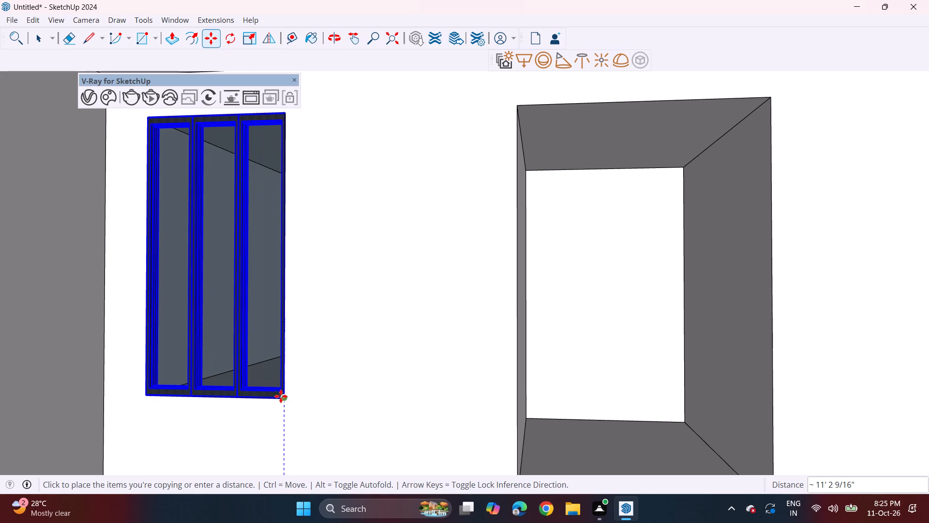
left_click(281, 396)
Copy the three-panel window up another floor, 10' 8 1/16", onto the lower right corner of the matching small opening.
left_click(284, 397)
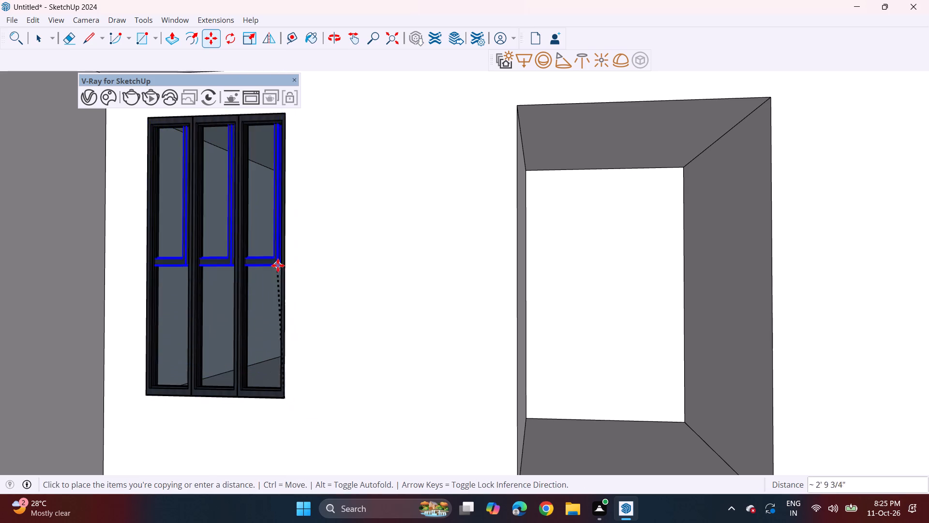
middle_click_drag(278, 269, 303, 522, "shift")
middle_click_drag(308, 241, 308, 518, "shift")
middle_click_drag(289, 227, 300, 485, "shift")
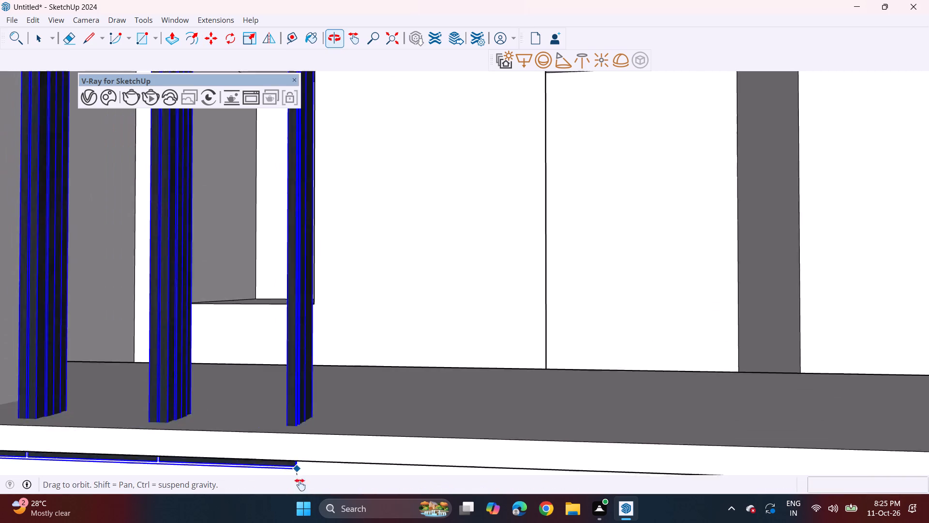
middle_click_drag(300, 485, 303, 492, "shift")
left_click(314, 307)
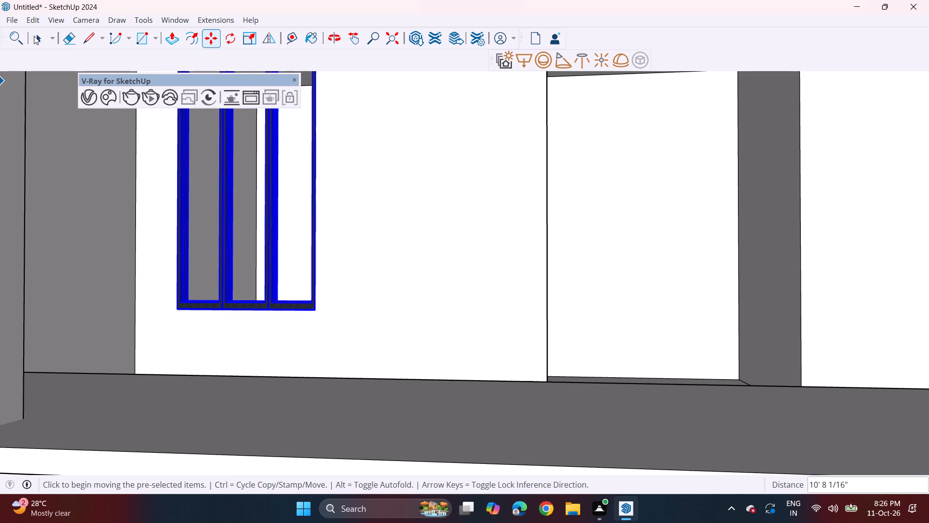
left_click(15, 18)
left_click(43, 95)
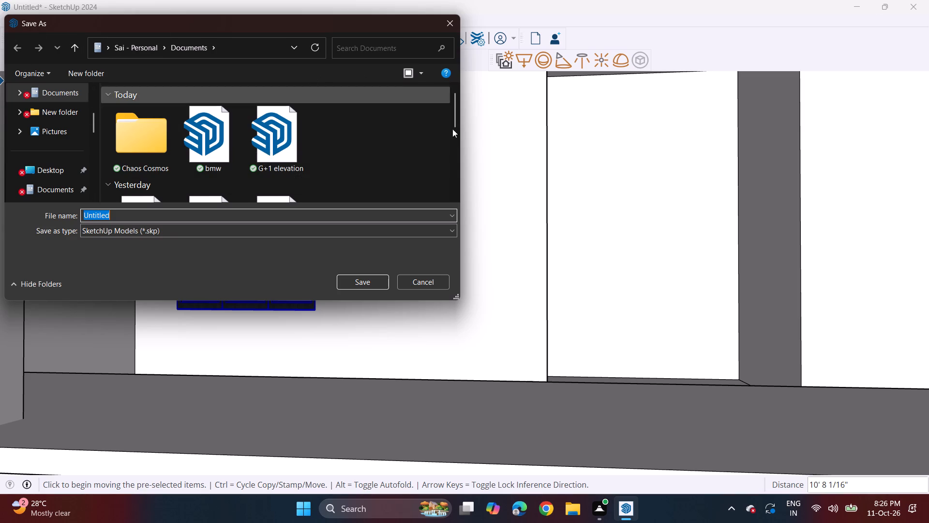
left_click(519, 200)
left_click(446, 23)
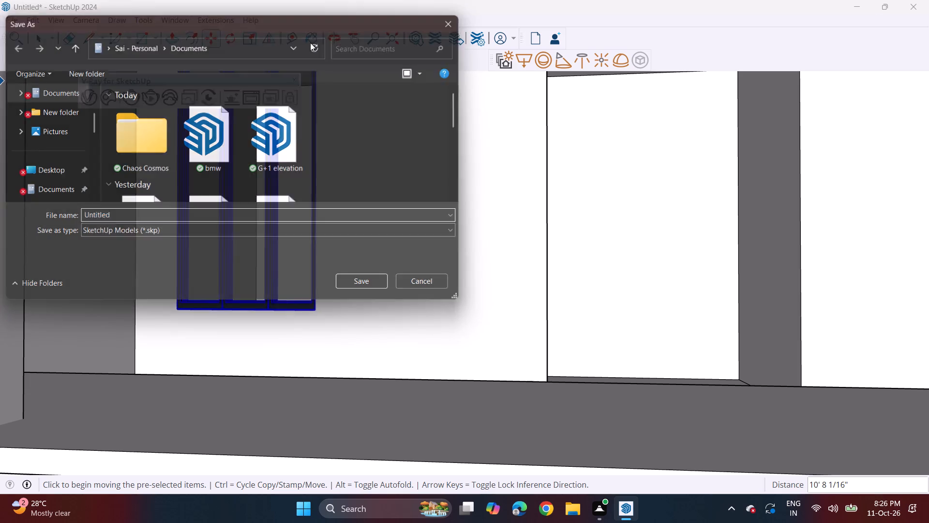
Import another window component into the model.
left_click(14, 19)
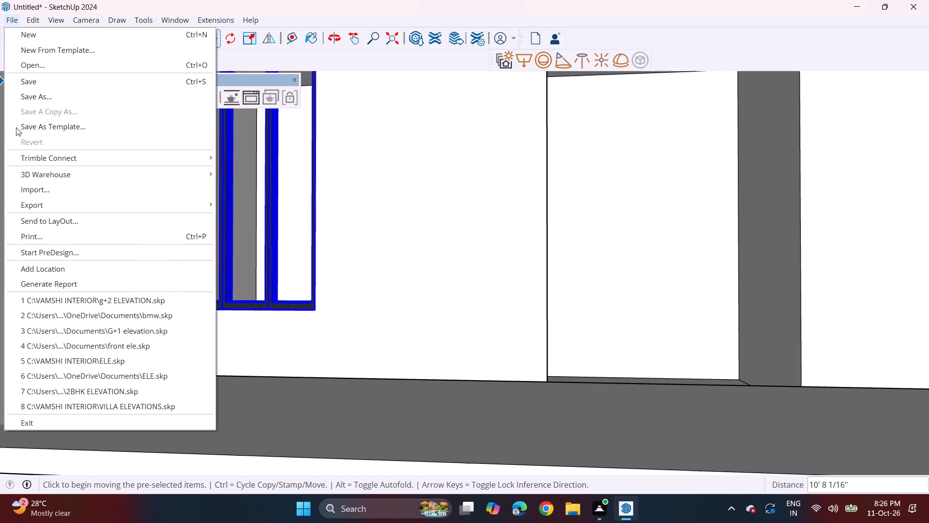
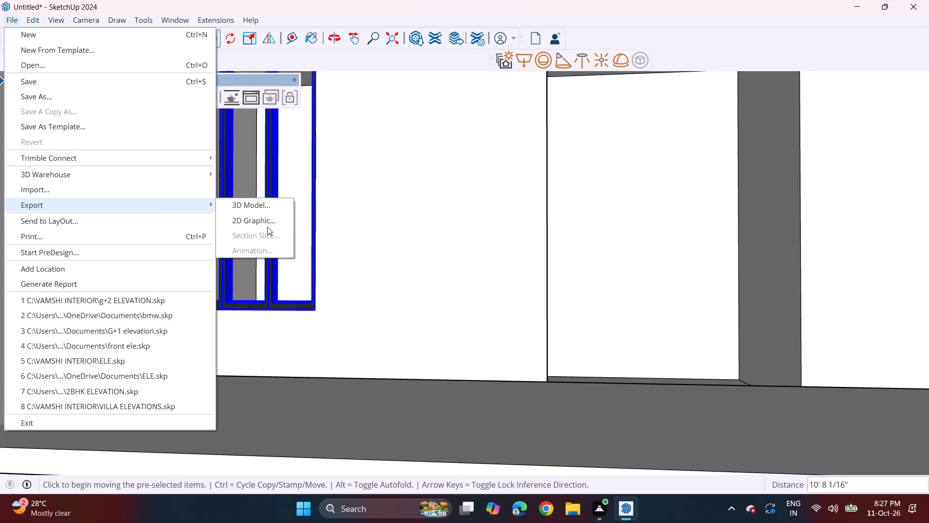
Open the 2D graphic export for the model and check the available file formats, leaving the format as PNG.
left_click(269, 218)
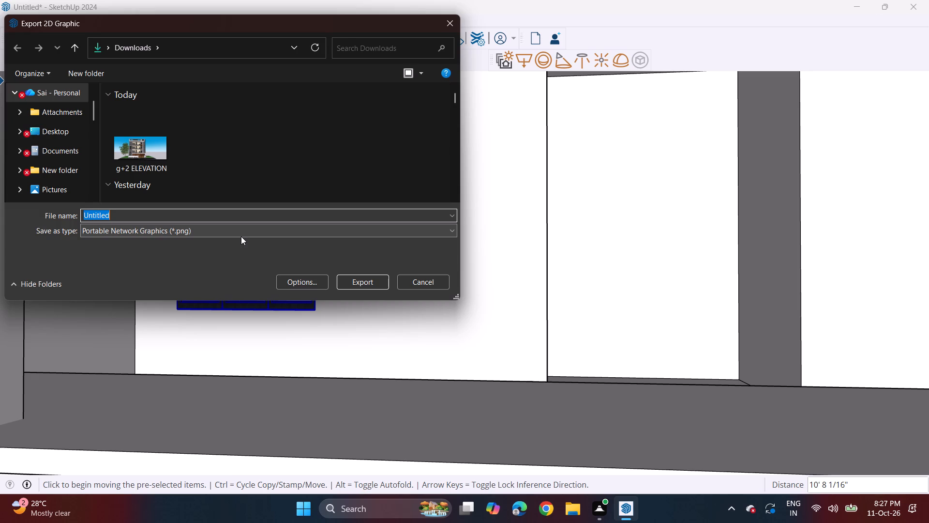
left_click(241, 236)
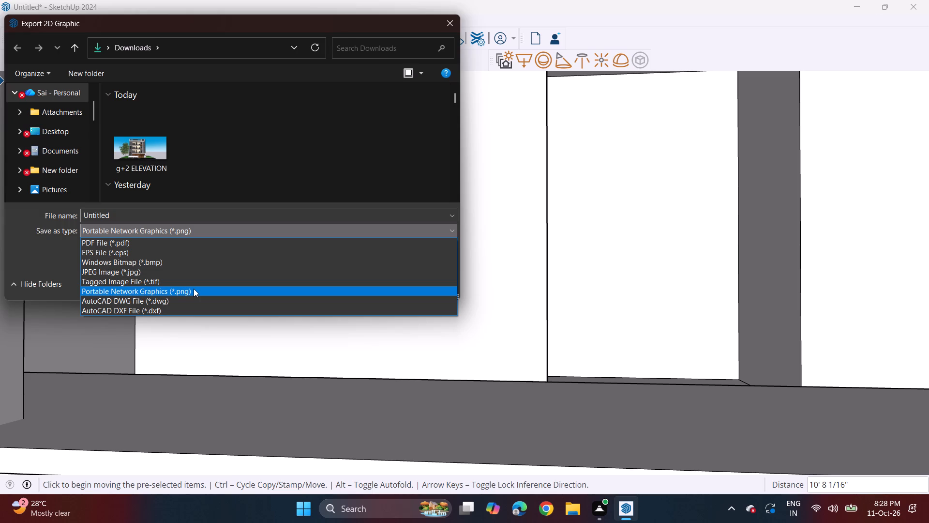
left_click(522, 250)
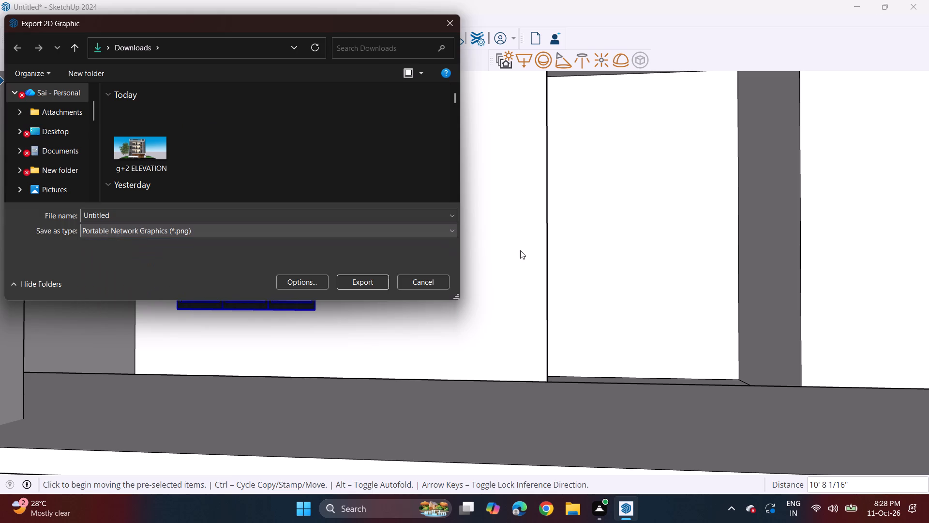
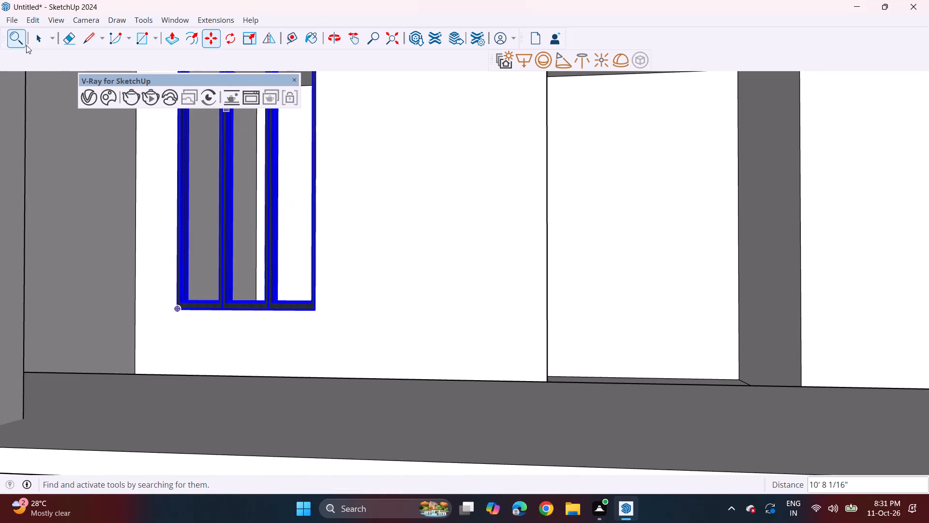
Open the three-panel window component on the balcony wall for editing.
key("space")
left_click(222, 211)
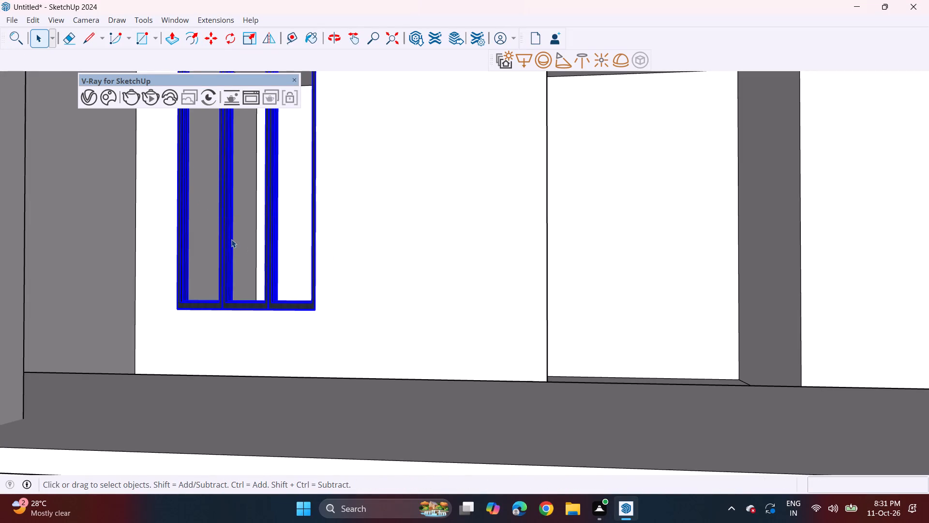
right_click(231, 239)
left_click(302, 72)
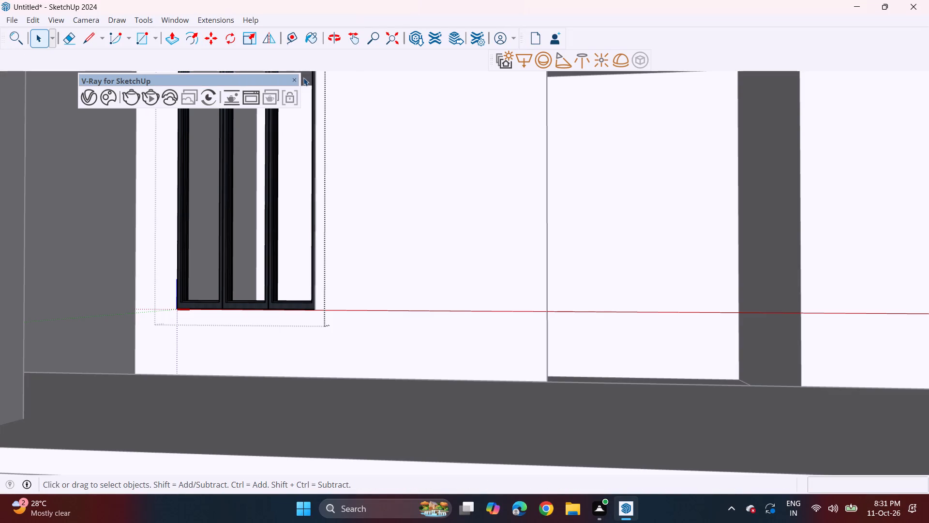
scroll(277, 189, "up", 1)
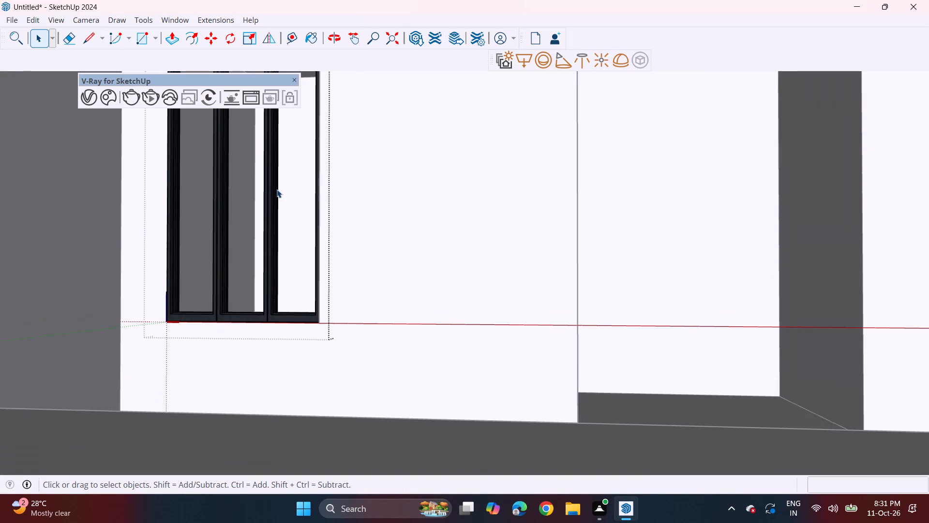
scroll(276, 189, "up", 3)
Show the default tray and switch the materials library to the Wood collection.
left_click(179, 19)
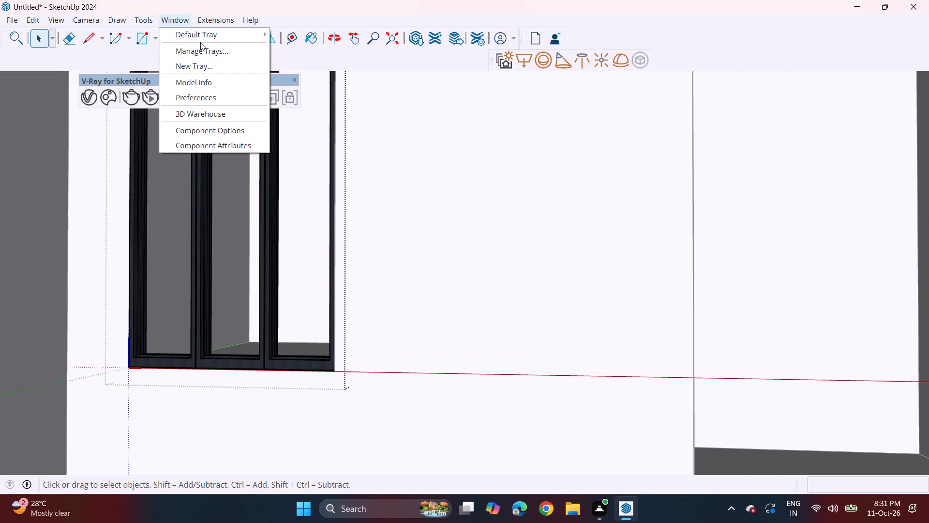
left_click(200, 42)
left_click(184, 20)
left_click(194, 28)
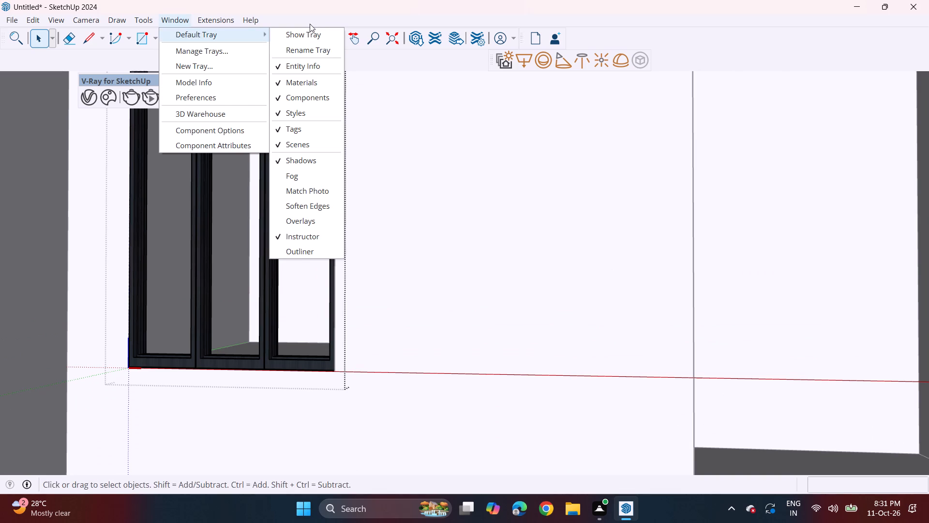
left_click(309, 36)
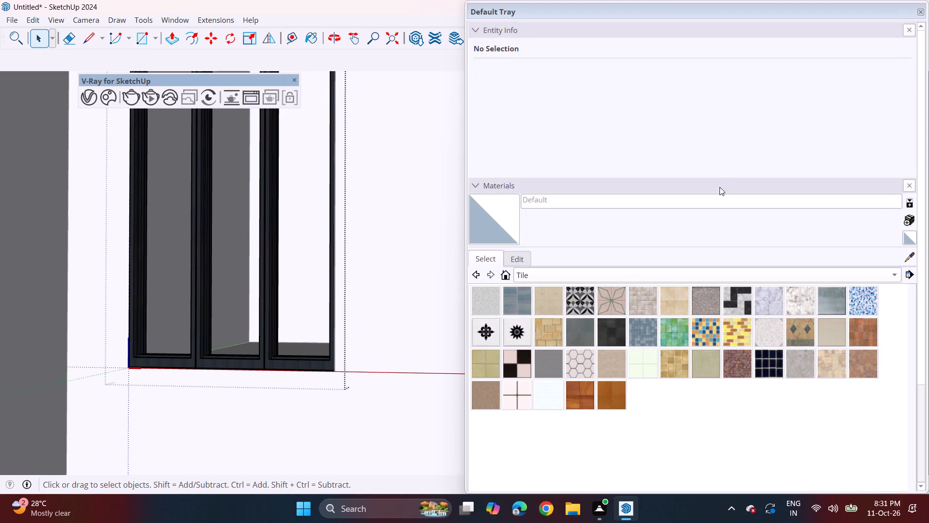
left_click(685, 272)
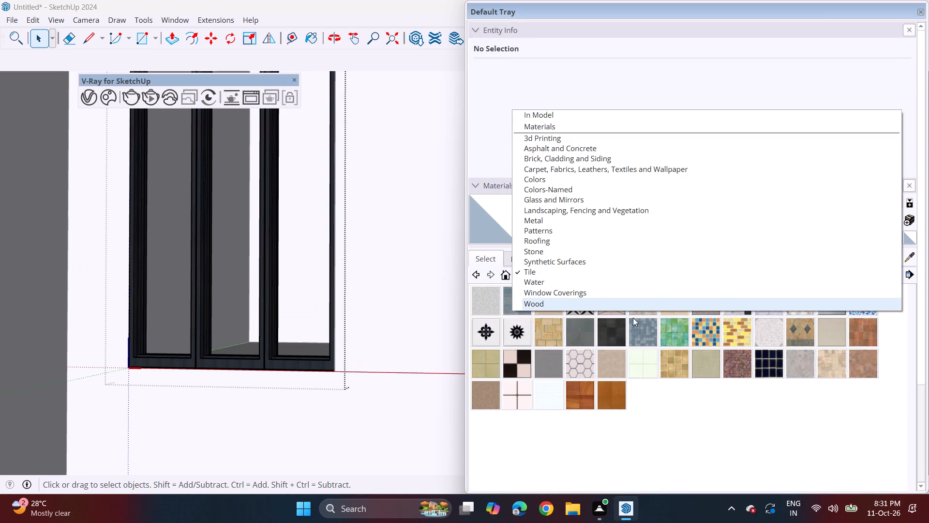
left_click(632, 315)
left_click(588, 271)
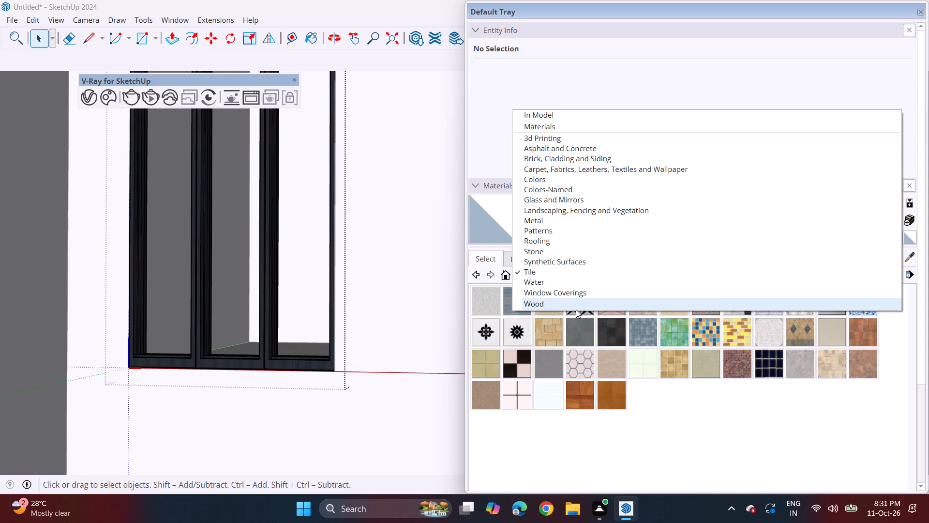
left_click(576, 309)
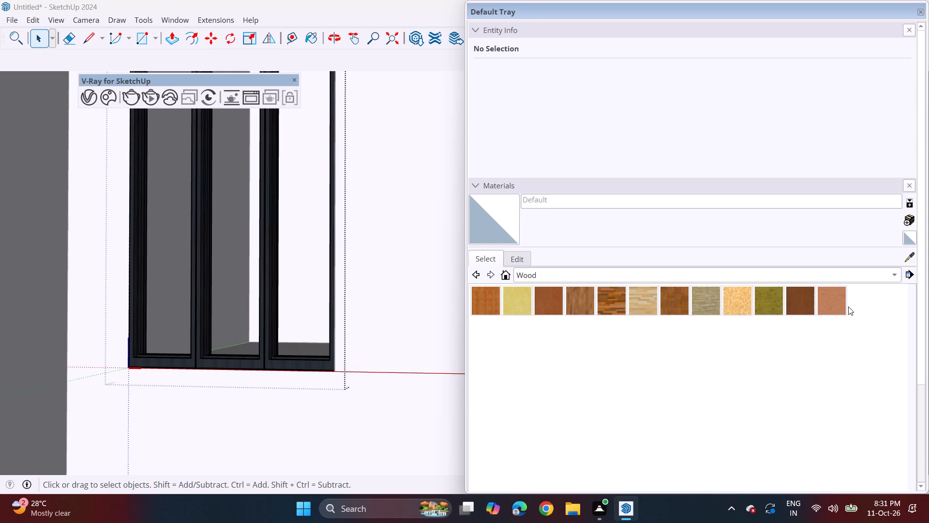
Paint the window's frame with Wood Veneer 01, opening the nested middle panel for editing to reach its frame faces.
left_click(793, 305)
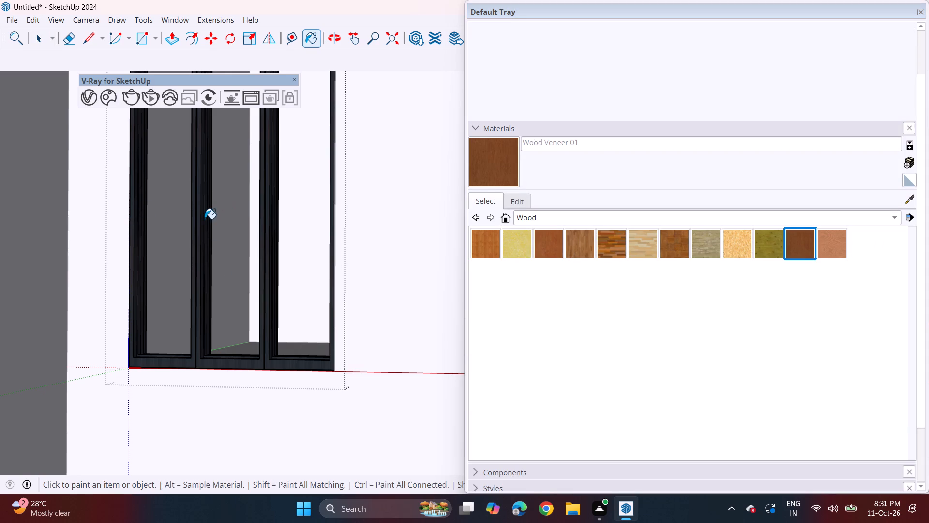
left_click(205, 219)
left_click(200, 220)
left_click(200, 220)
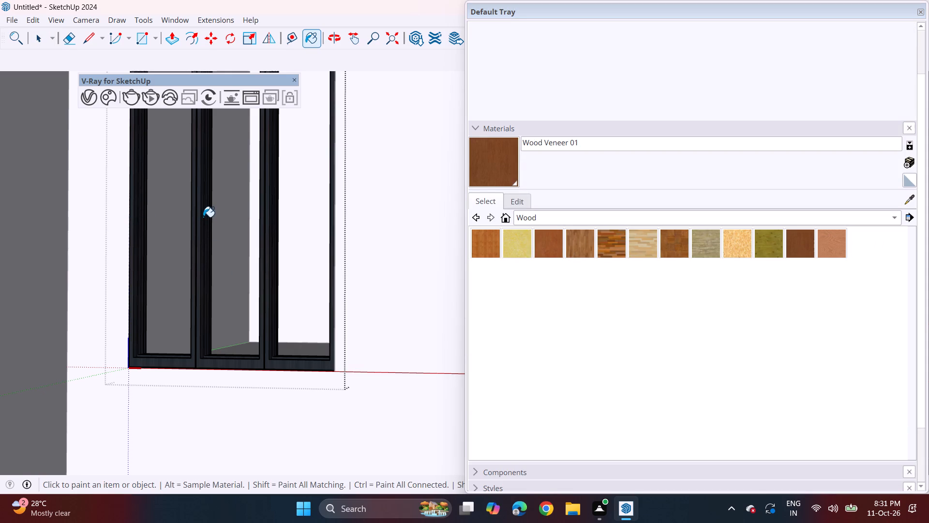
key("space")
right_click(203, 216)
left_click(240, 76)
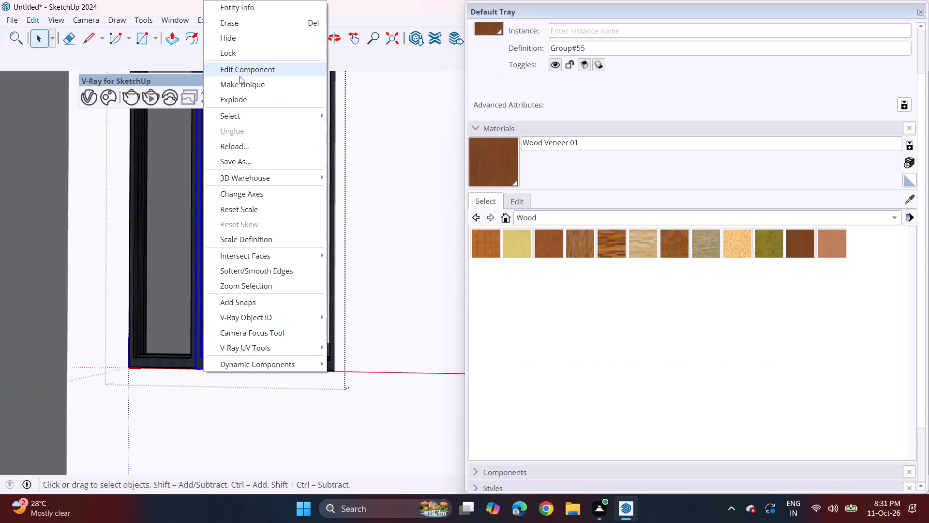
left_click(499, 170)
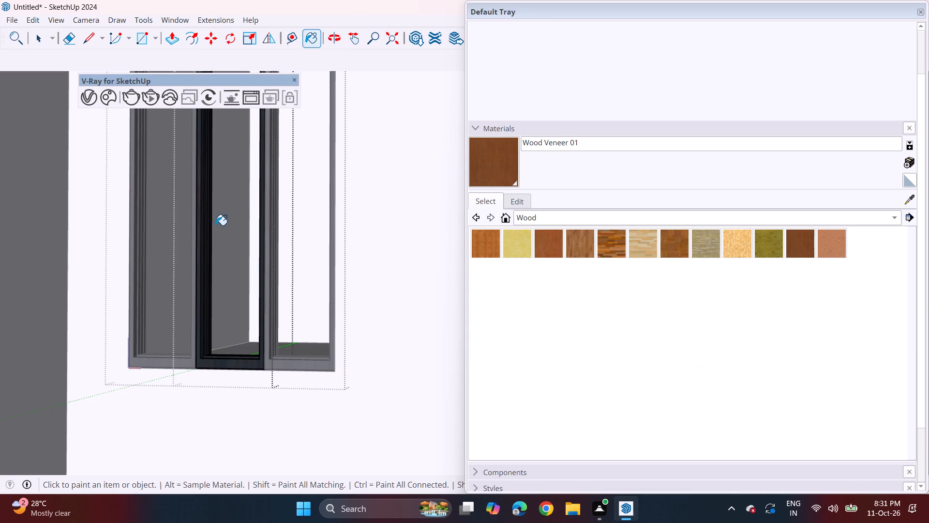
left_click(201, 238)
left_click(205, 234)
left_click(204, 222)
left_click(198, 224)
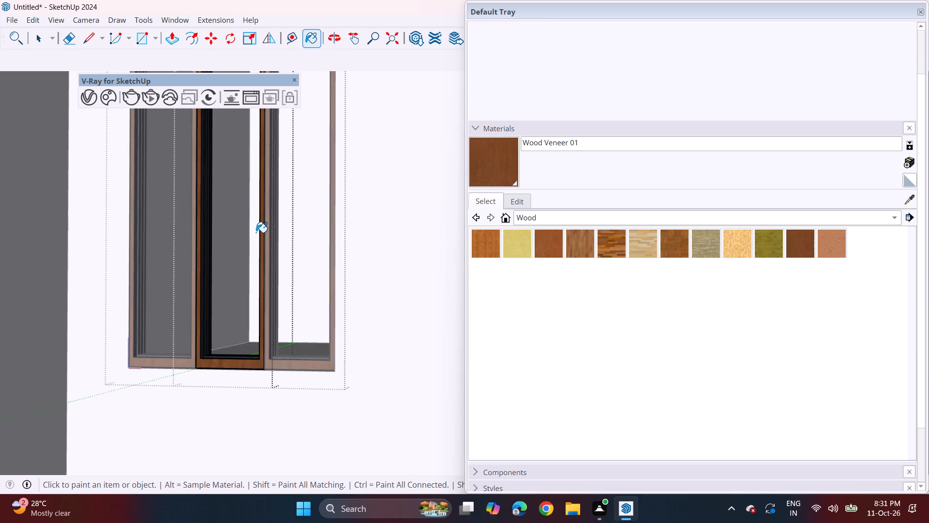
Darken the colour of the Wood Veneer 01 material and finish editing the window component.
scroll(256, 232, "down", 3)
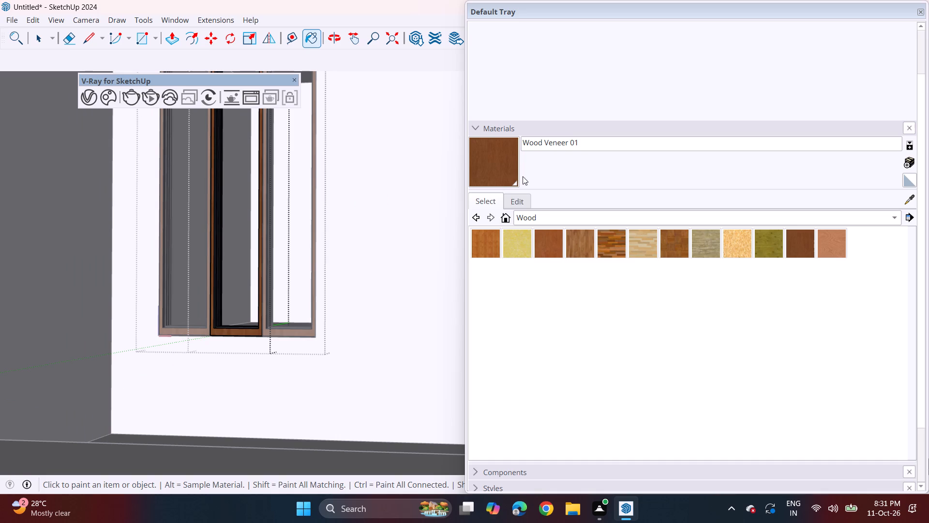
left_click(517, 200)
double_click(536, 287)
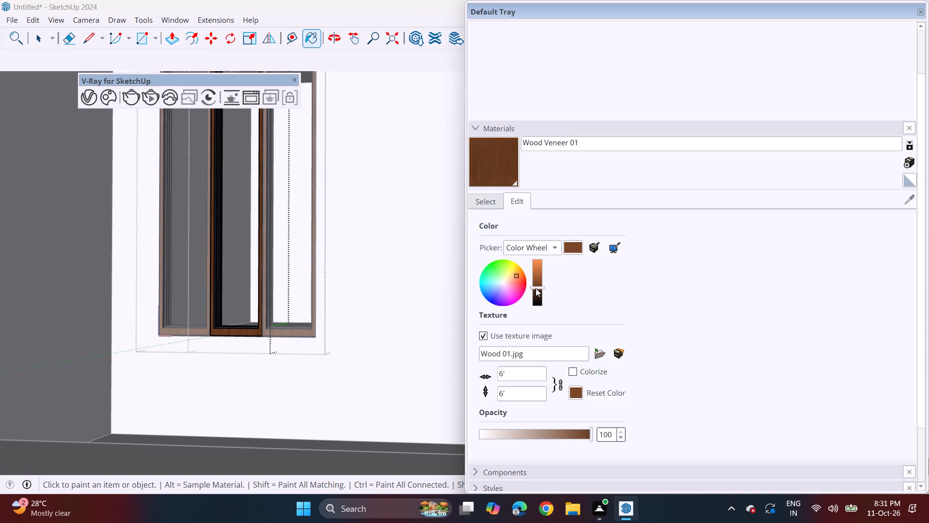
left_click(534, 291)
left_click(534, 294)
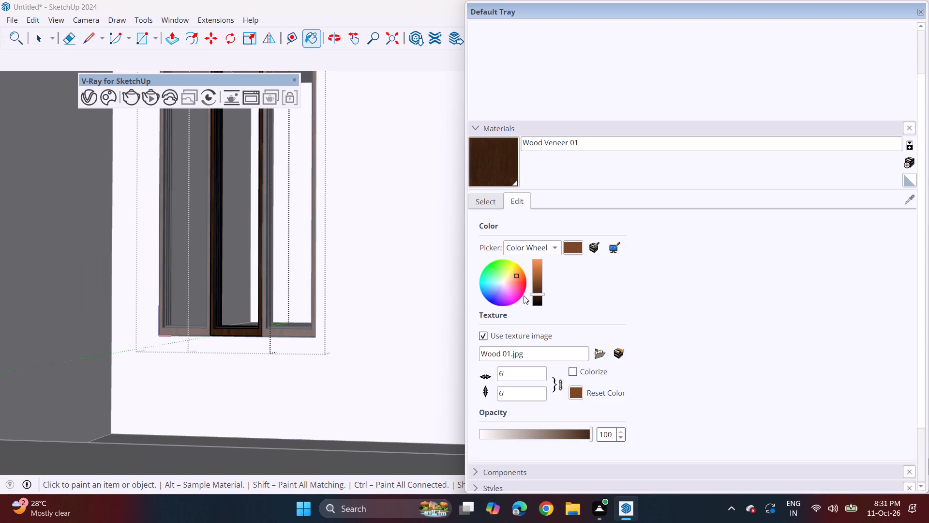
key("space")
key("space")
left_click(403, 193)
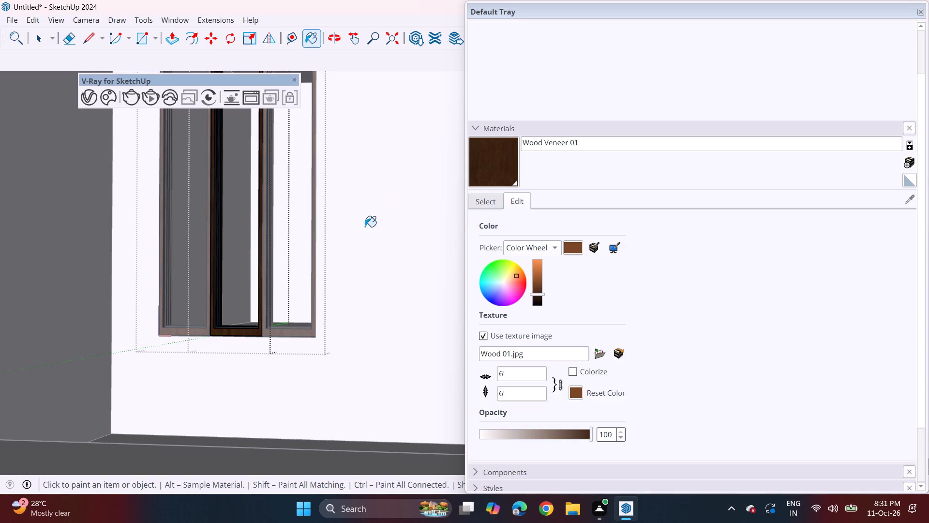
key("space")
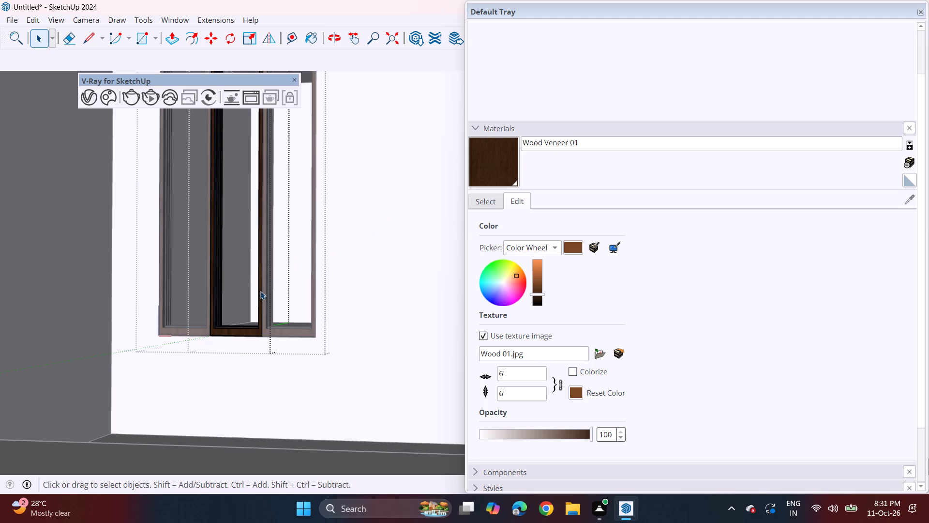
left_click(358, 277)
scroll(304, 296, "down", 13)
middle_click_drag(311, 301, 292, 169, "shift")
left_click(75, 253)
Import the door (2) model from Downloads and place it on the balcony beside the door opening.
middle_click_drag(291, 167, 299, 194)
scroll(268, 333, "up", 8)
scroll(265, 339, "down", 5)
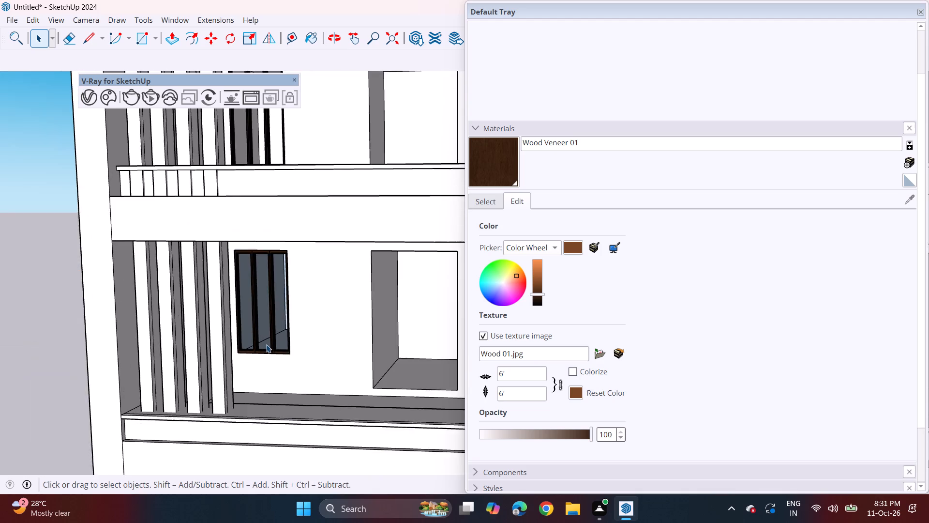
scroll(266, 344, "down", 8)
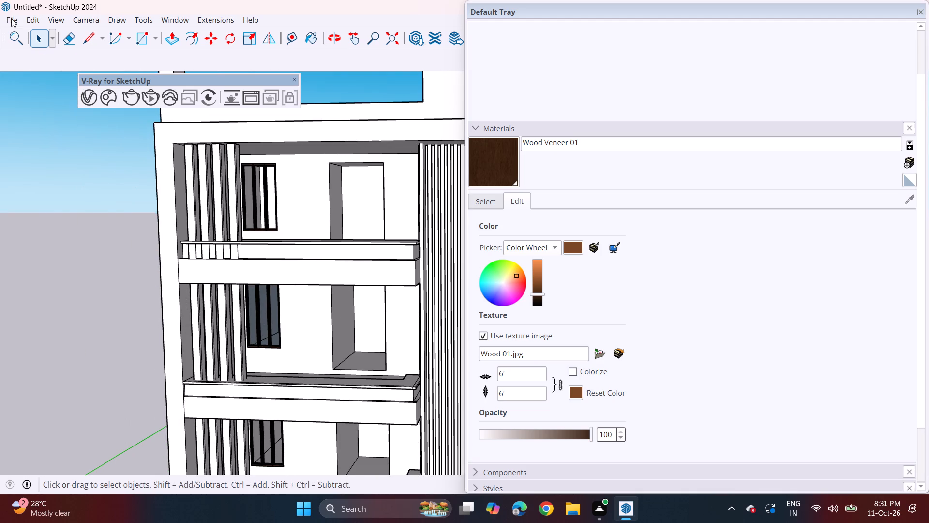
left_click(11, 18)
left_click(56, 191)
scroll(190, 166, "down", 3)
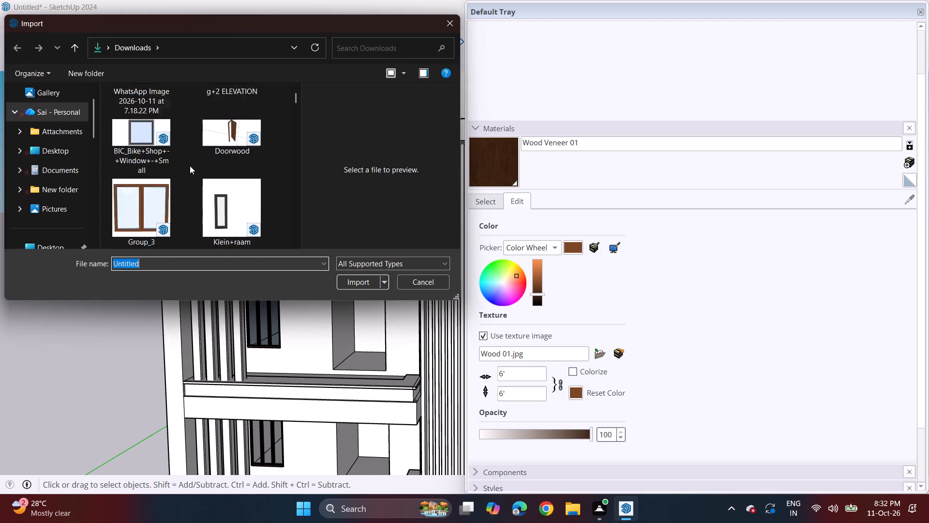
scroll(189, 165, "down", 14)
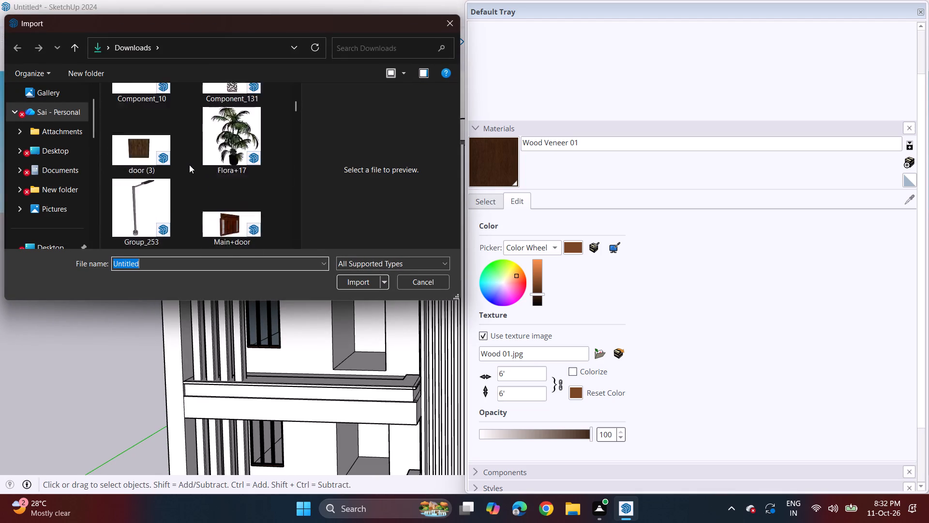
scroll(189, 165, "down", 20)
scroll(189, 165, "down", 6)
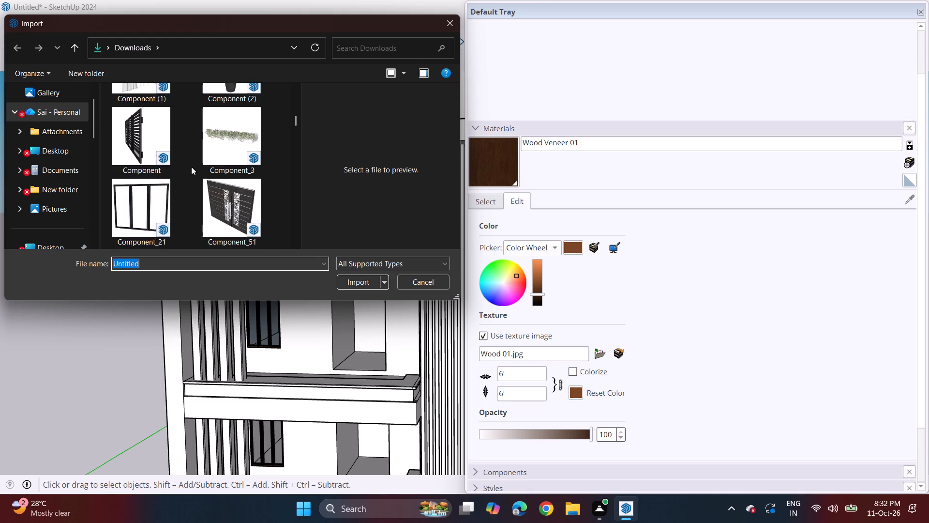
scroll(191, 167, "down", 10)
scroll(199, 169, "up", 3)
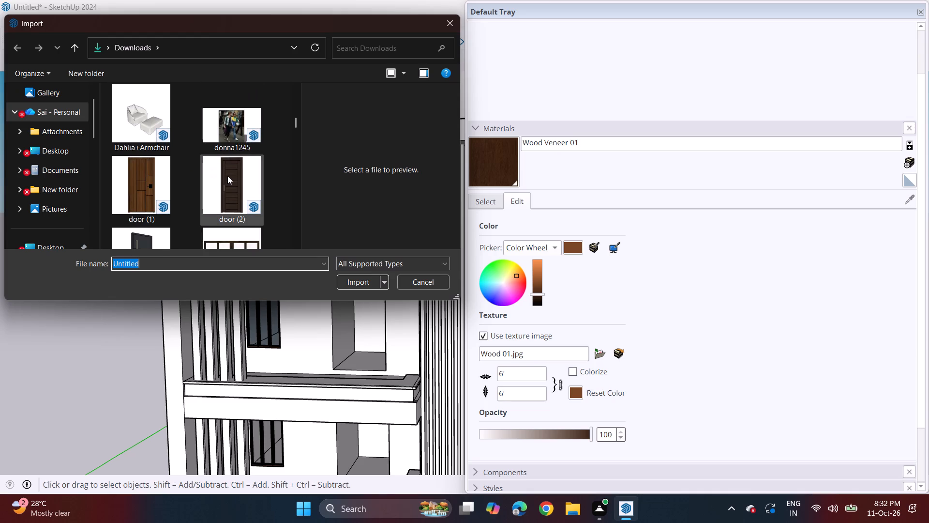
left_click(227, 176)
left_click(359, 279)
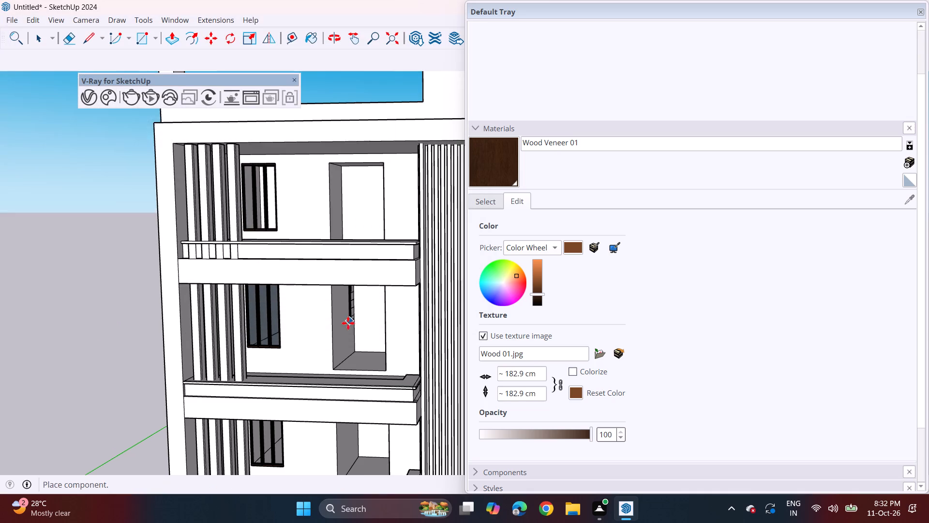
middle_click_drag(349, 323, 424, 367)
left_click(391, 388)
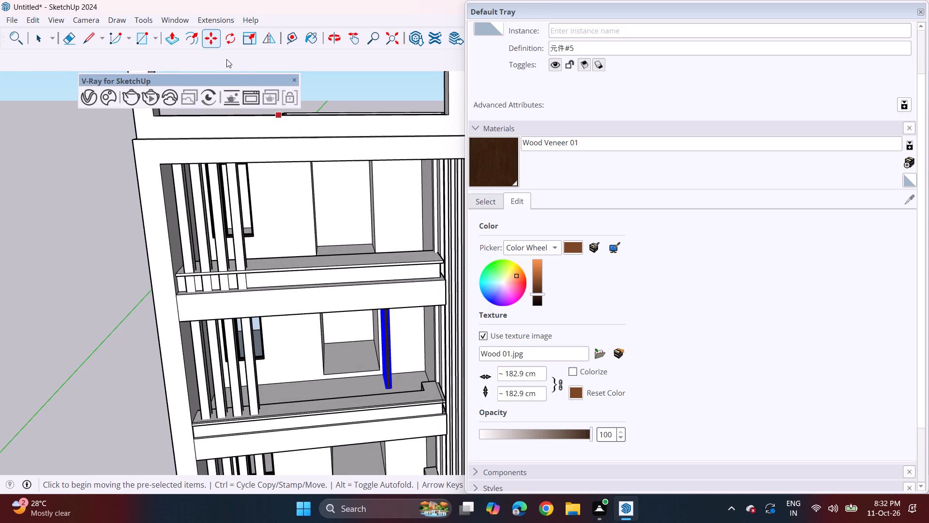
Rotate the imported door about the vertical axis so it lies parallel to the balcony wall.
left_click(231, 38)
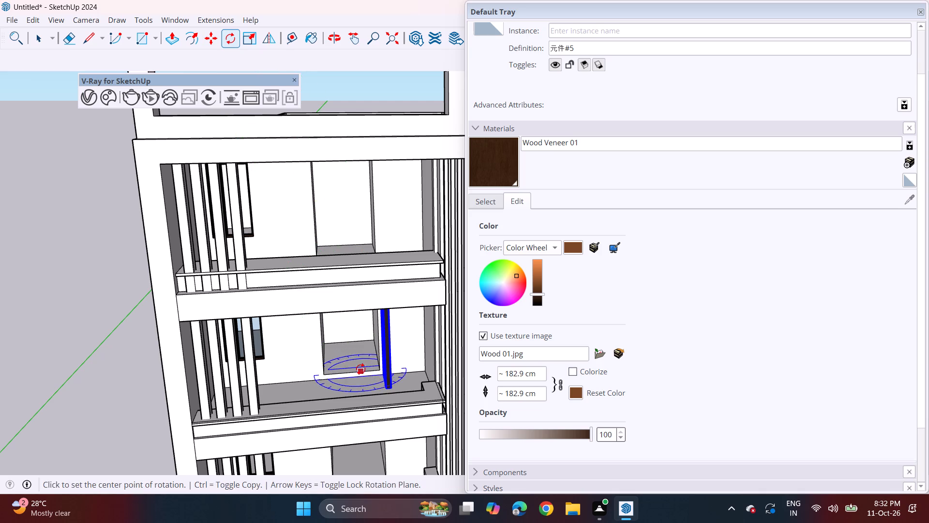
left_click(354, 374)
left_click(372, 370)
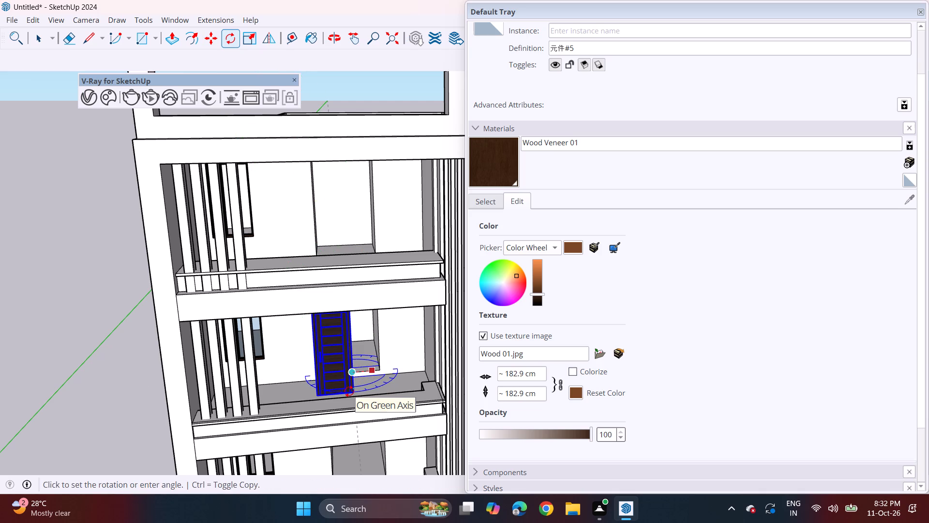
left_click(349, 391)
Move the door by its bottom corner to the bottom corner of the door opening on the floor above.
scroll(351, 372, "up", 2)
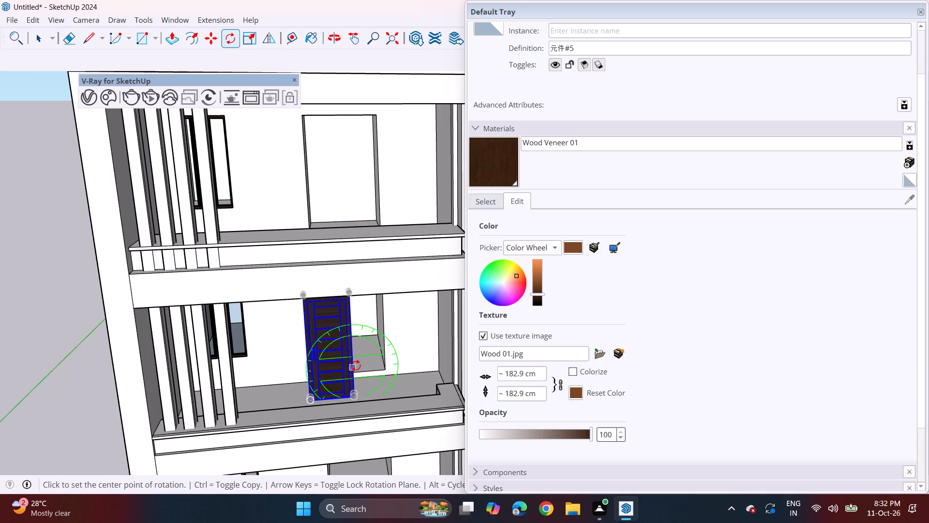
scroll(356, 366, "up", 3)
key("m")
left_click(353, 412)
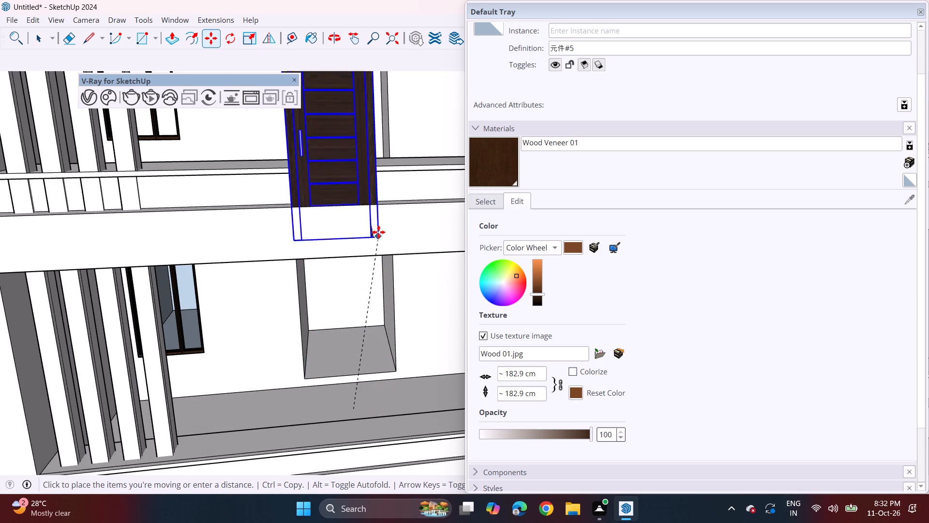
middle_click_drag(378, 196, 333, 324, "shift")
left_click(357, 267)
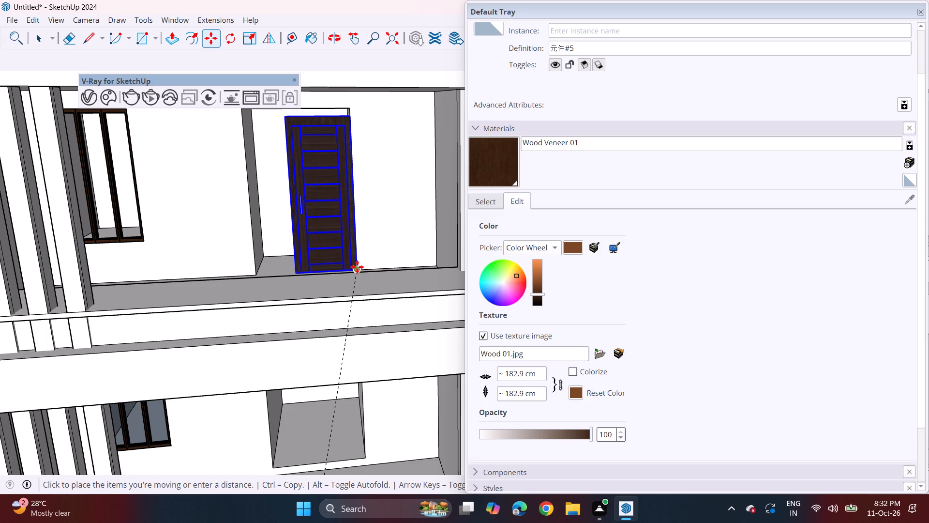
Scale the top-floor door's width so its side edge reaches the far side of the door opening.
left_click(244, 38)
middle_click_drag(315, 175, 375, 190)
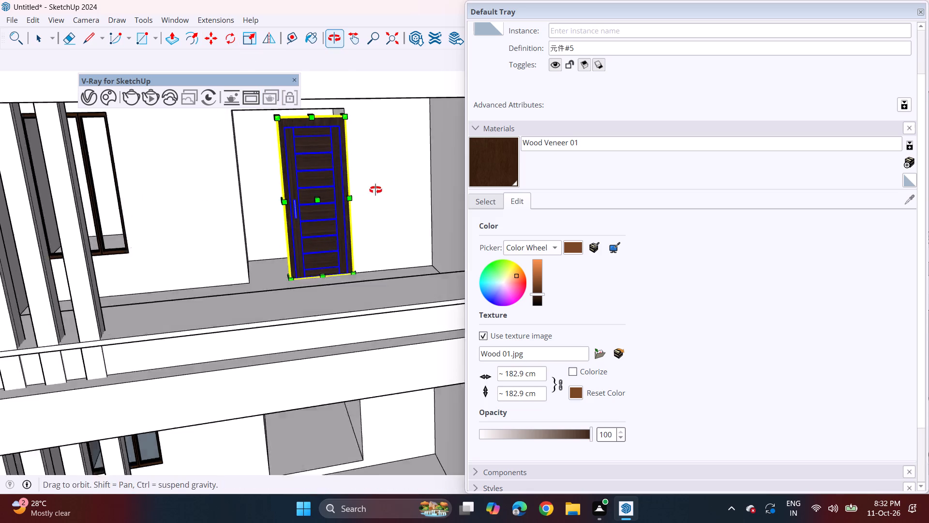
middle_click_drag(375, 190, 408, 188)
scroll(281, 194, "up", 3)
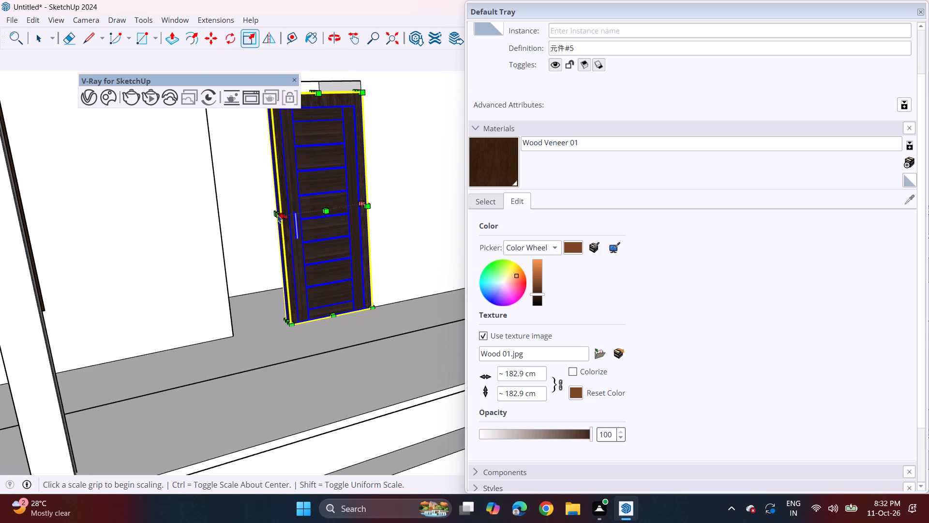
left_click(276, 212)
left_click(224, 252)
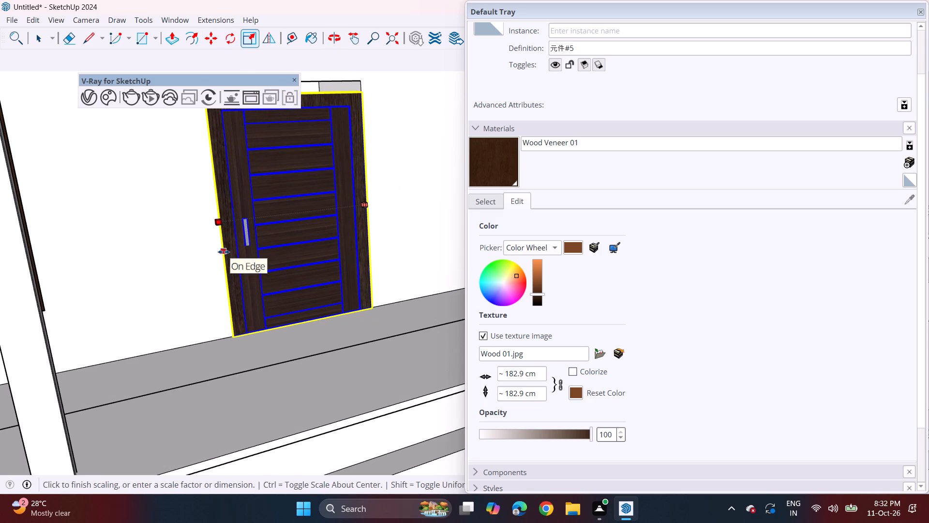
Scale the same door's height up to the top edge of the door opening.
middle_click_drag(300, 169, 301, 257)
middle_click_drag(298, 250, 231, 106)
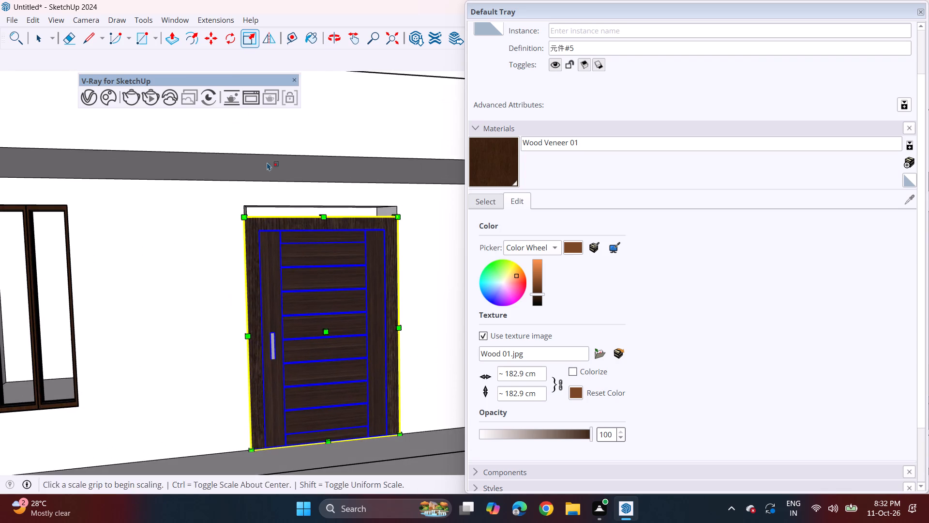
middle_click_drag(304, 201, 306, 206)
scroll(315, 220, "up", 6)
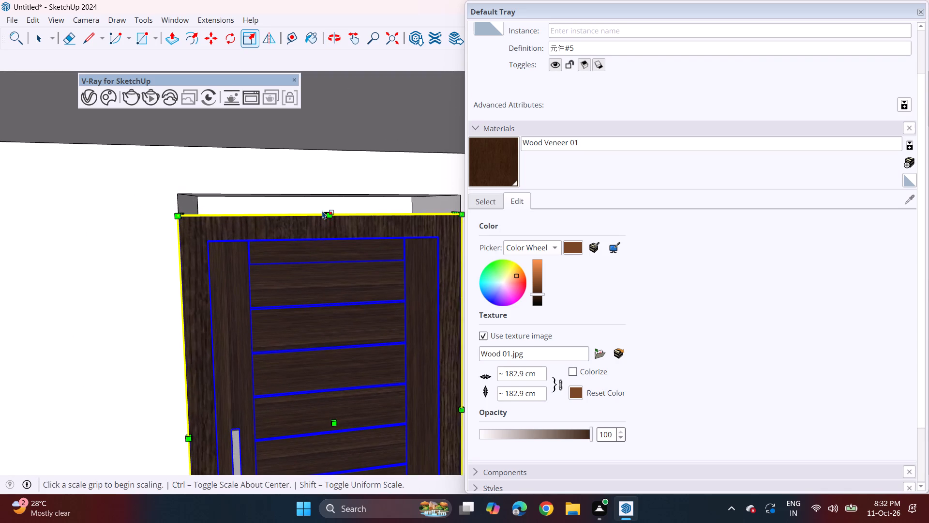
middle_click_drag(323, 211, 347, 217)
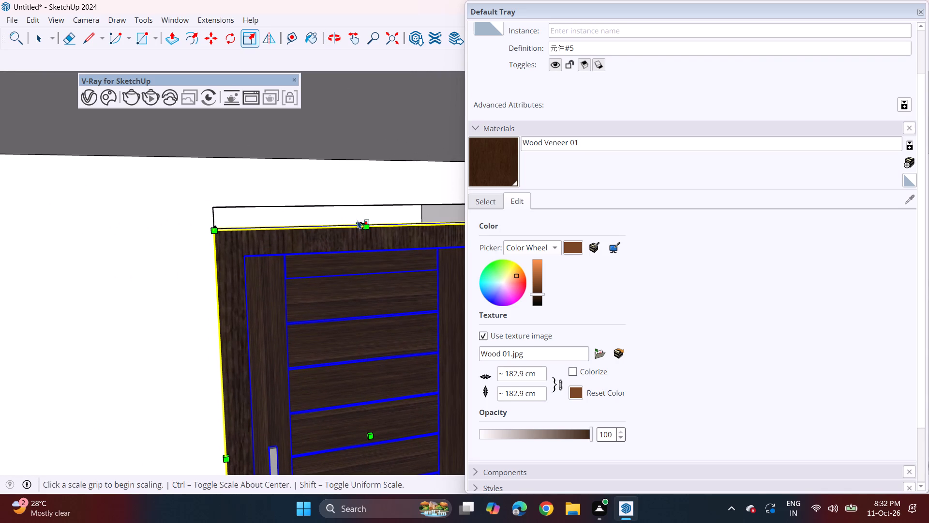
left_click(360, 222)
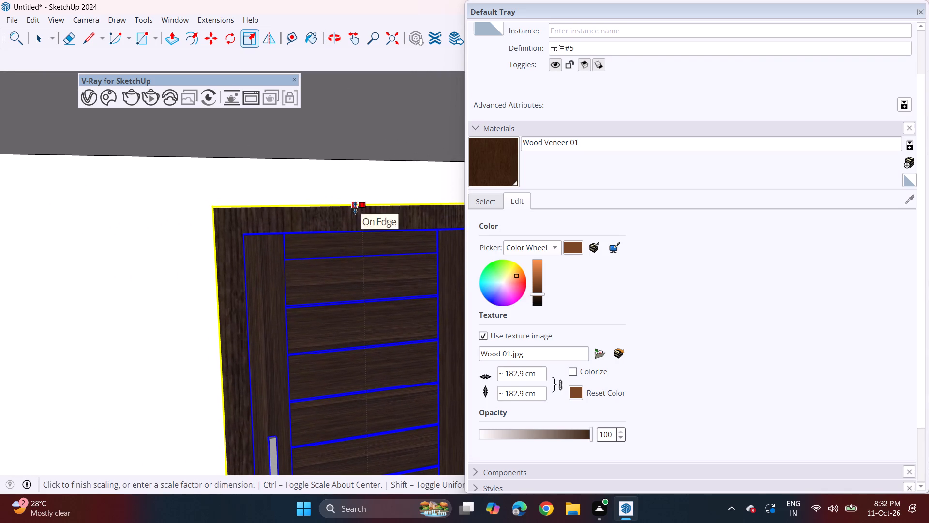
left_click(355, 208)
Copy the fitted door down into the matching door openings on the two floors below, and clear the selection.
middle_click_drag(361, 215, 290, 186)
scroll(248, 187, "down", 12)
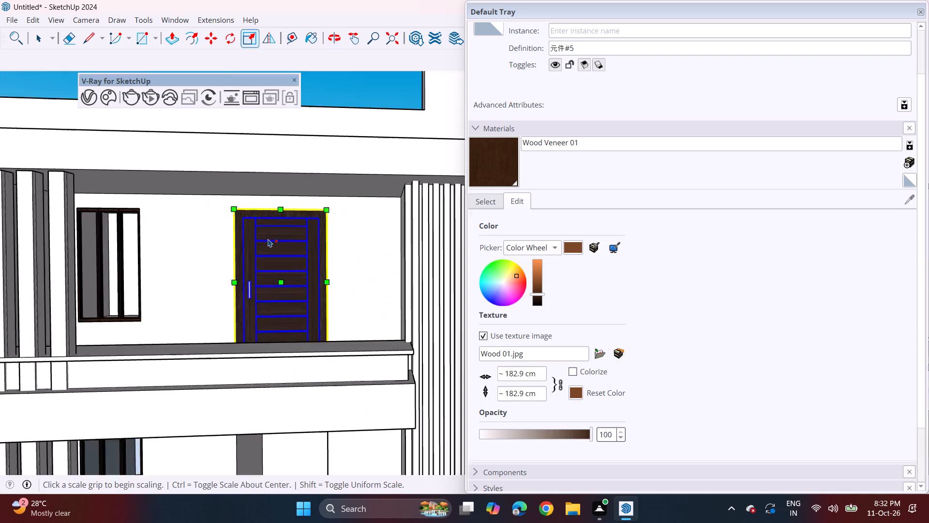
middle_click_drag(285, 278, 263, 207, "shift")
middle_click_drag(261, 207, 257, 276)
key("space")
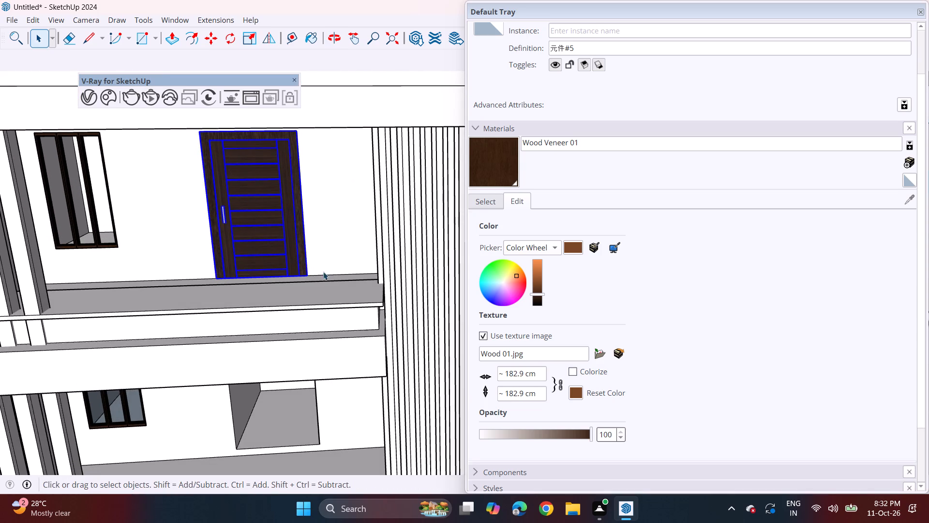
key("m")
left_click(307, 276)
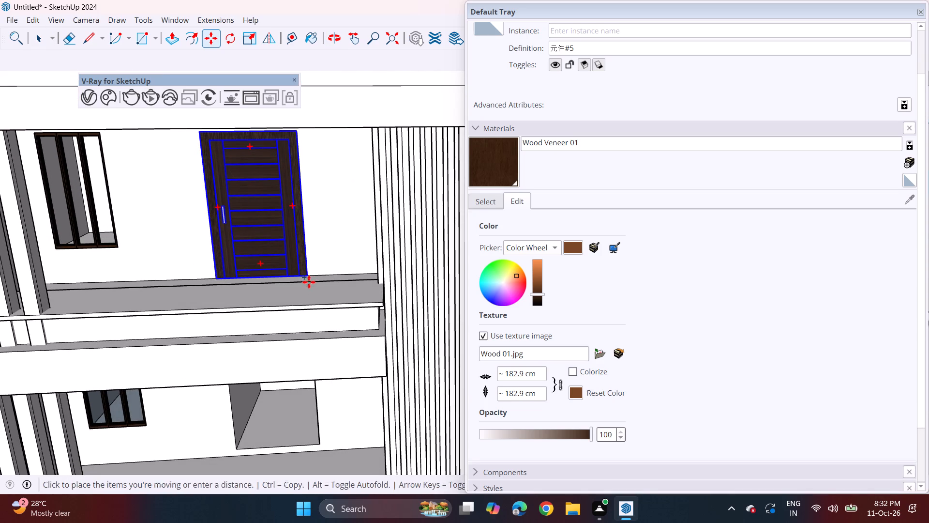
middle_click_drag(323, 364, 323, 200, "shift")
left_click(320, 328)
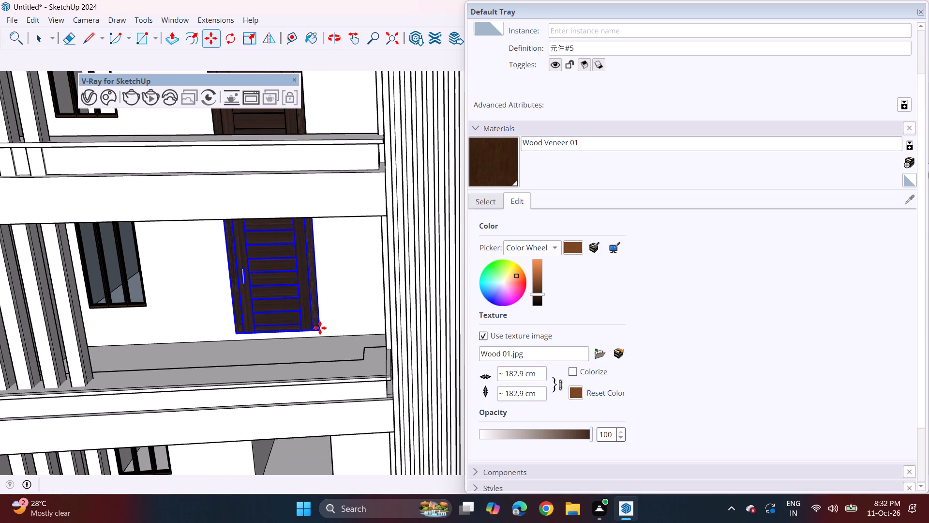
left_click(320, 328)
middle_click_drag(329, 378, 325, 225, "shift")
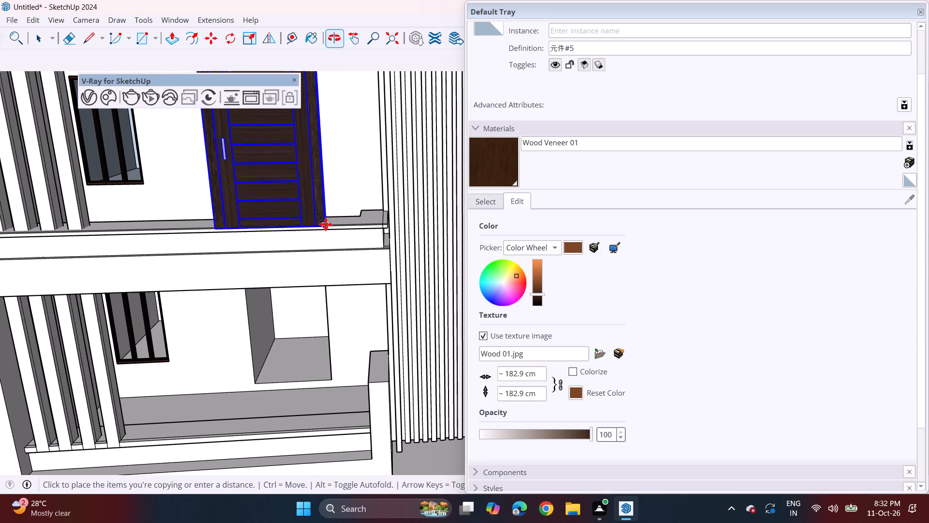
left_click(332, 379)
scroll(337, 331, "down", 2)
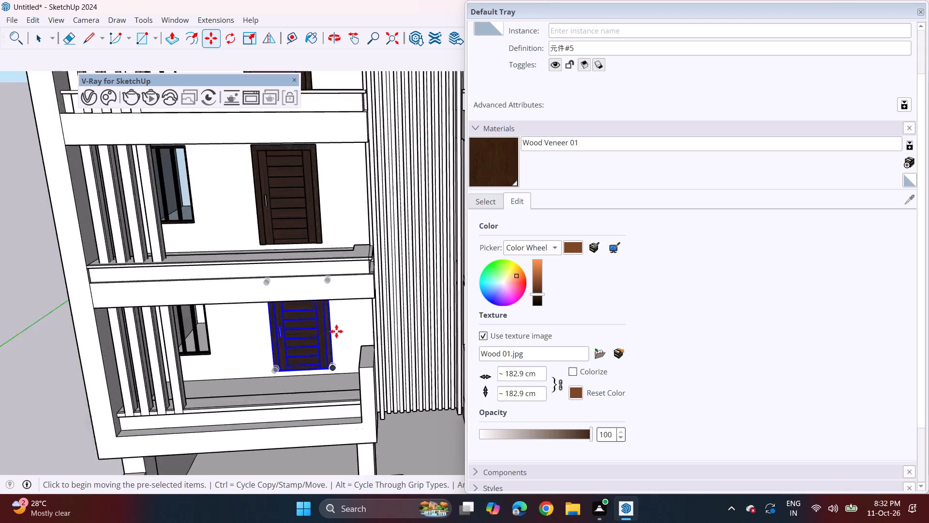
scroll(336, 331, "down", 5)
middle_click_drag(305, 309, 304, 242)
scroll(305, 241, "down", 2)
key("space")
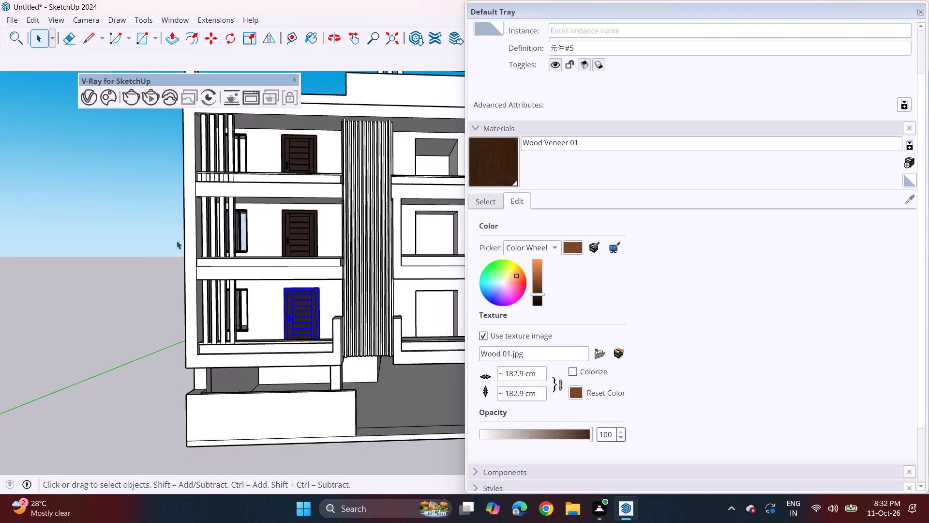
left_click(131, 249)
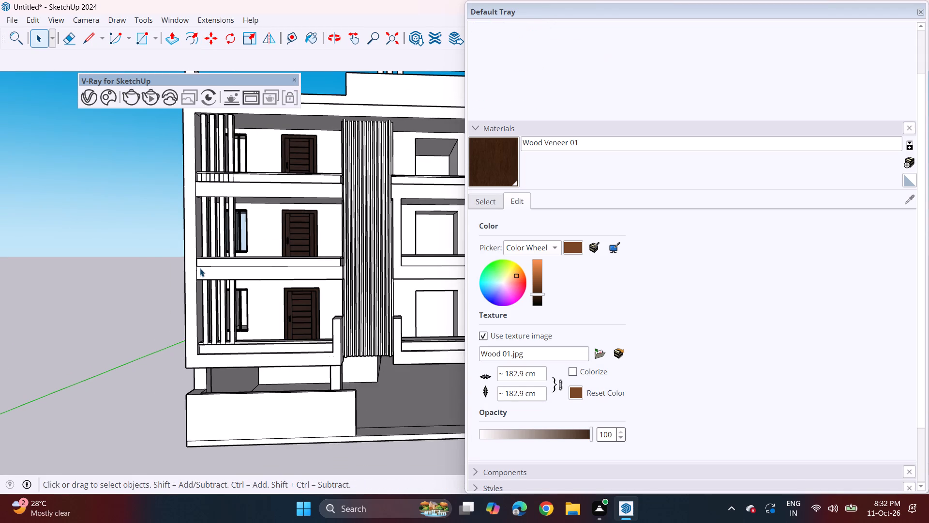
Copy the top-floor door across to the outermost opening of the top balcony beyond the vertical fins.
scroll(190, 268, "down", 1)
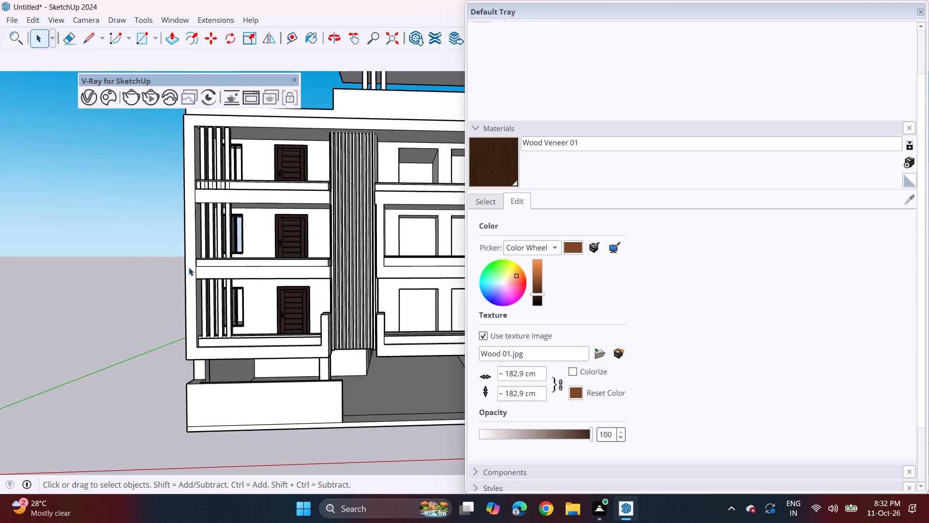
middle_click_drag(273, 181, 262, 240)
left_click(282, 169)
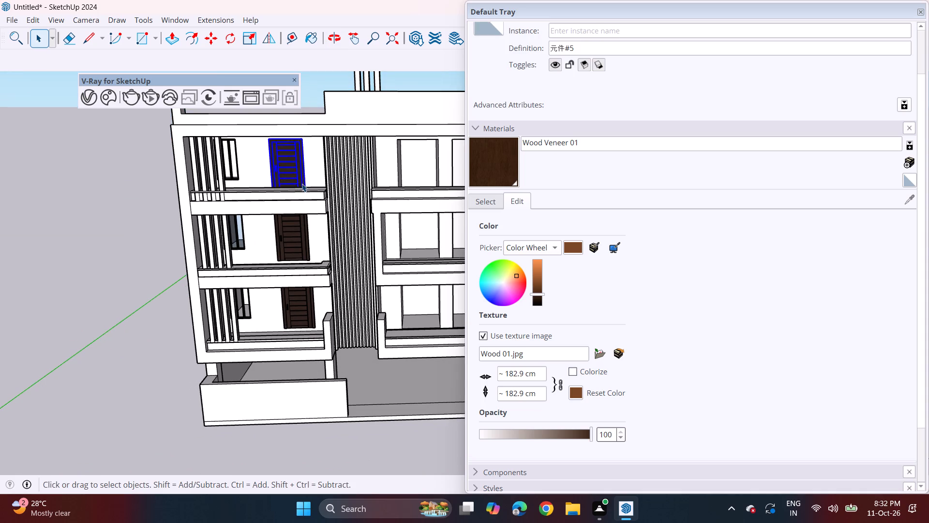
key("m")
left_click(301, 175)
middle_click_drag(316, 182, 116, 182, "shift")
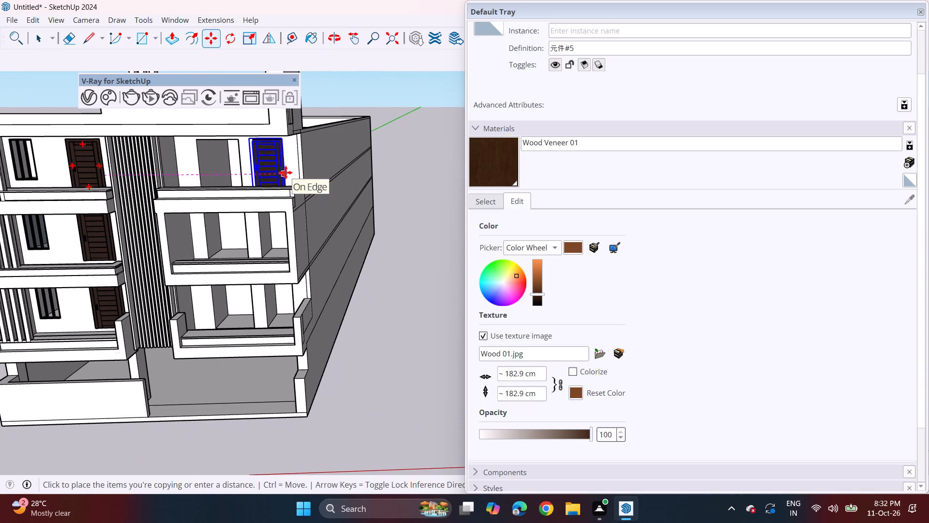
left_click(285, 172)
Scale the copied door down from its upper corner to match the width of the narrower opening.
middle_click_drag(230, 148, 306, 133)
scroll(268, 160, "up", 7)
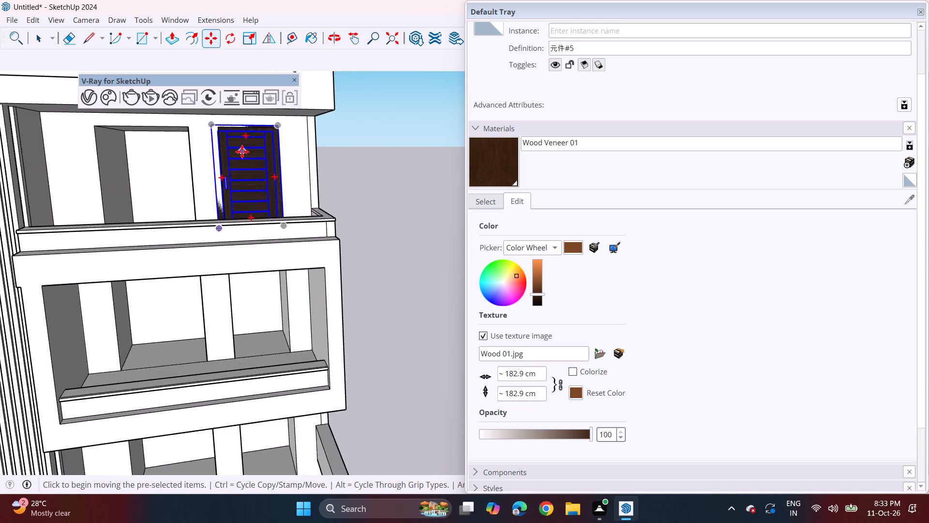
scroll(242, 152, "up", 3)
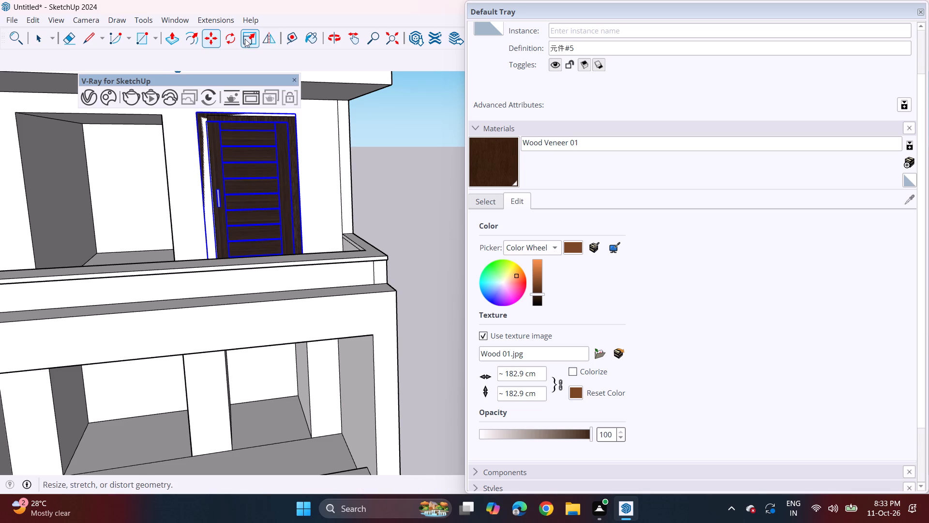
left_click(249, 37)
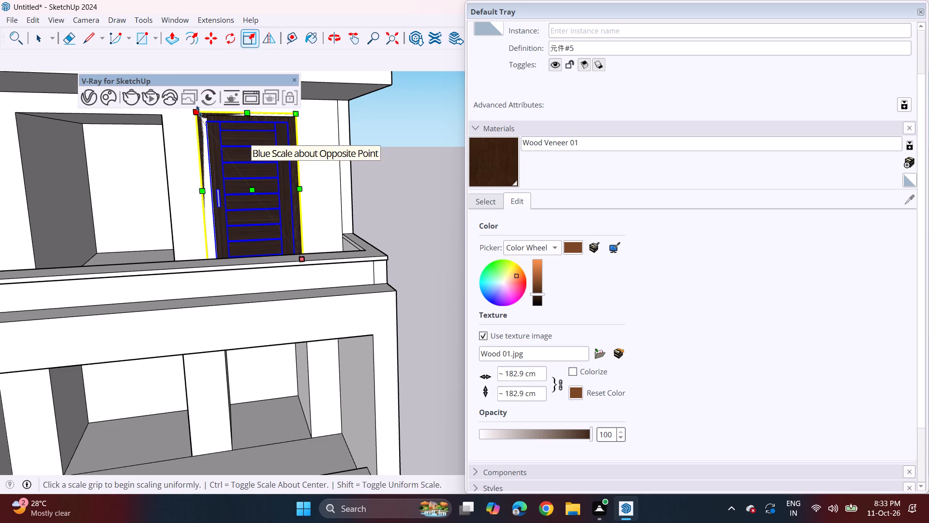
left_click(197, 112)
left_click(209, 131)
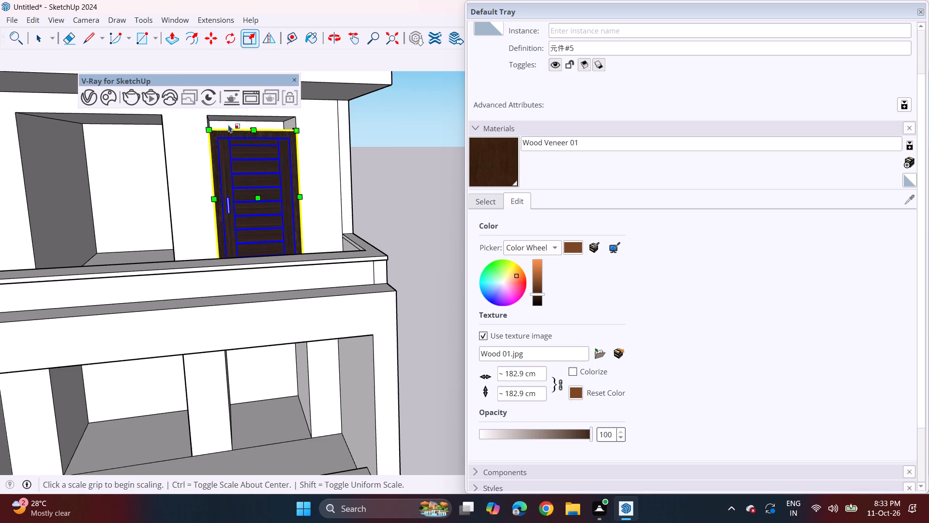
Stretch the bottom of the copied door down to the balcony floor.
middle_click_drag(227, 129, 223, 172)
scroll(240, 147, "up", 2)
middle_click_drag(261, 283, 181, 261)
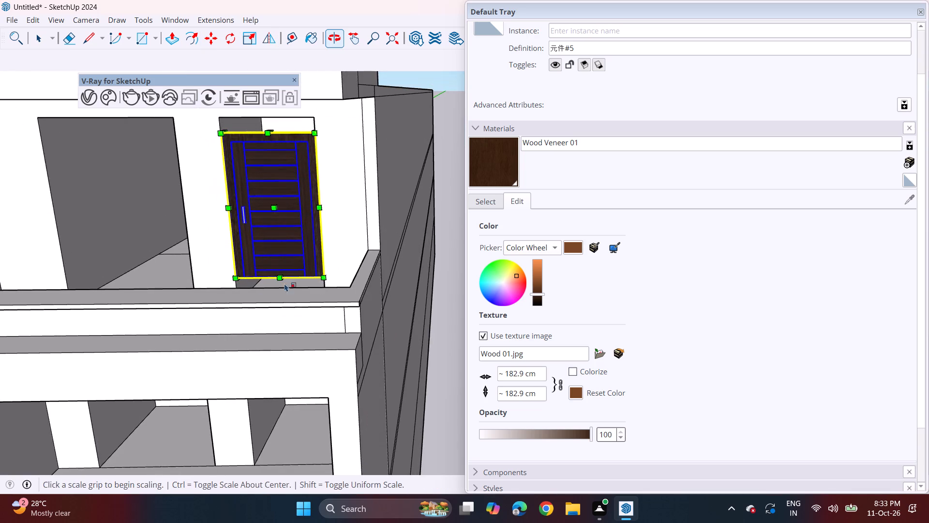
scroll(285, 283, "up", 3)
middle_click_drag(266, 268, 236, 263)
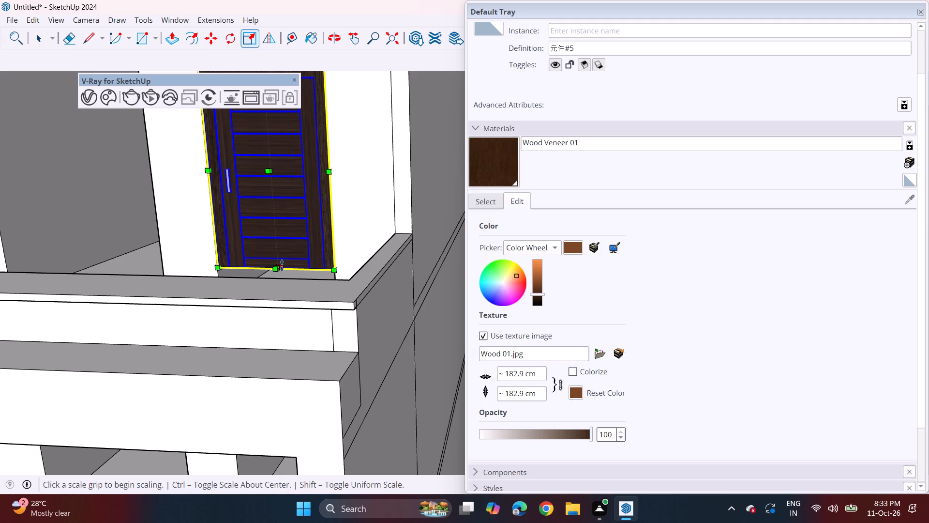
left_click(282, 265)
middle_click_drag(284, 271, 286, 310)
left_click(297, 321)
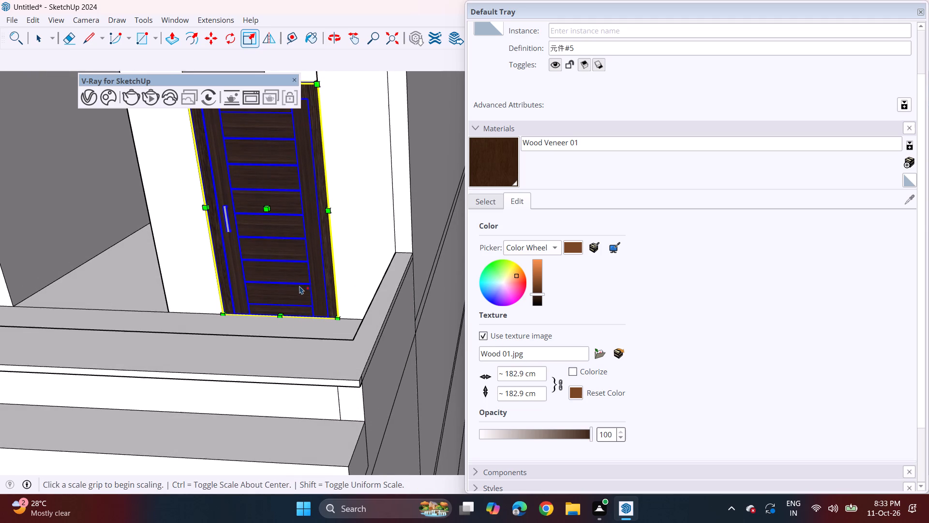
Stretch the top of the copied door up to the upper edge of its opening.
middle_click_drag(279, 213, 271, 306)
middle_click_drag(273, 294, 240, 207)
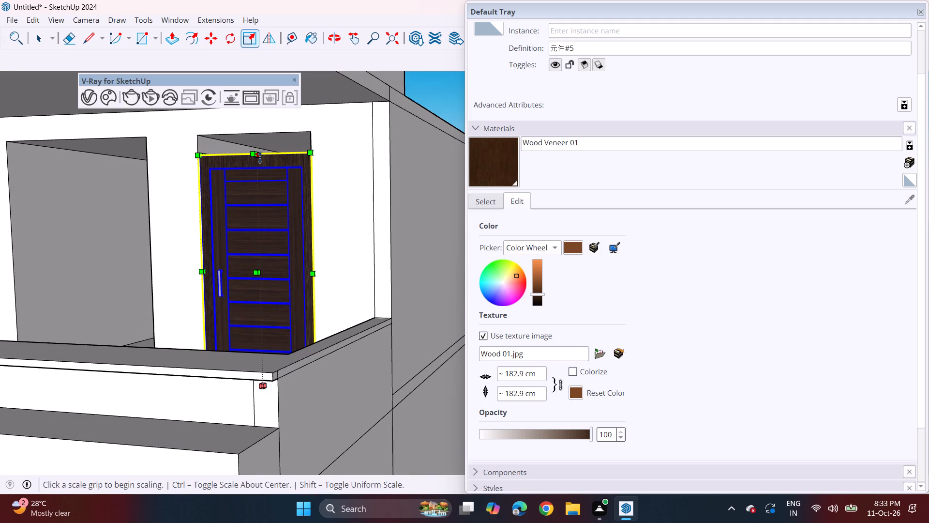
left_click(261, 154)
left_click(265, 135)
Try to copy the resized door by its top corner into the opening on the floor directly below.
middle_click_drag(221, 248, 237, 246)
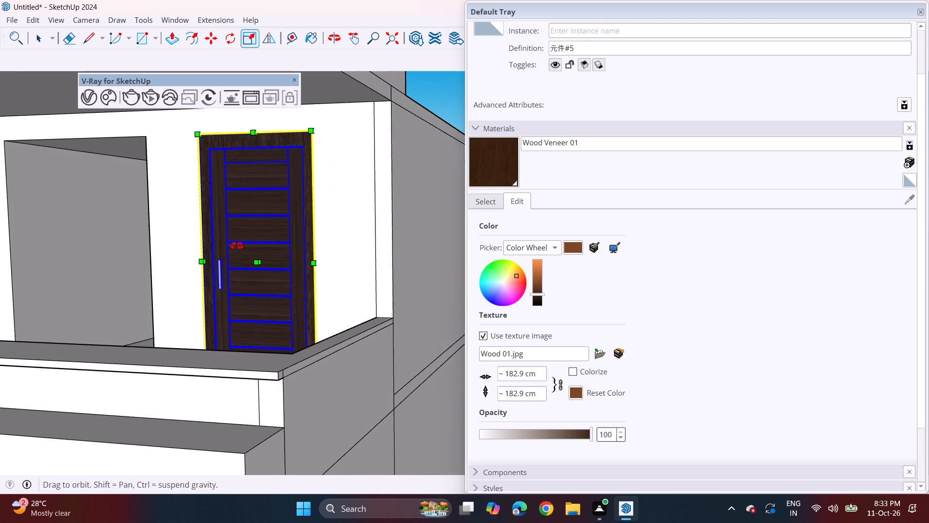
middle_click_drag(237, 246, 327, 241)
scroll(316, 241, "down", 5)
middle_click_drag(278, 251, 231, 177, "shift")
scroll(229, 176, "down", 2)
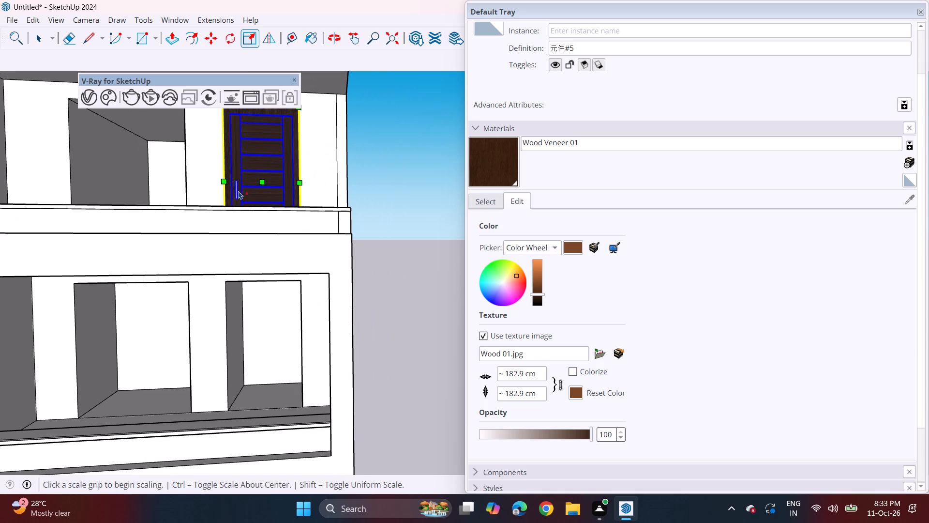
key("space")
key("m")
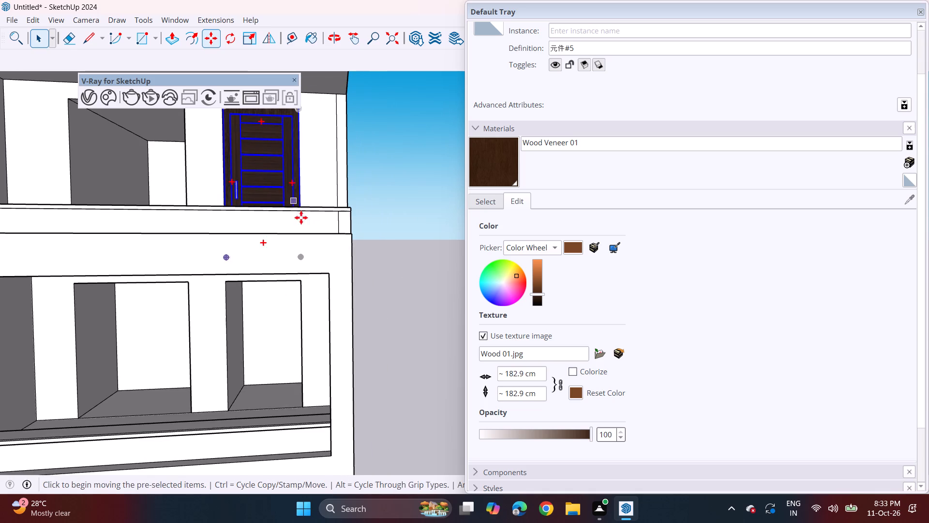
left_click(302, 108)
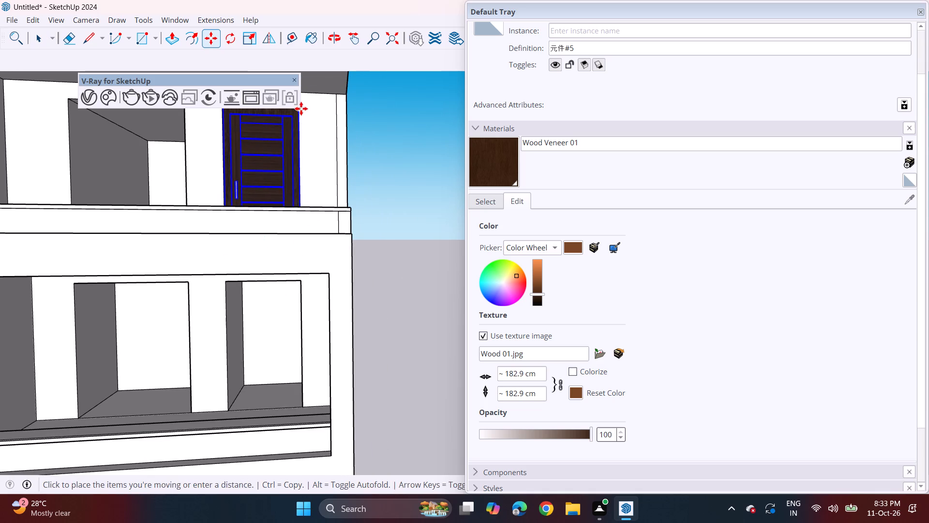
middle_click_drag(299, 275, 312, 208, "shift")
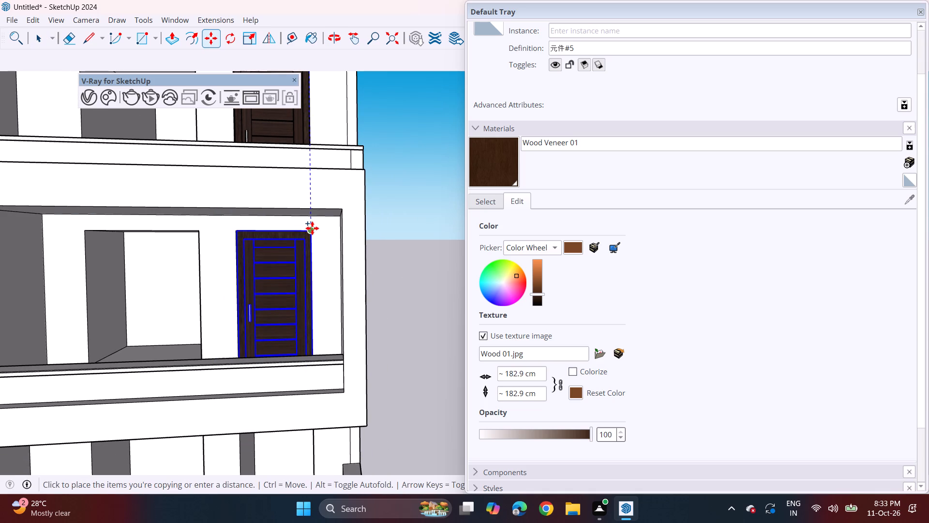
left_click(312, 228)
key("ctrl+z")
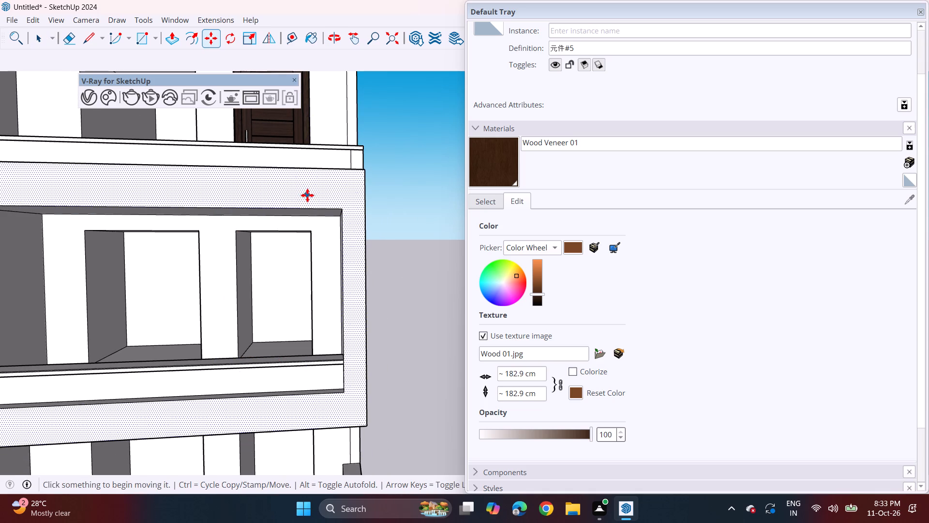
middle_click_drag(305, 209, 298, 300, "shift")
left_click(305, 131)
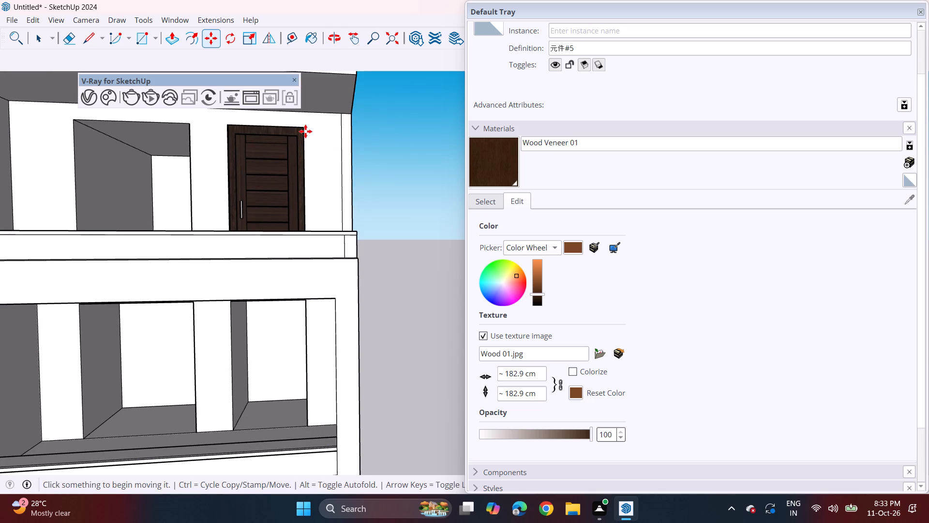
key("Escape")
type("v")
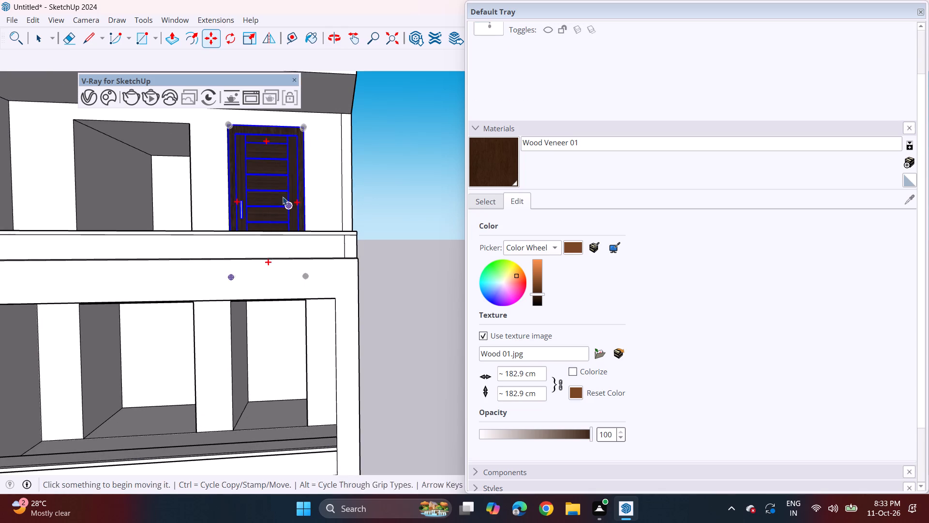
Copy the resized narrow door by its top corner straight down into the matching balcony opening one floor below.
key("space")
left_click(283, 196)
key("p")
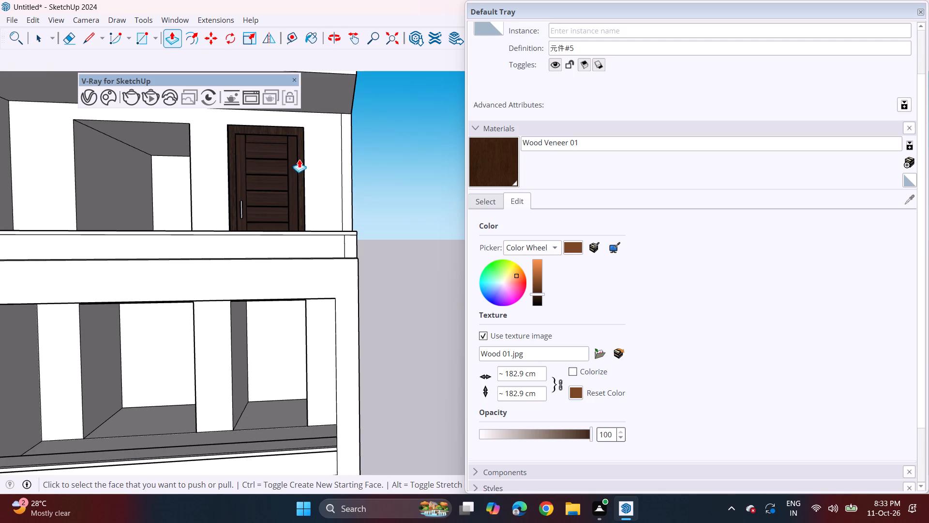
key("space")
left_click(289, 172)
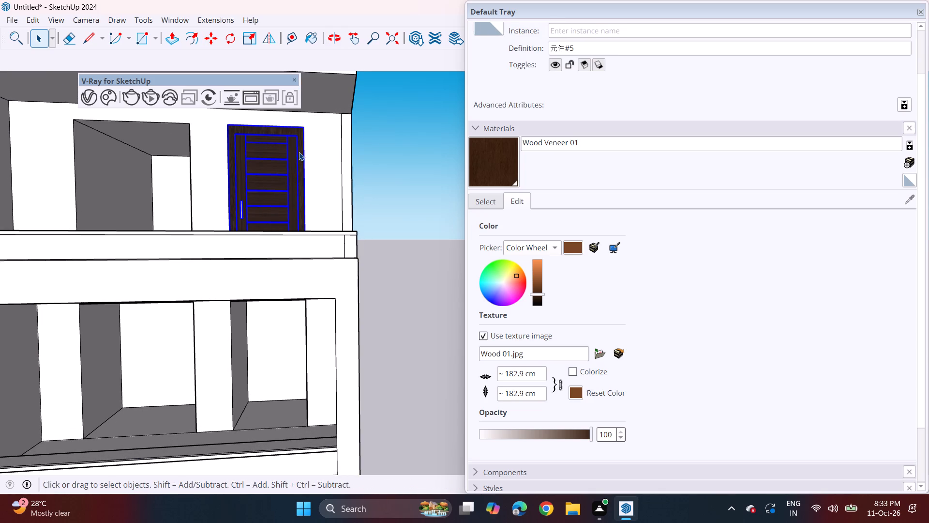
key("m")
left_click(303, 127)
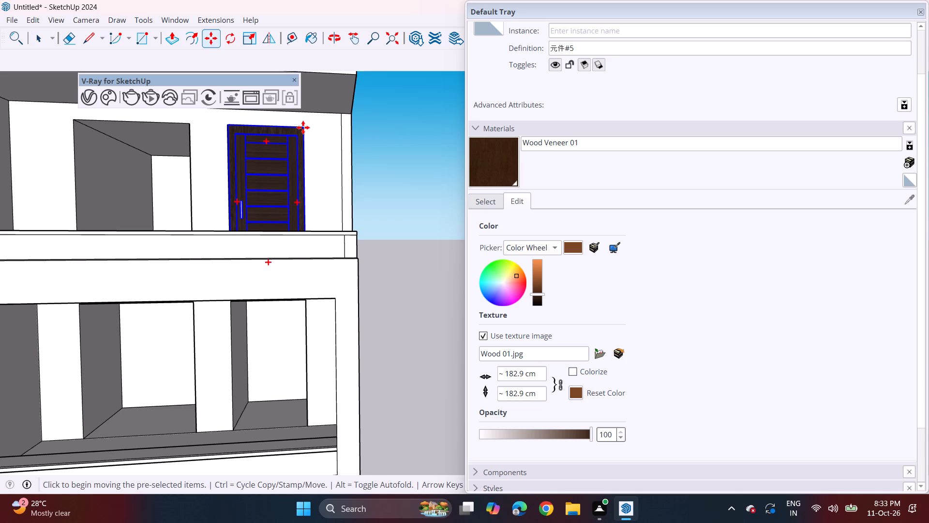
middle_click_drag(272, 283, 289, 235)
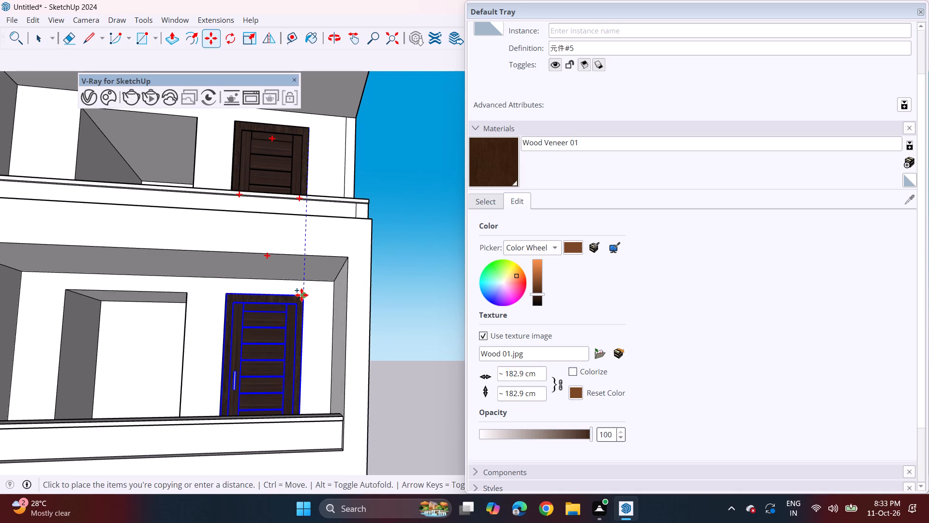
left_click(301, 295)
Copy the same door by its top corner into the matching opening on the lowest balcony floor, and deselect it.
middle_click_drag(306, 303, 288, 201, "shift")
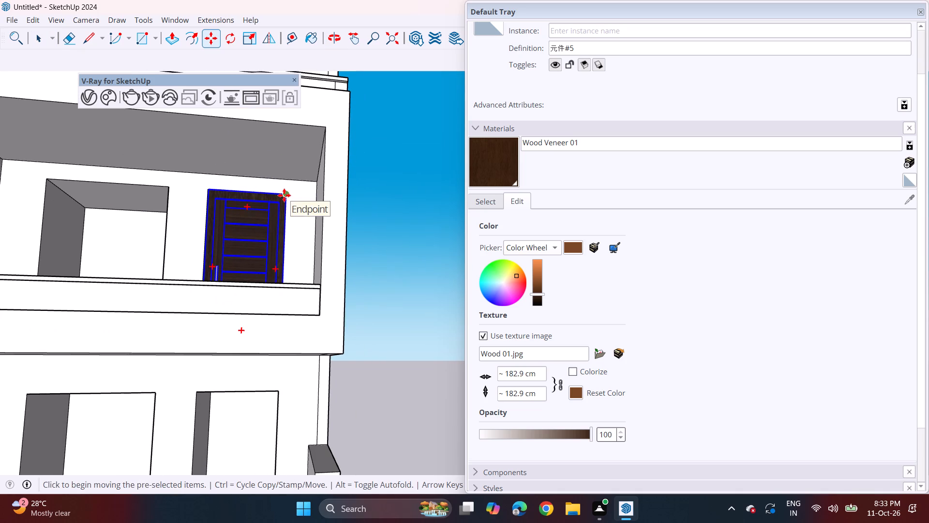
left_click(284, 195)
left_click(277, 393)
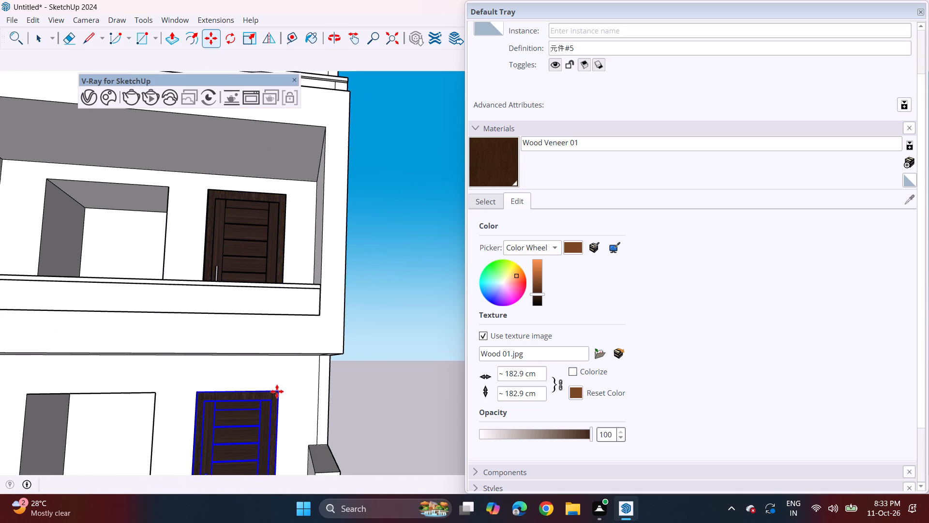
scroll(277, 372, "down", 7)
middle_click_drag(278, 377, 252, 426)
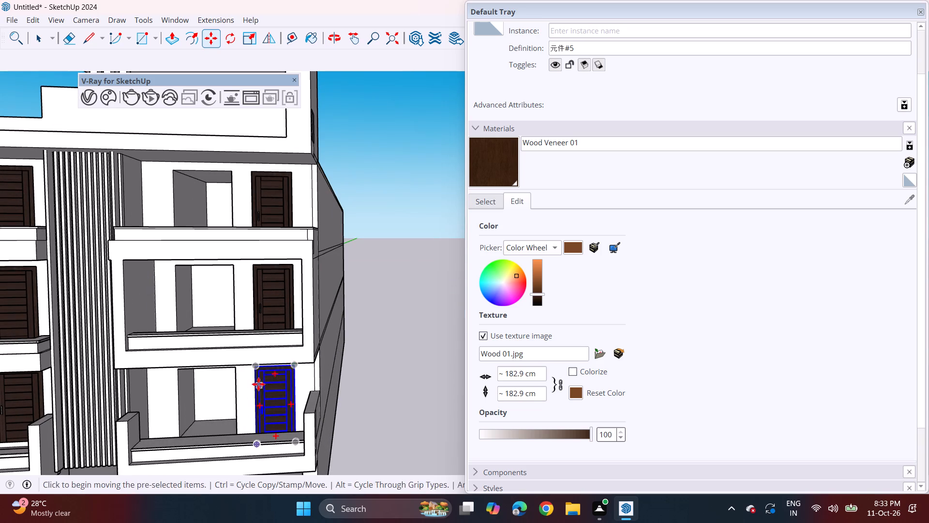
key("space")
left_click(378, 369)
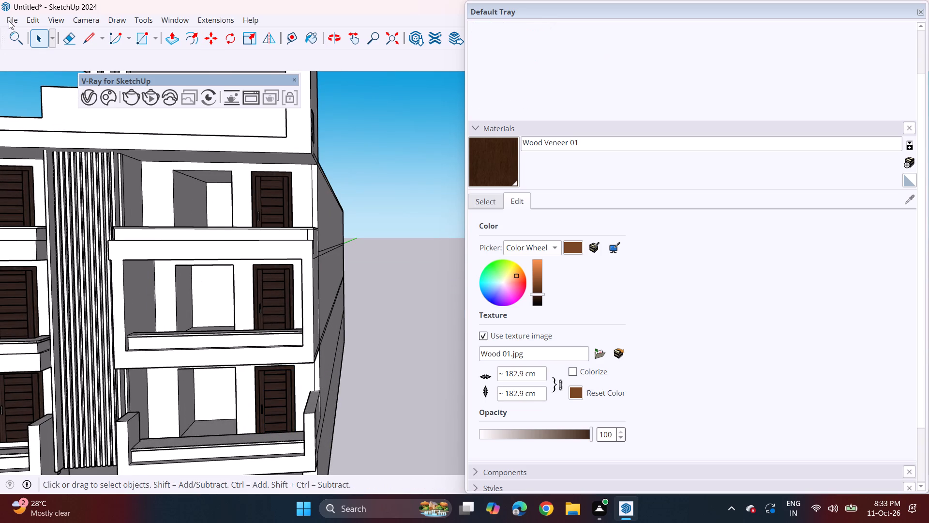
Import the Group_3 window model from Downloads and place it on the empty ground beside the building.
left_click(9, 21)
left_click(41, 188)
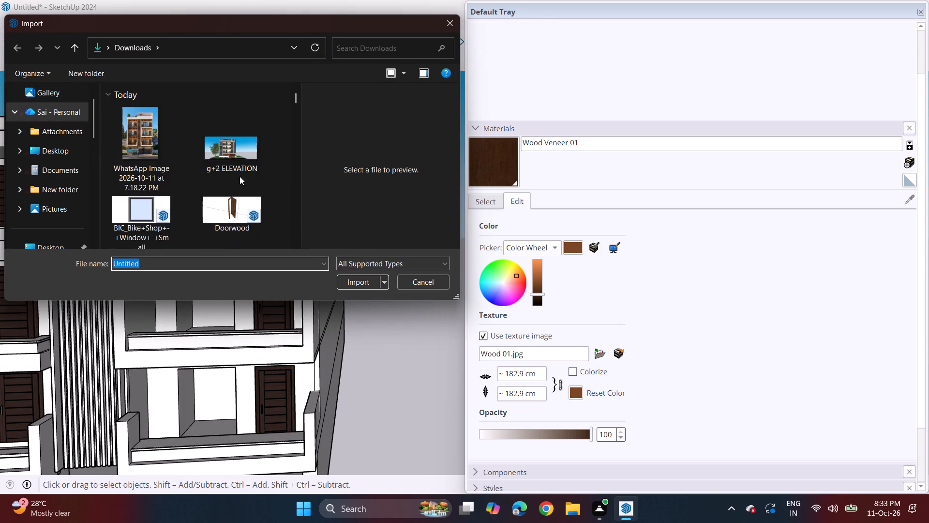
scroll(240, 176, "down", 4)
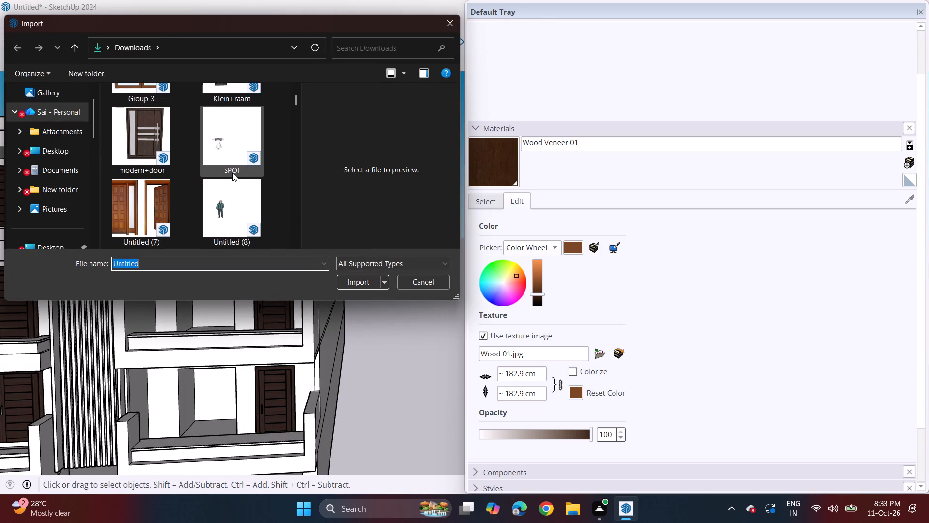
scroll(213, 153, "up", 2)
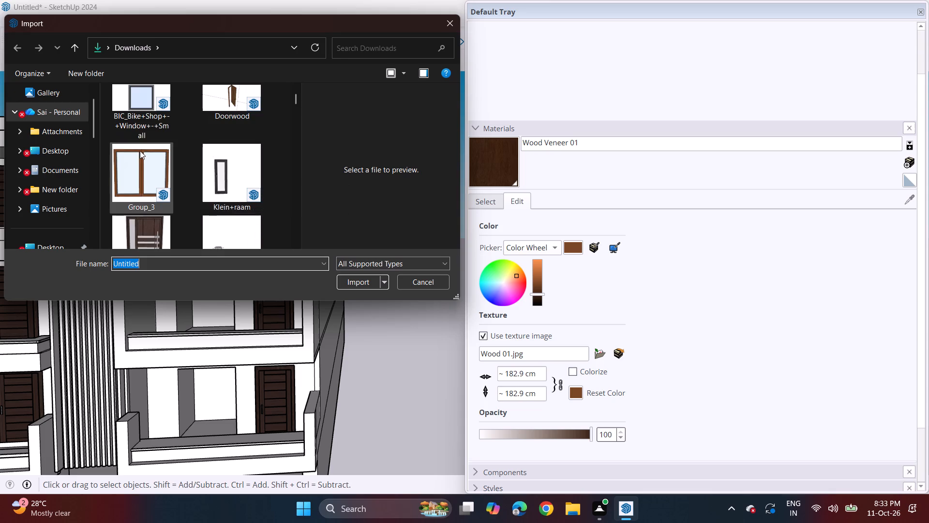
left_click(139, 150)
left_click(362, 282)
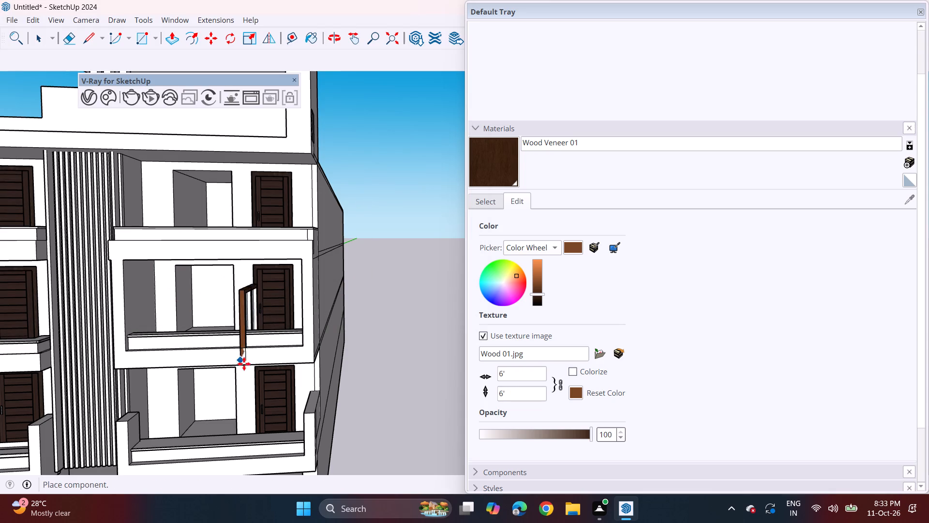
left_click(380, 386)
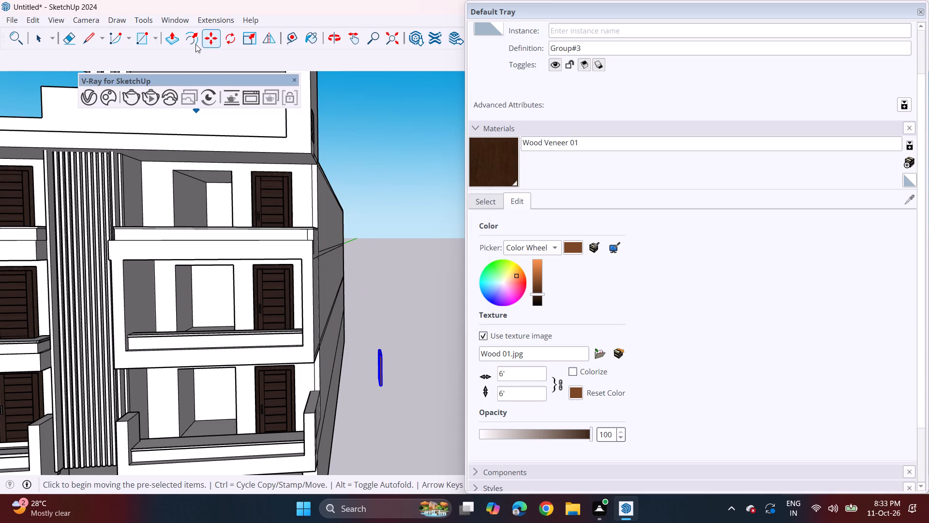
Rotate the imported window horizontally so that it lies parallel to the front facade.
left_click(224, 40)
left_click(379, 408)
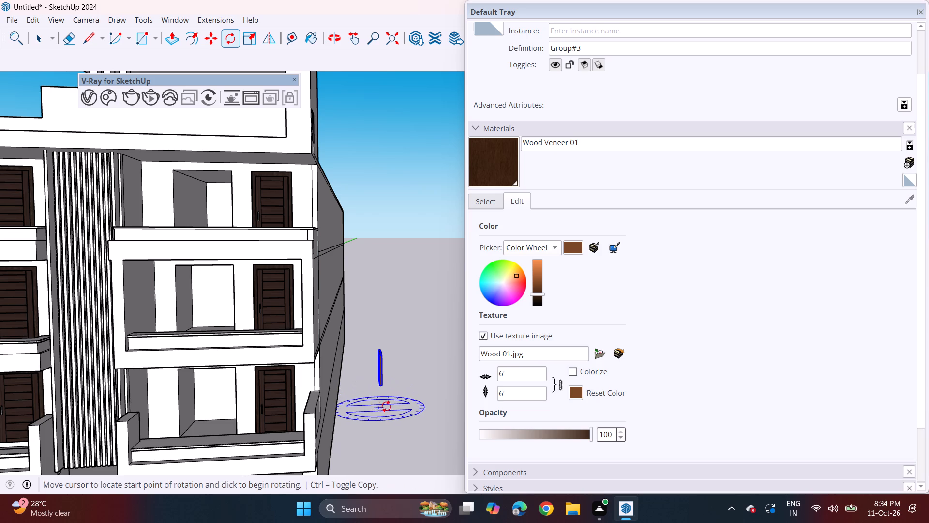
left_click(395, 406)
left_click(381, 425)
Move the window by its lower corner into the top-floor wide opening, against the jamb nearest the narrow door.
scroll(375, 413, "down", 2)
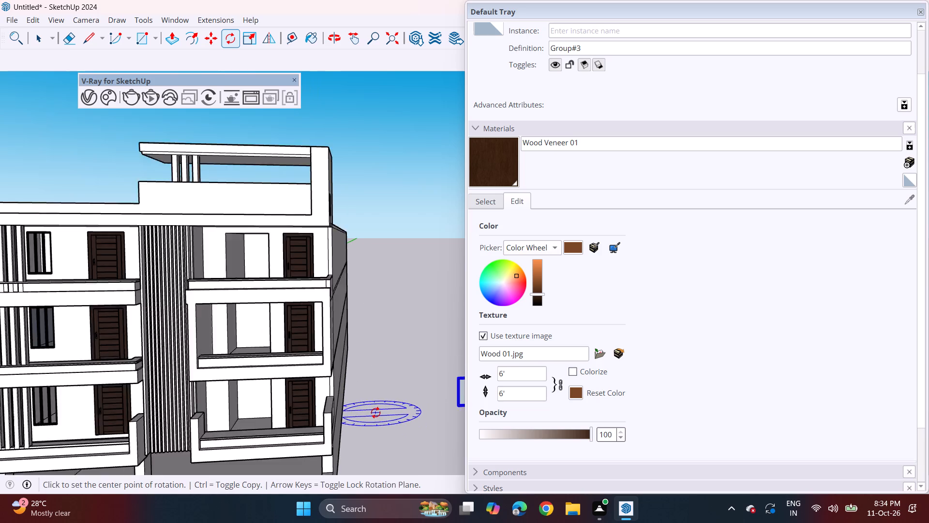
scroll(375, 413, "down", 3)
middle_click_drag(379, 405, 308, 388, "shift")
key("m")
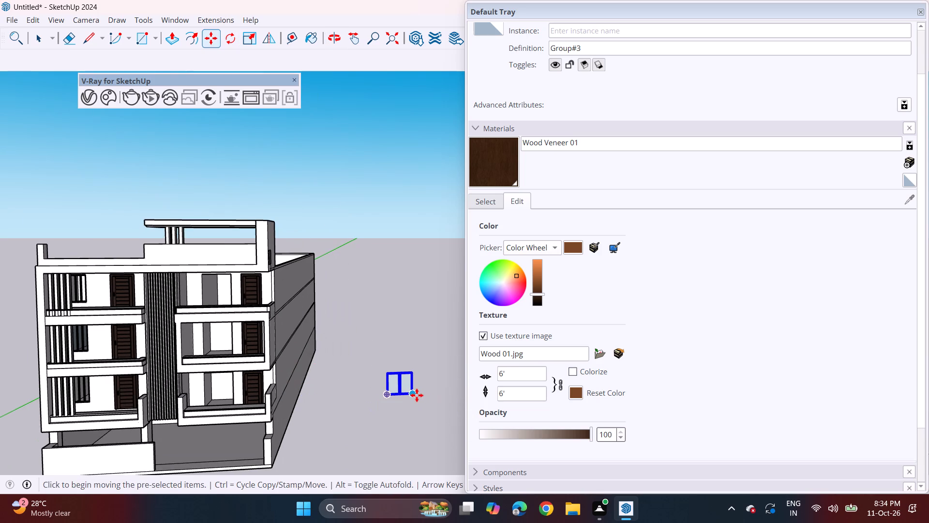
left_click(417, 395)
middle_click_drag(164, 312, 239, 361, "shift")
scroll(290, 349, "up", 3)
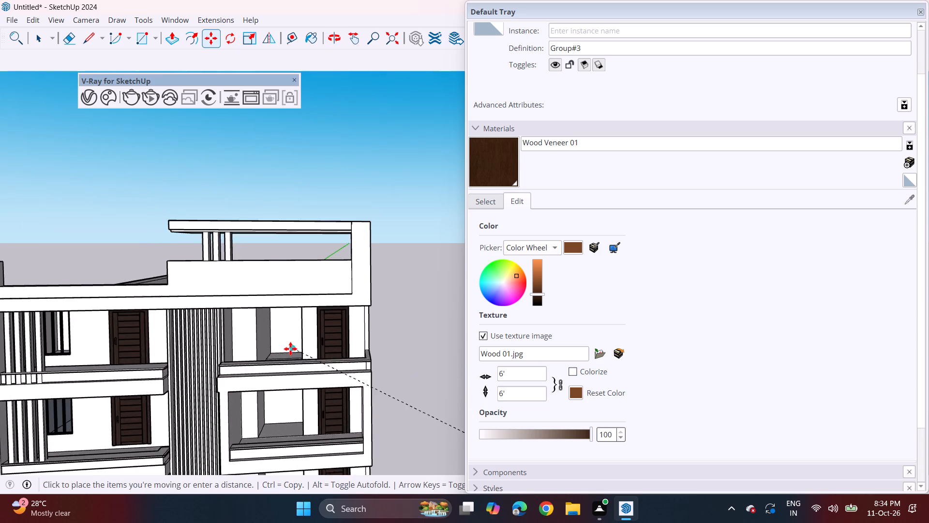
scroll(290, 349, "up", 12)
middle_click_drag(298, 374, 299, 387)
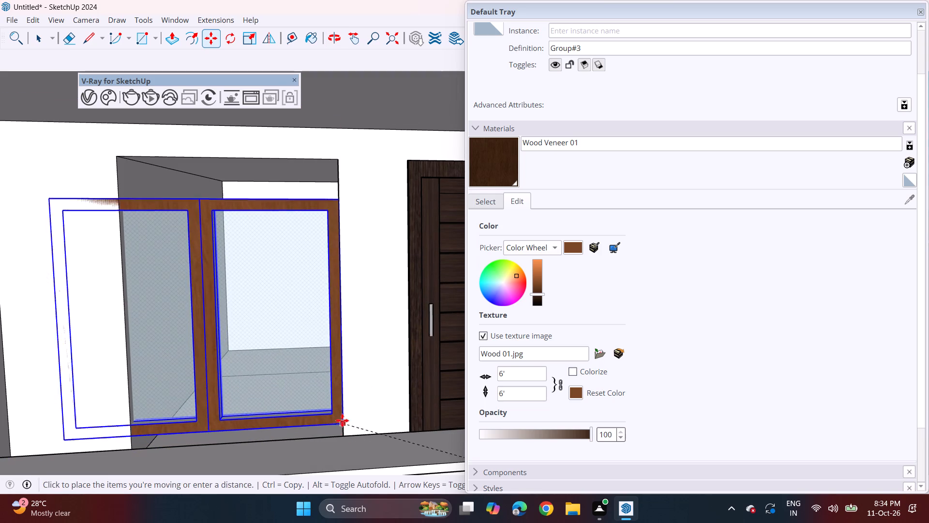
left_click(343, 425)
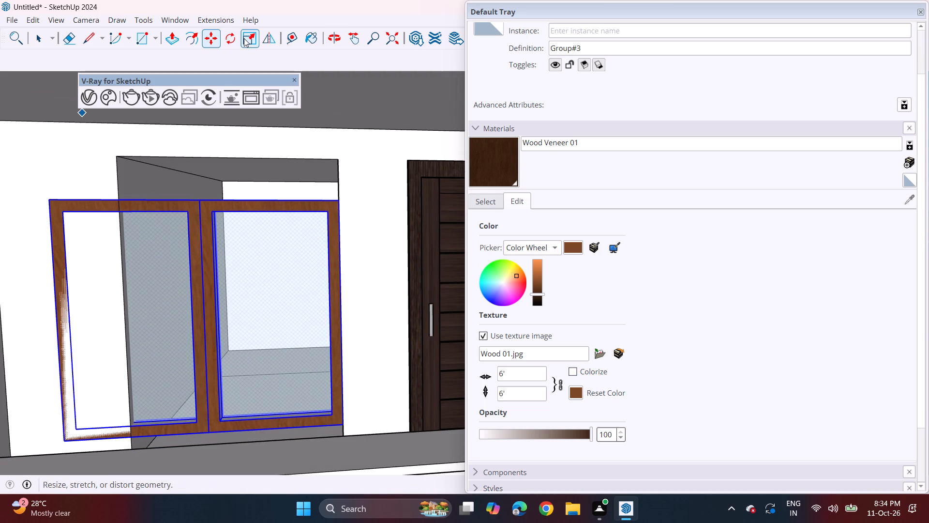
Scale the window to fill the opening, narrowing it to the far jamb and stretching its top and bottom edges.
left_click(244, 38)
left_click(64, 320)
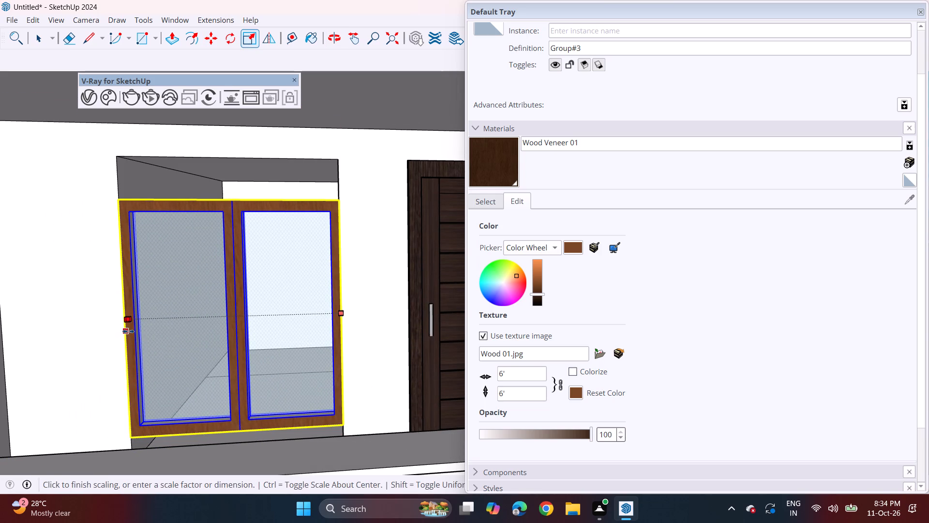
left_click(128, 331)
middle_click_drag(241, 206, 234, 231)
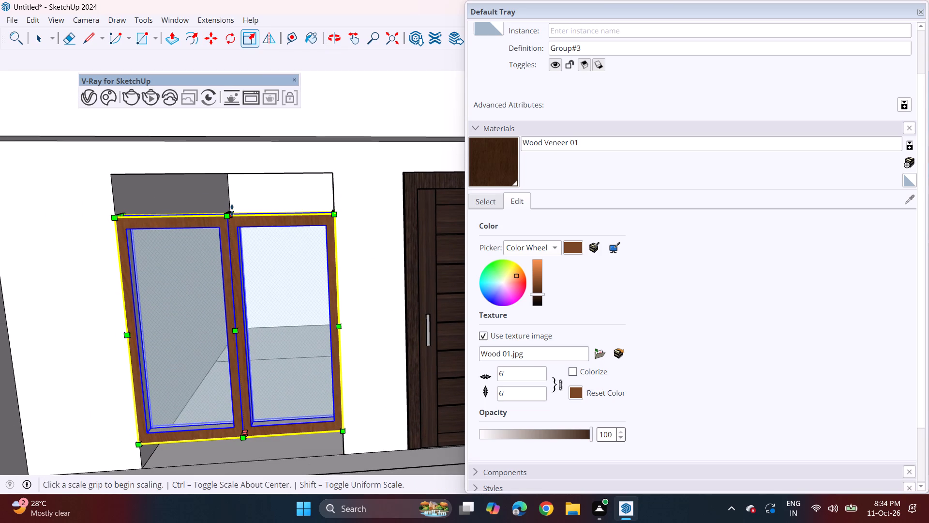
left_click(232, 210)
left_click(238, 175)
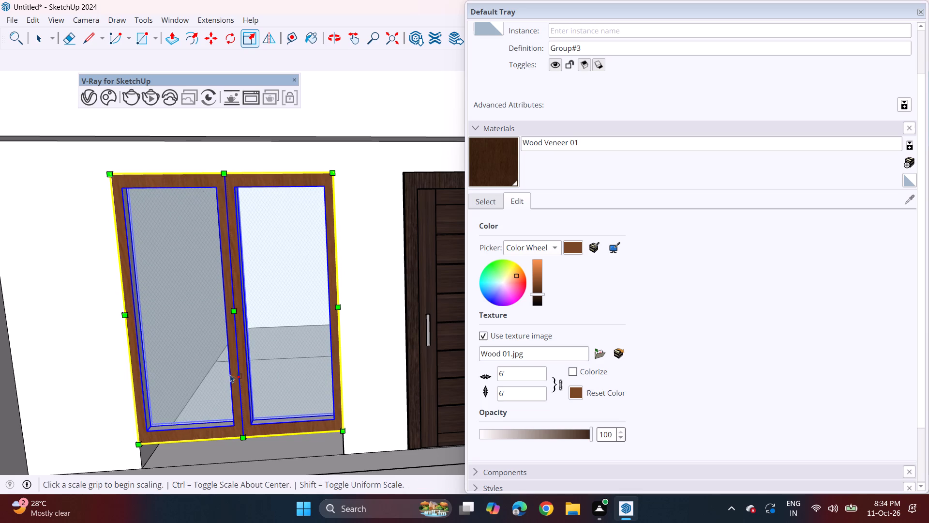
left_click(248, 431)
left_click(252, 463)
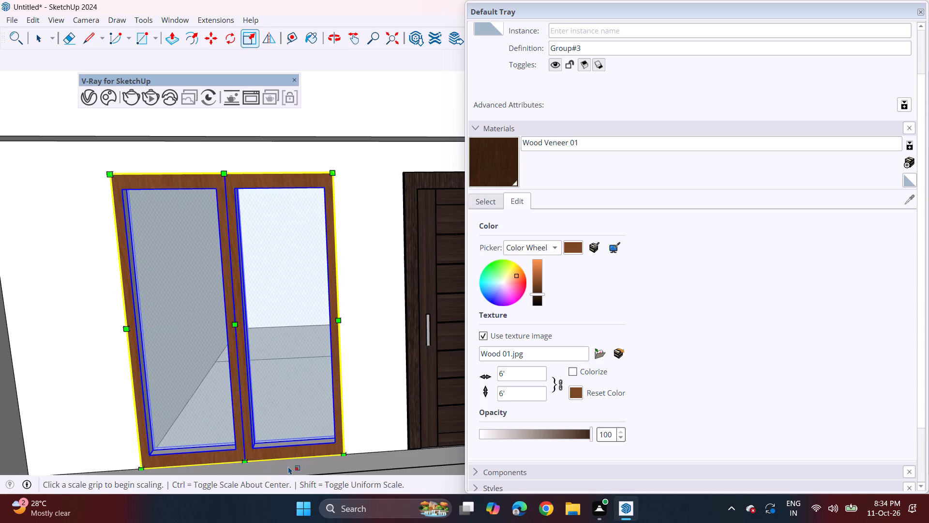
Open the window component for editing and try painting both halves of its frame with Wood Veneer 01.
middle_click_drag(282, 466, 301, 432)
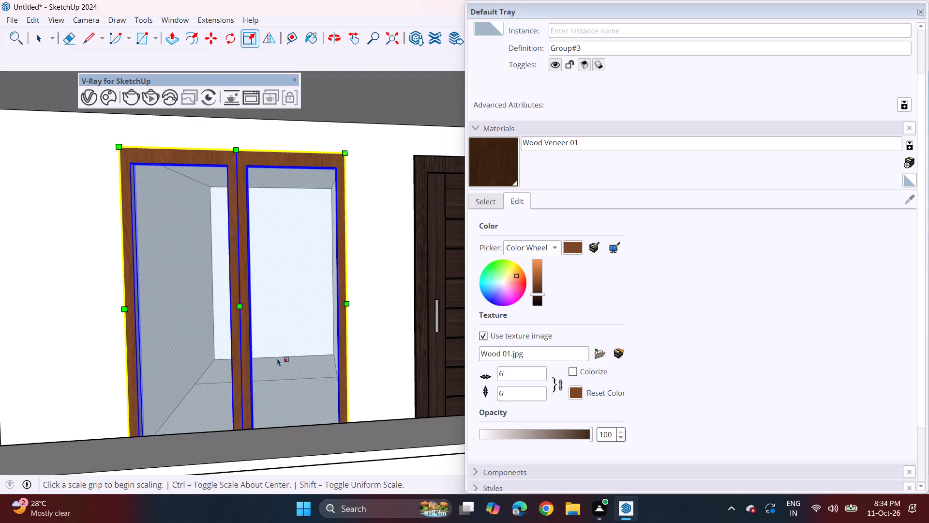
key("space")
right_click(250, 341)
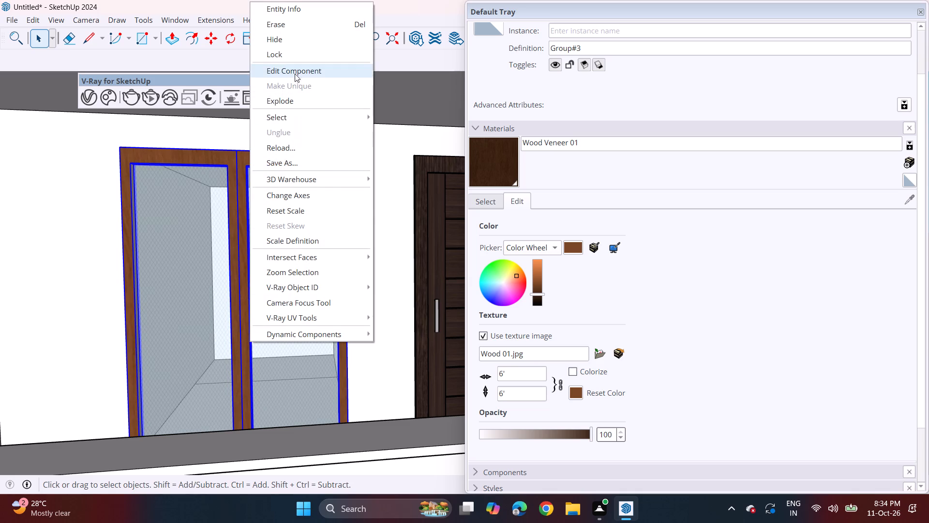
left_click(295, 70)
left_click(496, 169)
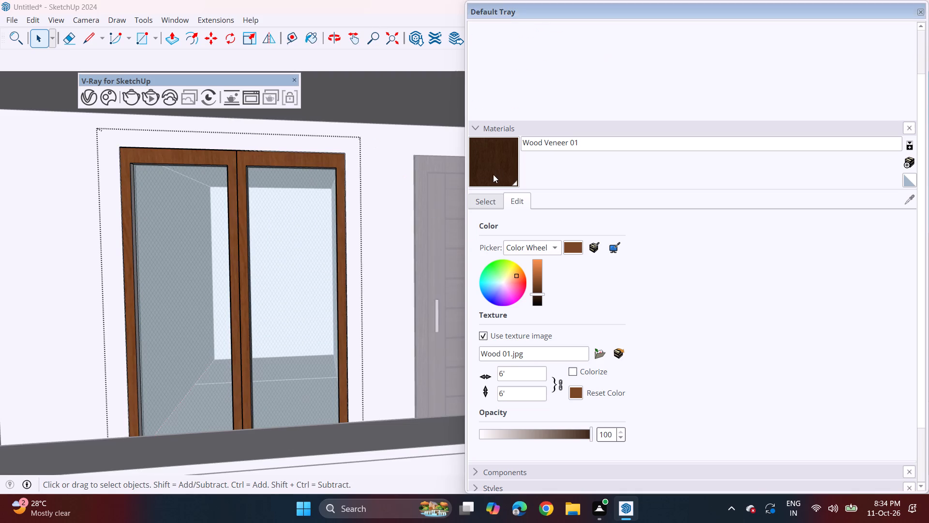
left_click(236, 217)
left_click(242, 212)
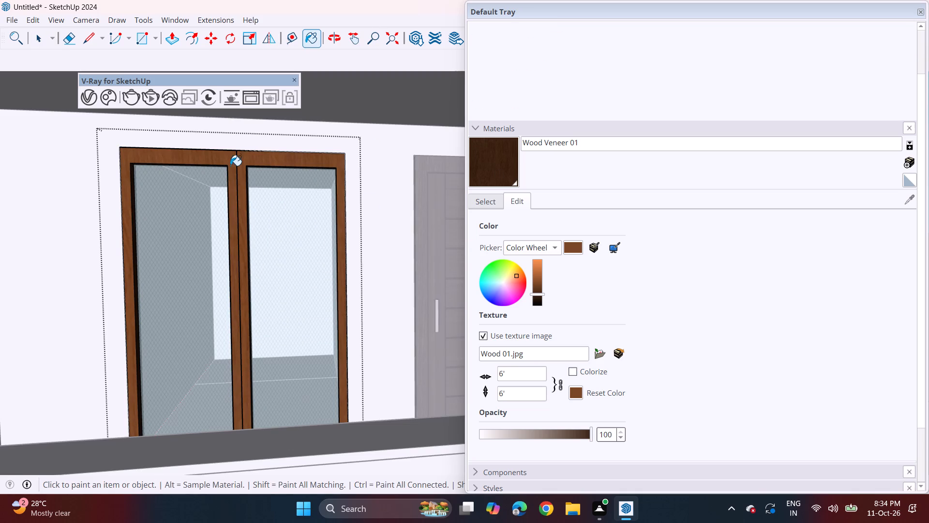
left_click(230, 162)
left_click(242, 160)
key("space")
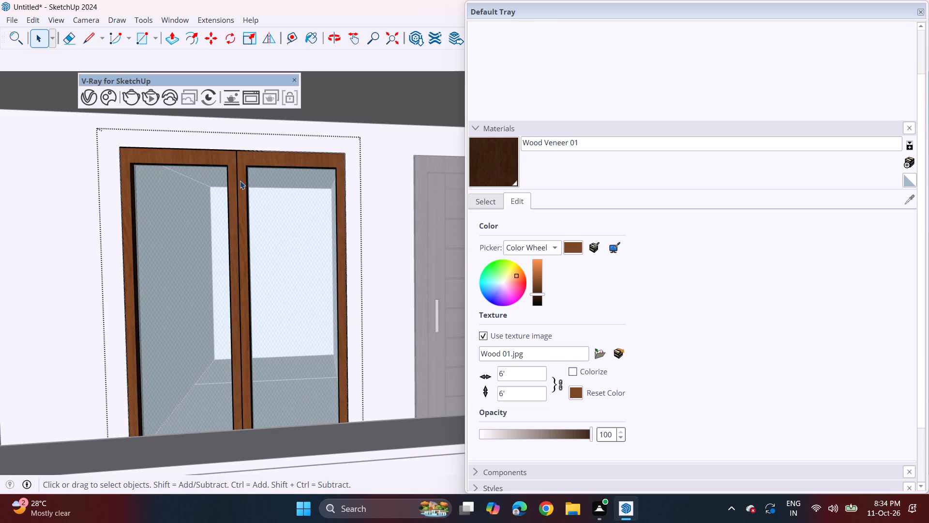
Open the sash group nearest the narrow door, paint its frame with Wood Veneer 01, and close the group.
left_click(241, 183)
right_click(241, 183)
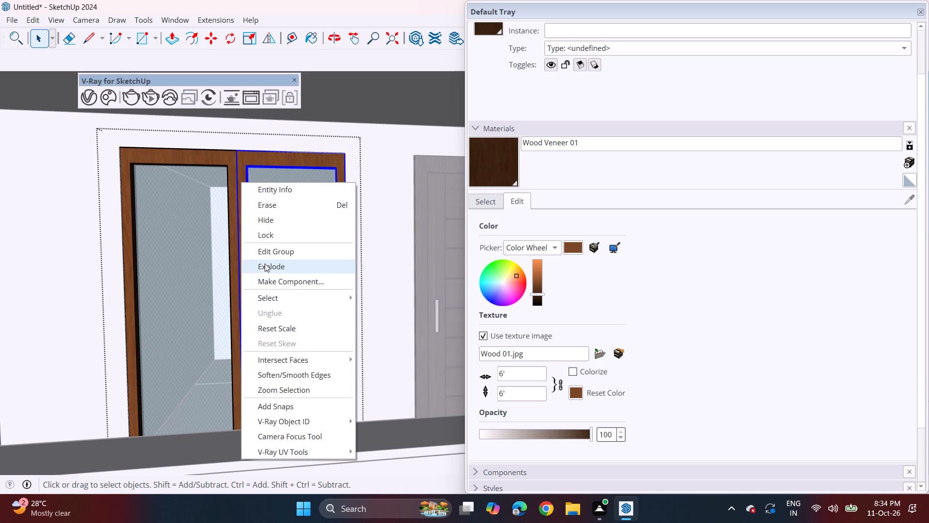
left_click(271, 249)
left_click(490, 159)
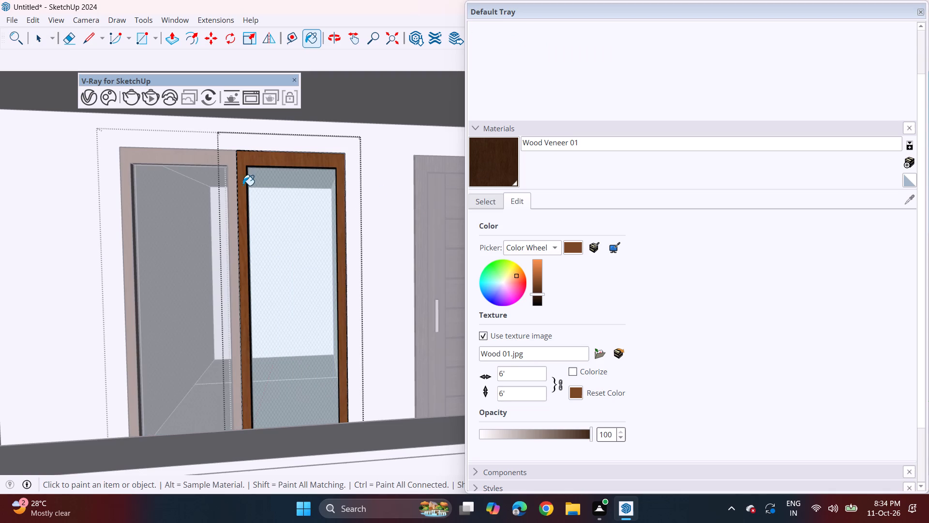
left_click(241, 173)
key("space")
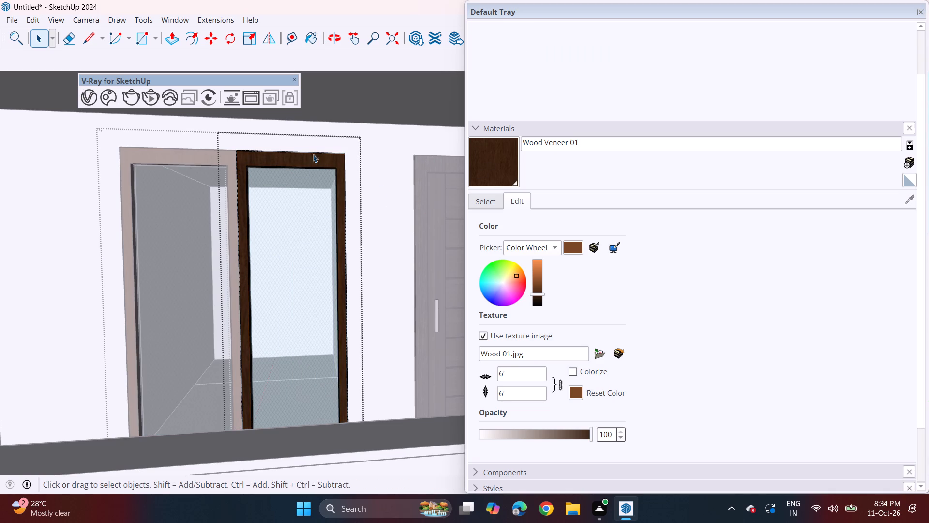
left_click(330, 119)
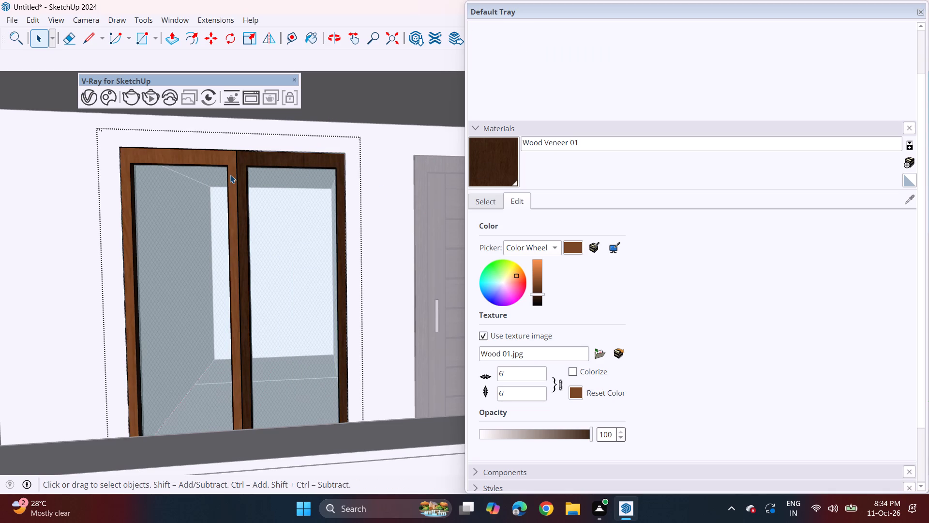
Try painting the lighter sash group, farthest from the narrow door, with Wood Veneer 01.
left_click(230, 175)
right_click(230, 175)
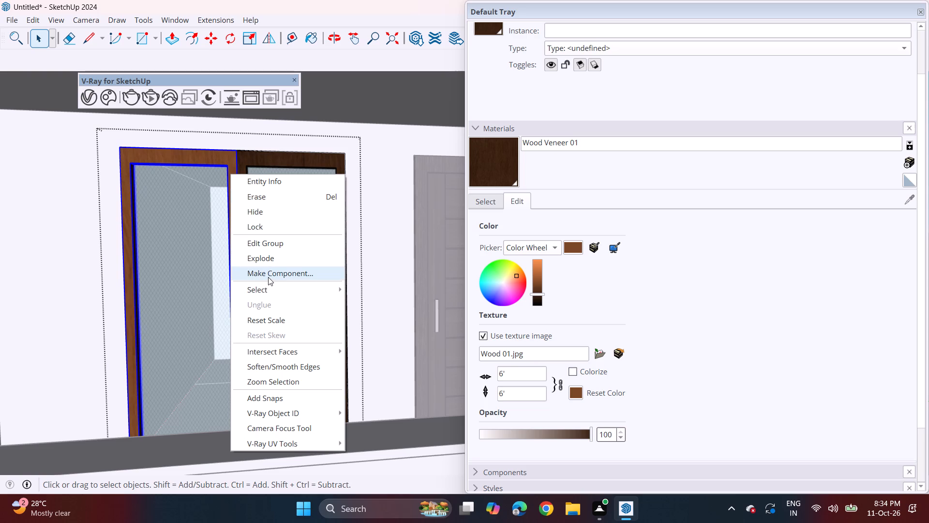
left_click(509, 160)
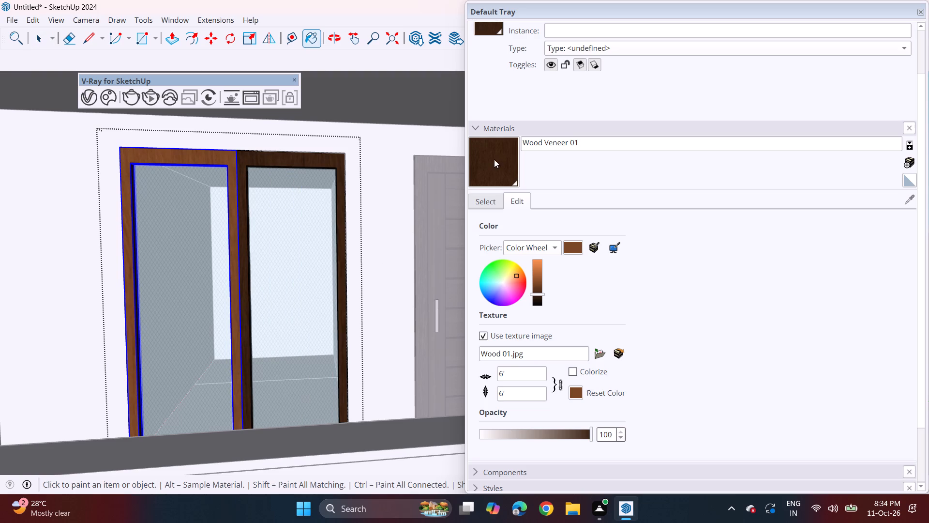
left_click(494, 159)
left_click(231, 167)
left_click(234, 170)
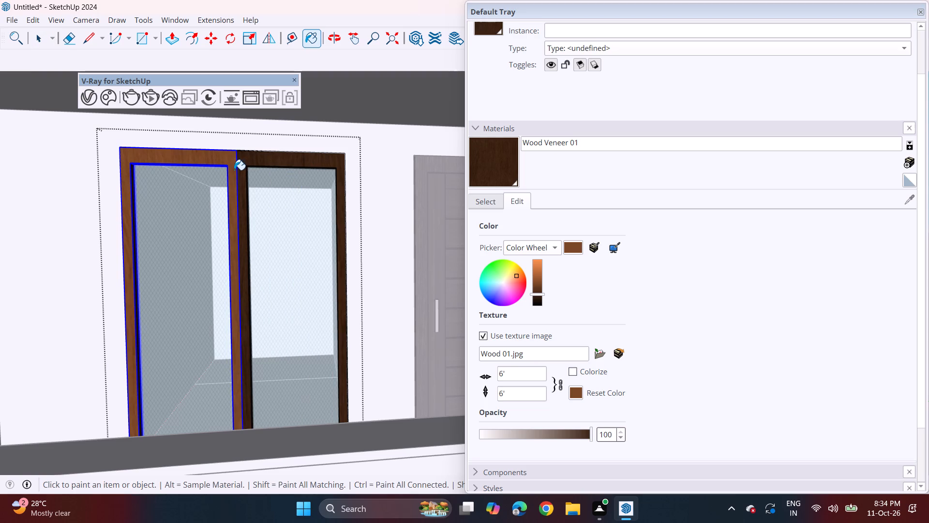
Convert the sash group farthest from the narrow door into a component, keeping the default settings.
key("space")
left_click(231, 173)
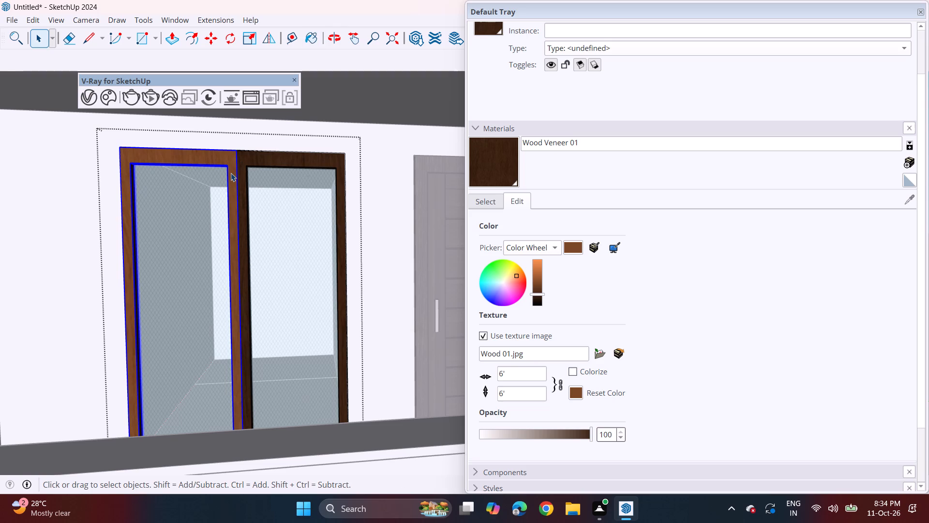
right_click(231, 173)
left_click(271, 276)
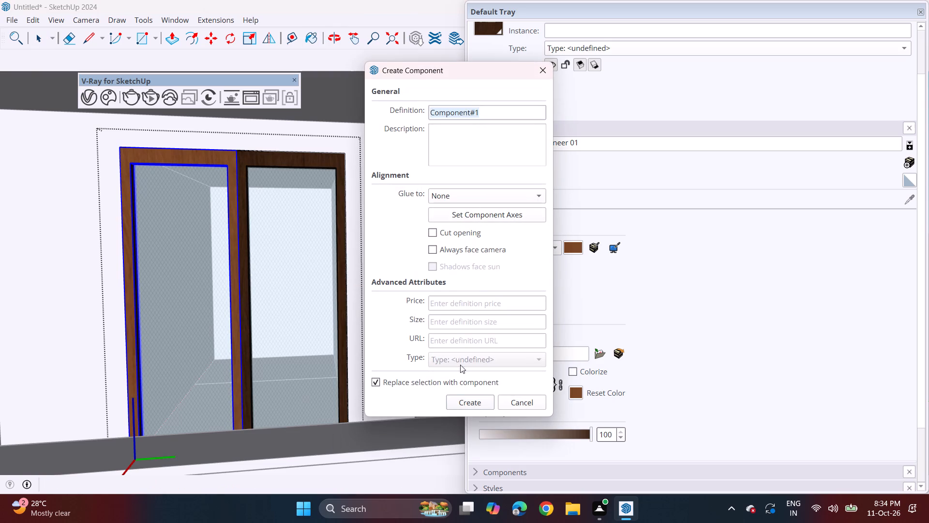
left_click(458, 402)
Open the new sash component for editing, paint its frame with Wood Veneer 01, and close the component and window.
left_click(491, 178)
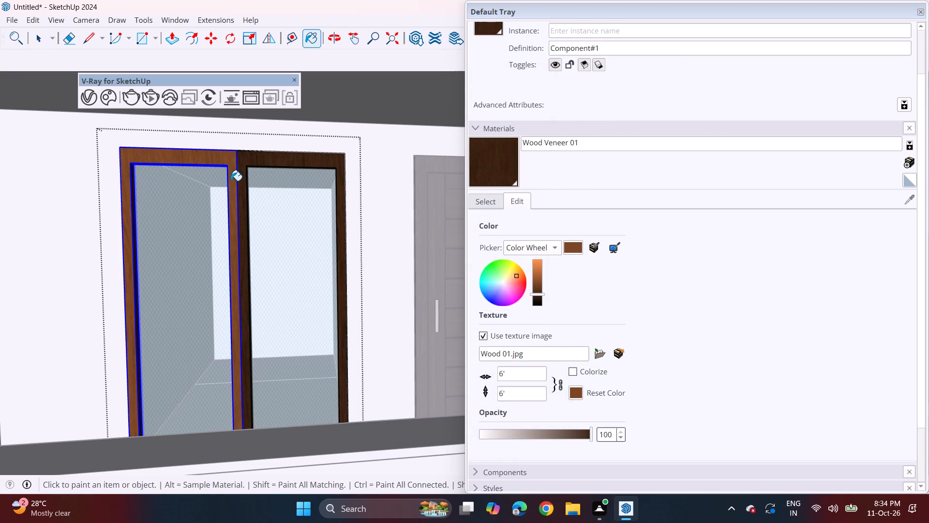
left_click(230, 171)
key("space")
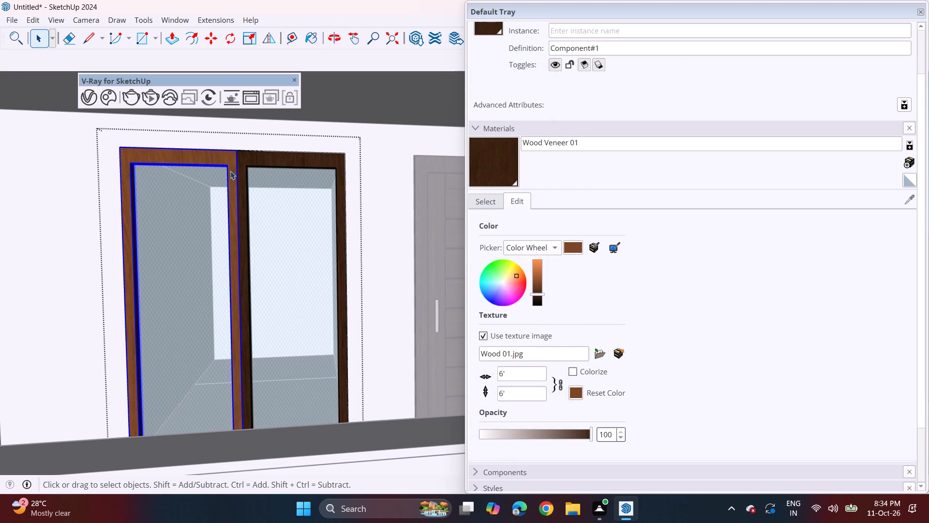
left_click(230, 171)
right_click(230, 171)
left_click(262, 68)
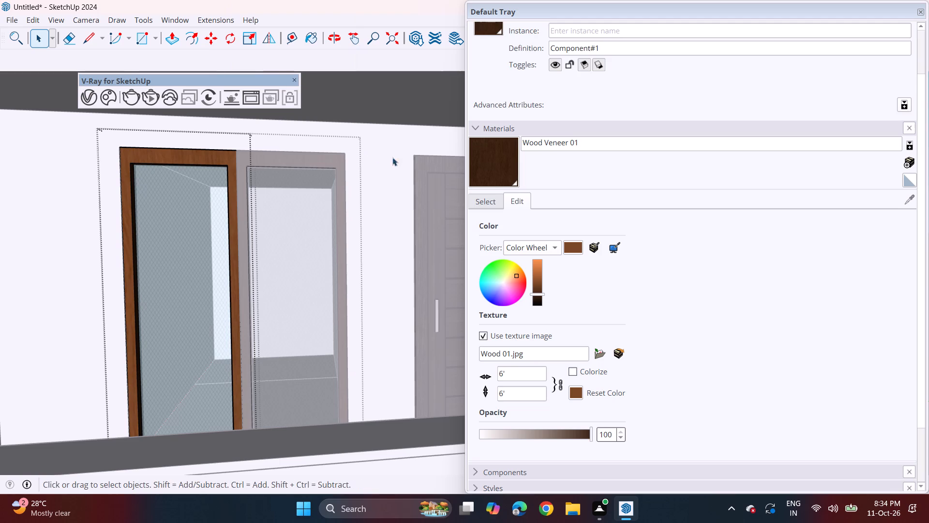
left_click(514, 160)
left_click(222, 159)
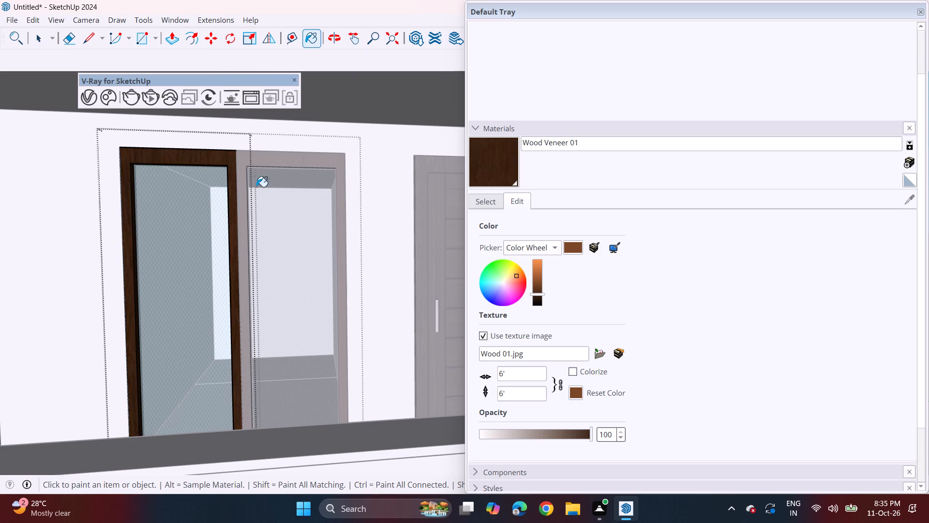
key("space")
left_click(385, 188)
scroll(352, 216, "down", 3)
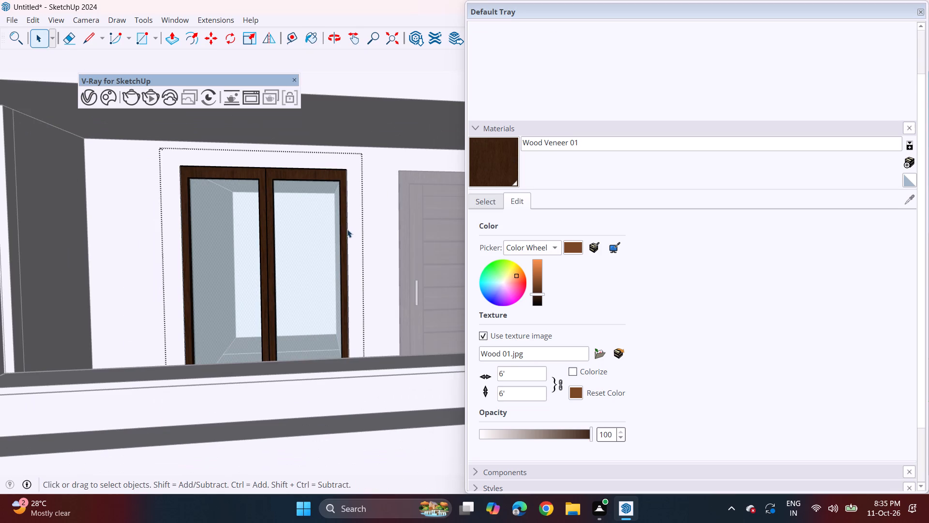
left_click(363, 181)
Copy the finished double window from its upper corner down into the matching wide opening on the middle floor.
scroll(338, 222, "down", 3)
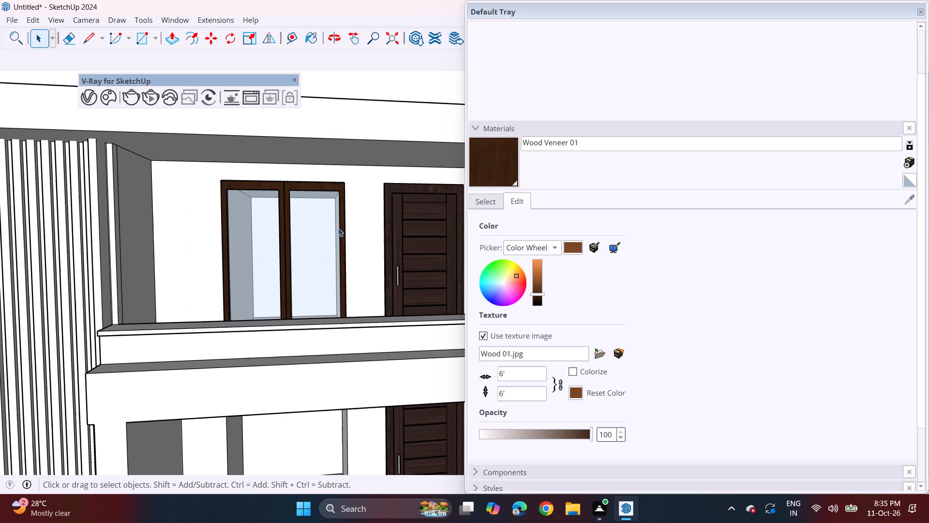
middle_click_drag(352, 280, 274, 191, "shift")
middle_click_drag(274, 195, 257, 315)
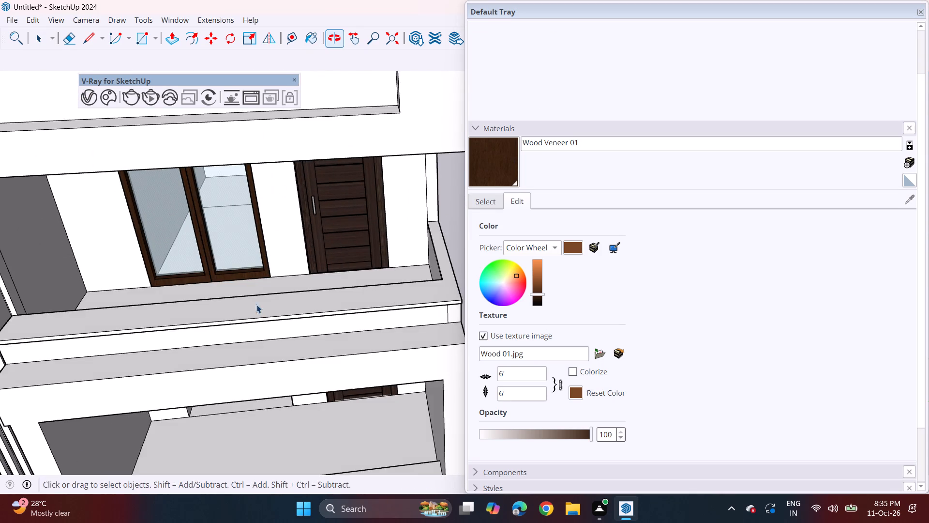
scroll(269, 283, "up", 3)
middle_click_drag(265, 253, 254, 185)
middle_click_drag(241, 142, 261, 257, "shift")
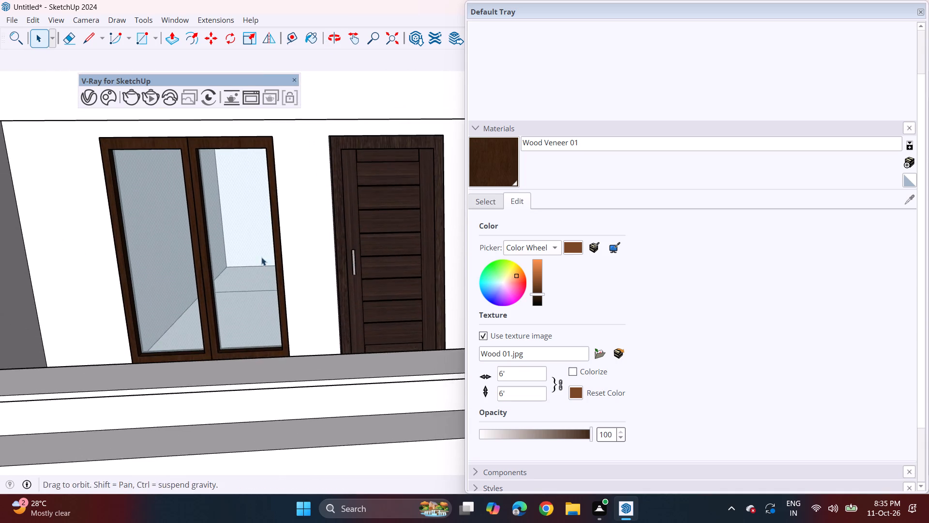
middle_click_drag(256, 235, 256, 213)
left_click(235, 231)
key("m")
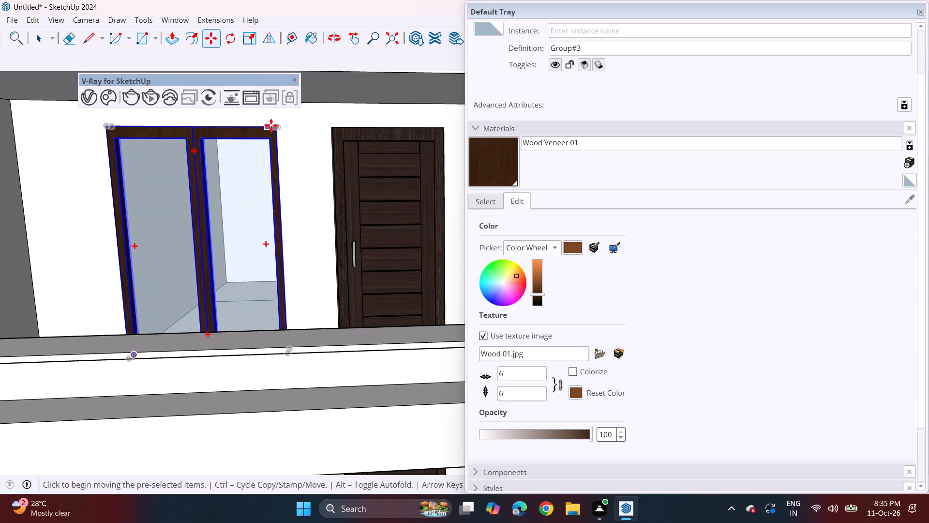
left_click(280, 127)
middle_click_drag(272, 268, 261, 47, "shift")
left_click(276, 170)
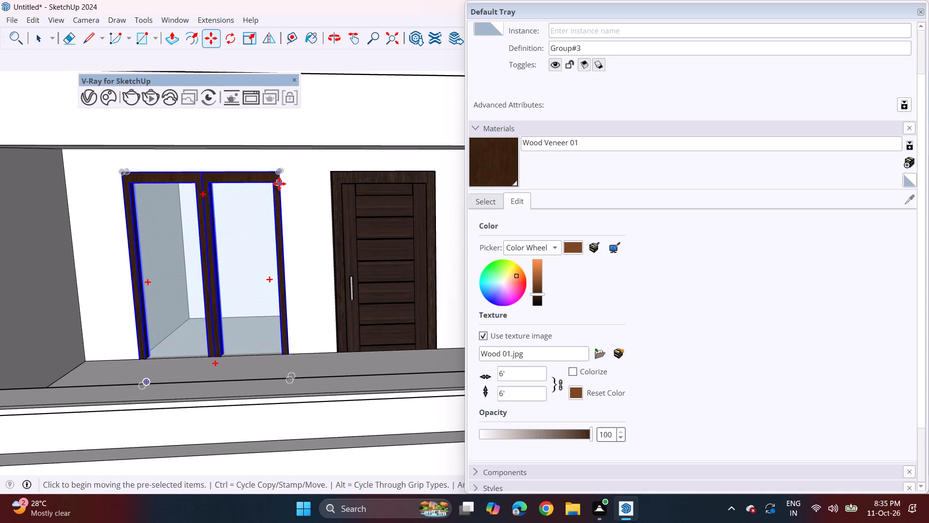
Copy the middle-floor double window down into the matching wide opening on the lowest balcony floor.
left_click(278, 173)
middle_click_drag(278, 268, 265, 33, "shift")
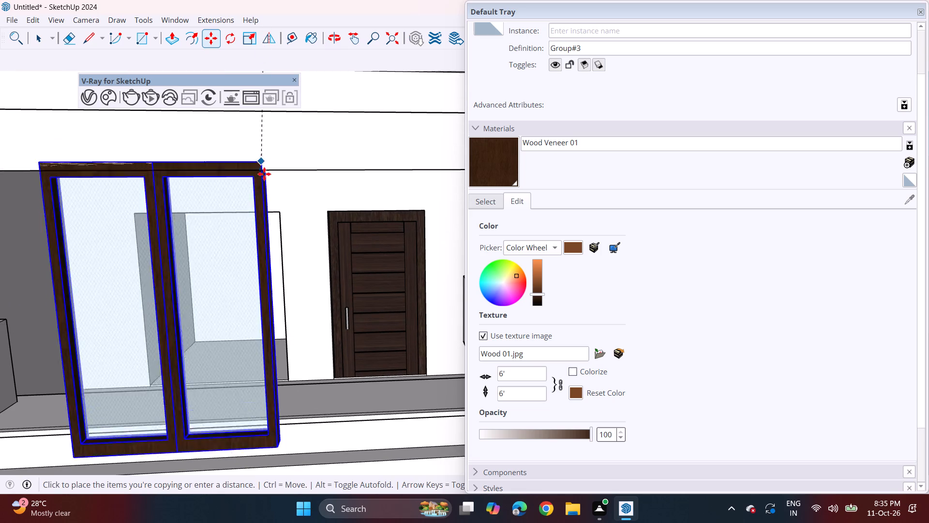
left_click(275, 214)
Review the whole front facade with its doors and windows on all floors, leaving nothing selected.
middle_click_drag(251, 238, 249, 191)
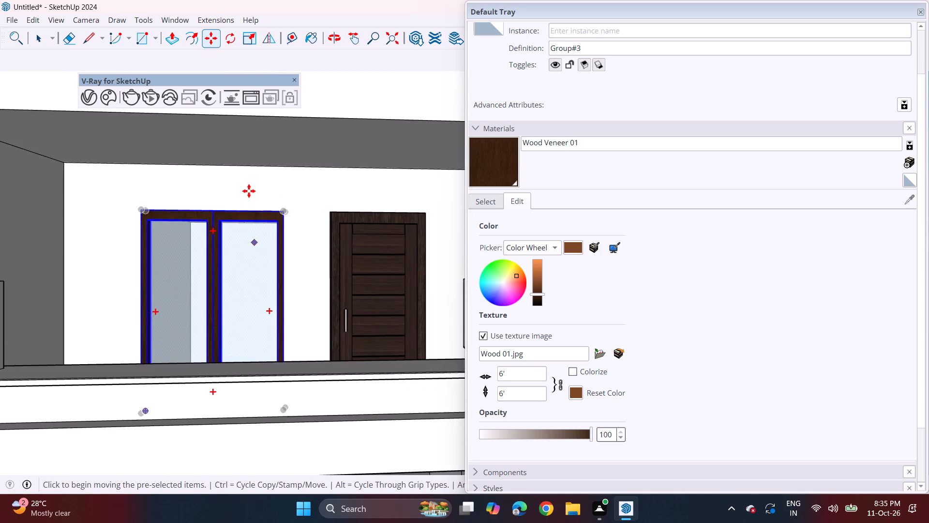
scroll(249, 191, "down", 7)
middle_click_drag(233, 248, 313, 289, "shift")
scroll(308, 273, "down", 2)
middle_click_drag(291, 277, 333, 290)
scroll(332, 281, "down", 2)
middle_click_drag(308, 286, 341, 300, "shift")
scroll(336, 286, "down", 2)
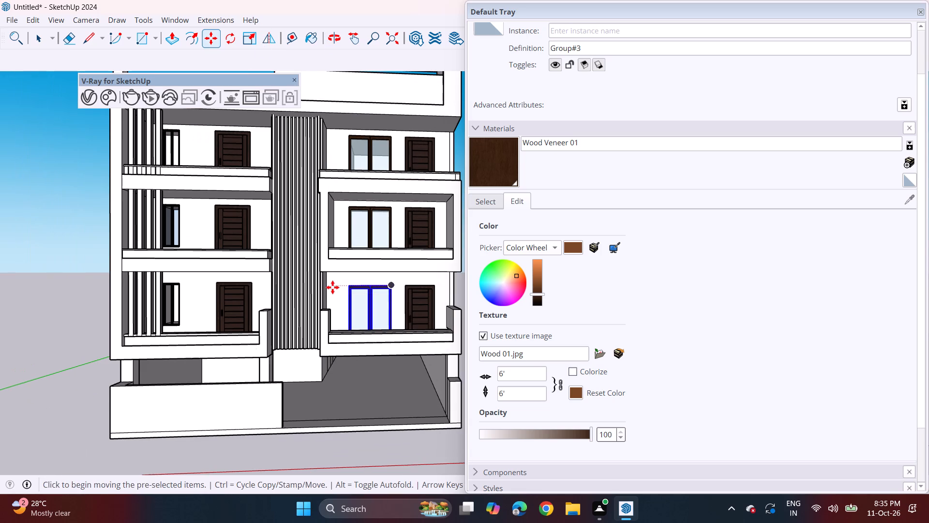
key("space")
left_click(67, 269)
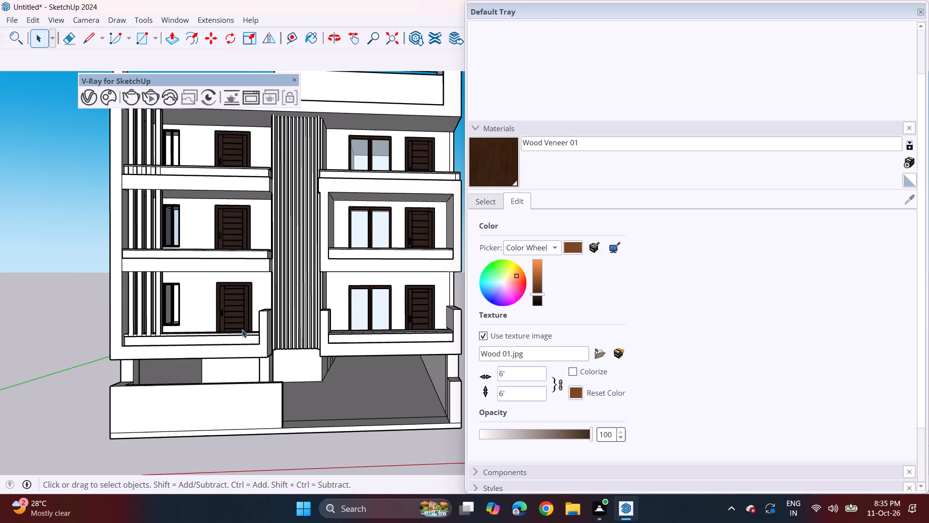
left_click(488, 163)
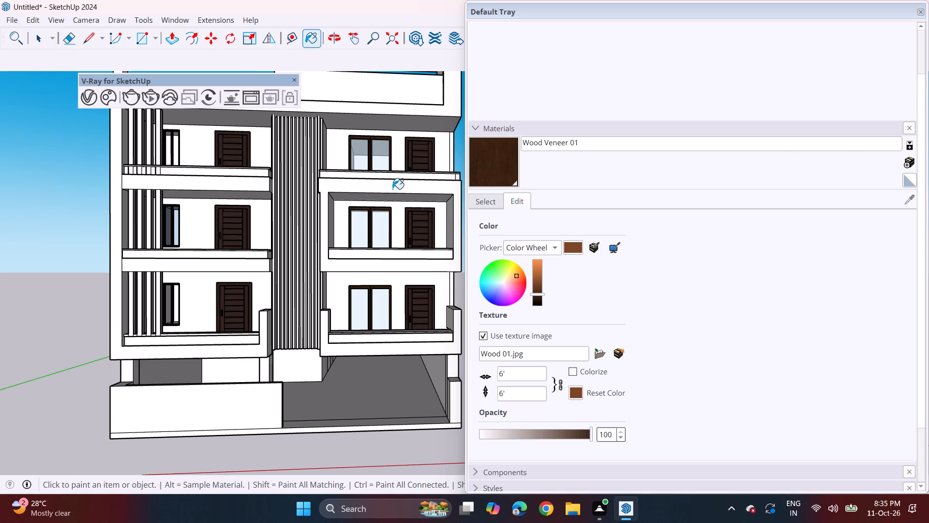
key("space")
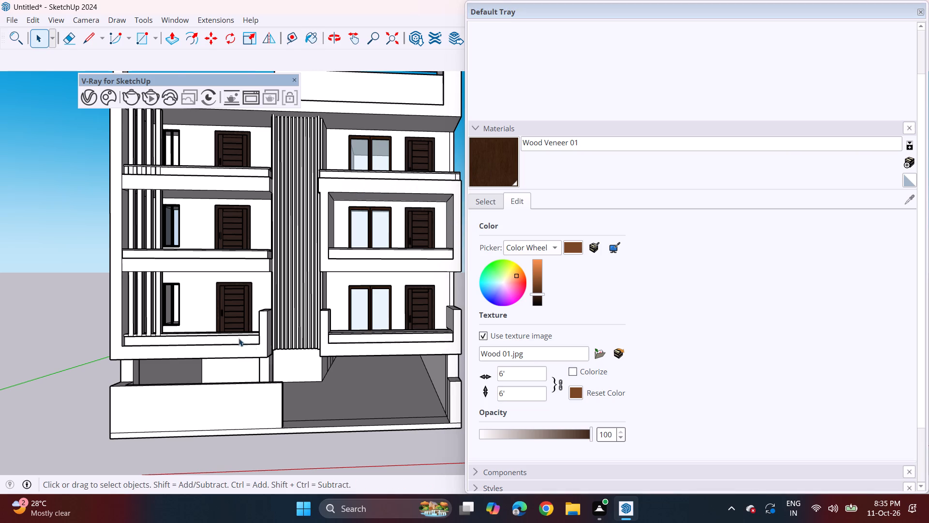
Draw a narrow full-height rectangle on the recessed parapet face of the lowest finned balcony, starting at its outer lower corner.
scroll(122, 347, "up", 15)
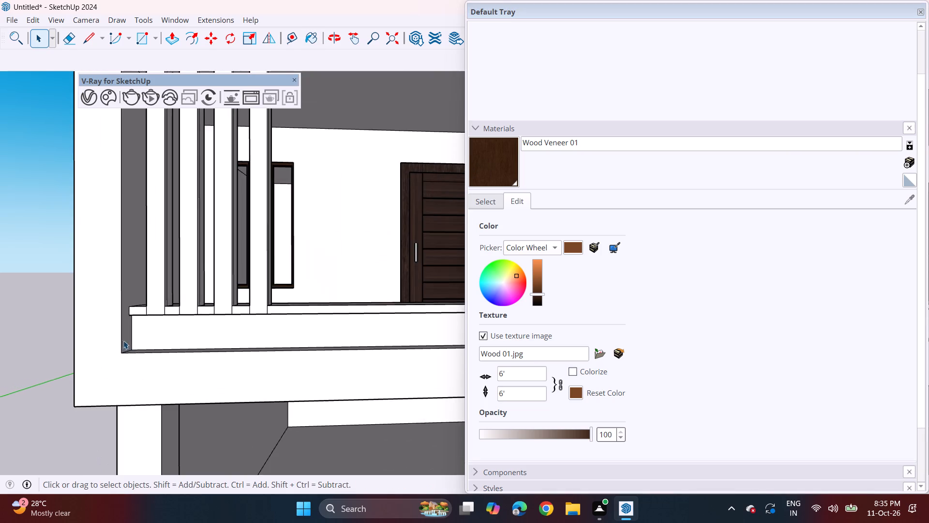
scroll(131, 346, "up", 7)
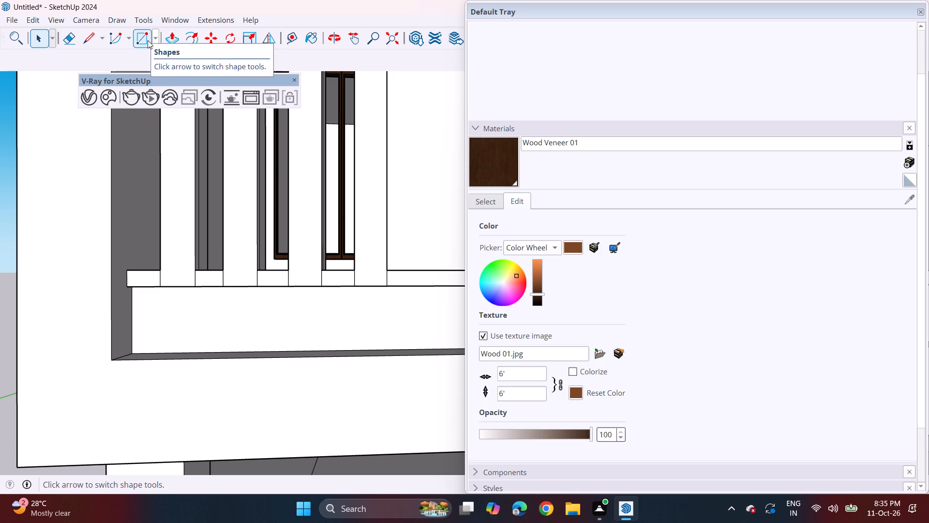
left_click(148, 40)
left_click(135, 349)
middle_click_drag(151, 280, 201, 254)
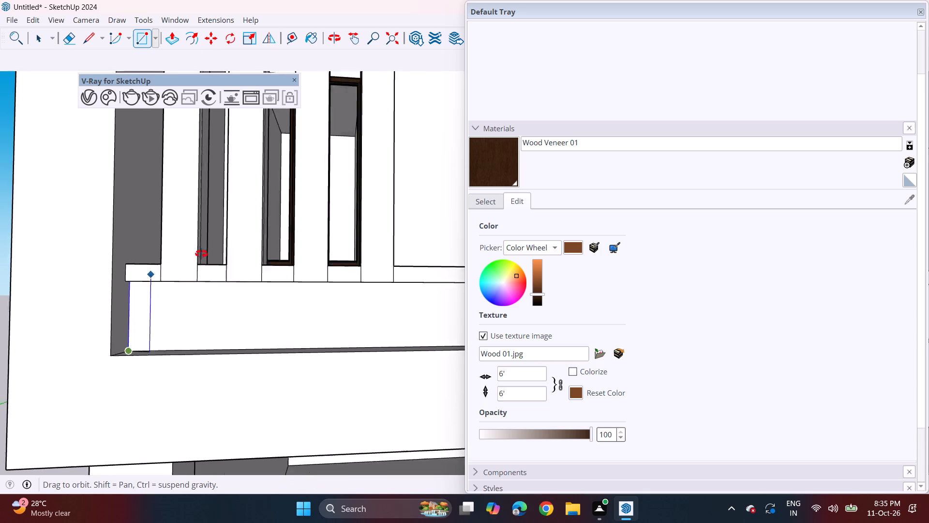
middle_click_drag(201, 254, 204, 252)
scroll(152, 266, "up", 3)
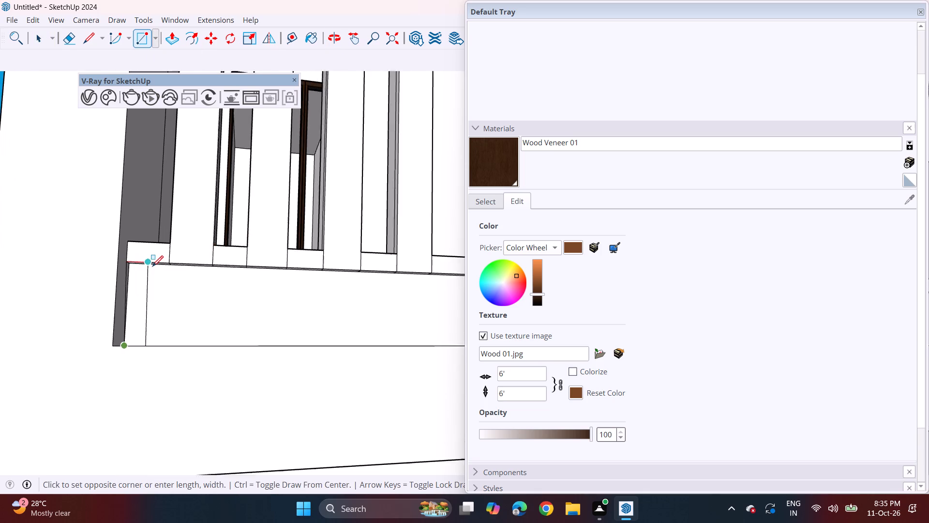
scroll(152, 266, "up", 3)
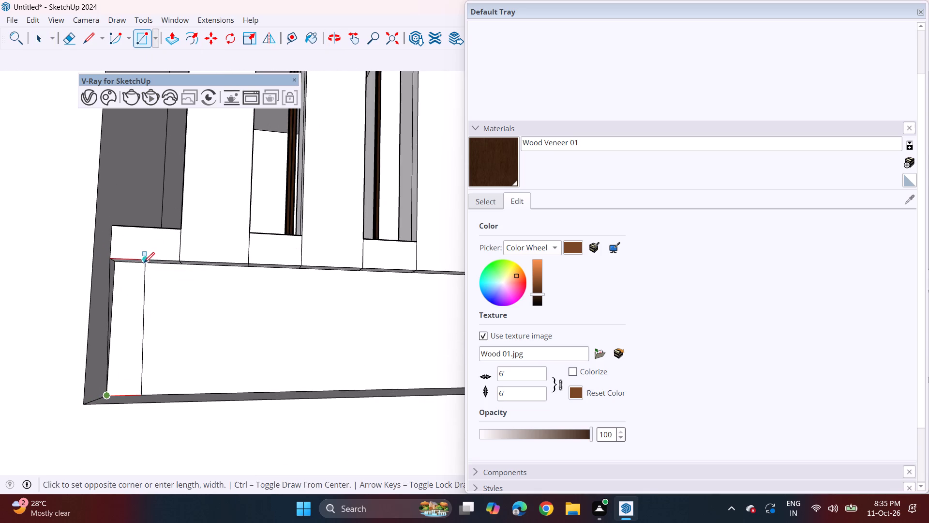
left_click(144, 264)
Copy the rectangle along the parapet with a narrow gap, and multiply the copy 20 times.
key("space")
double_click(122, 332)
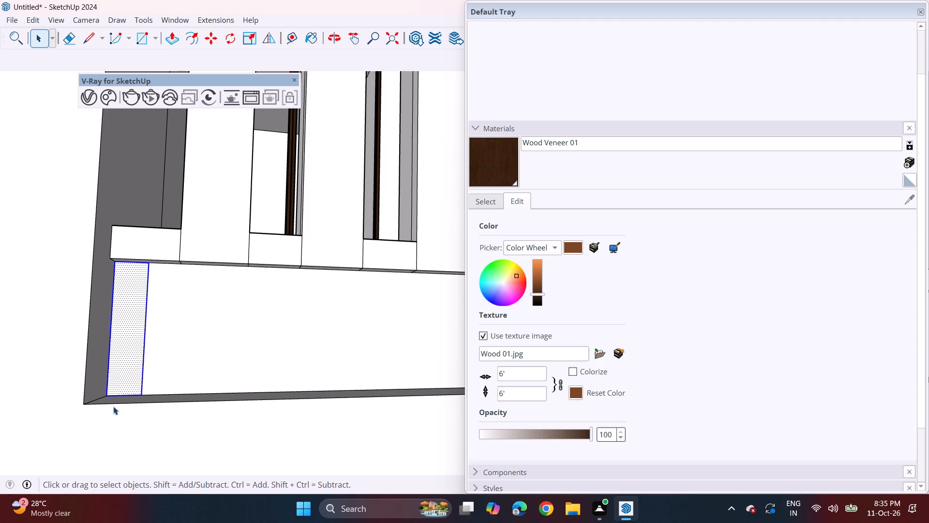
key("m")
left_click(103, 397)
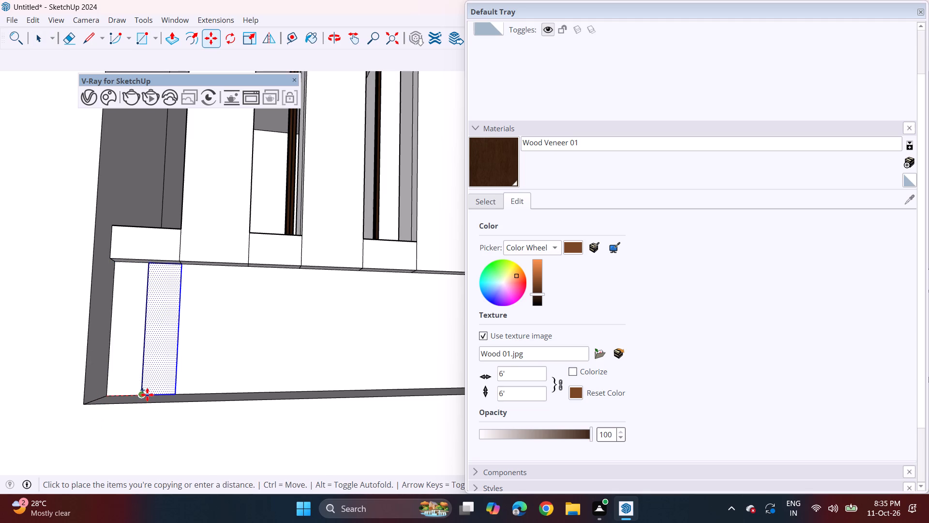
left_click(150, 395)
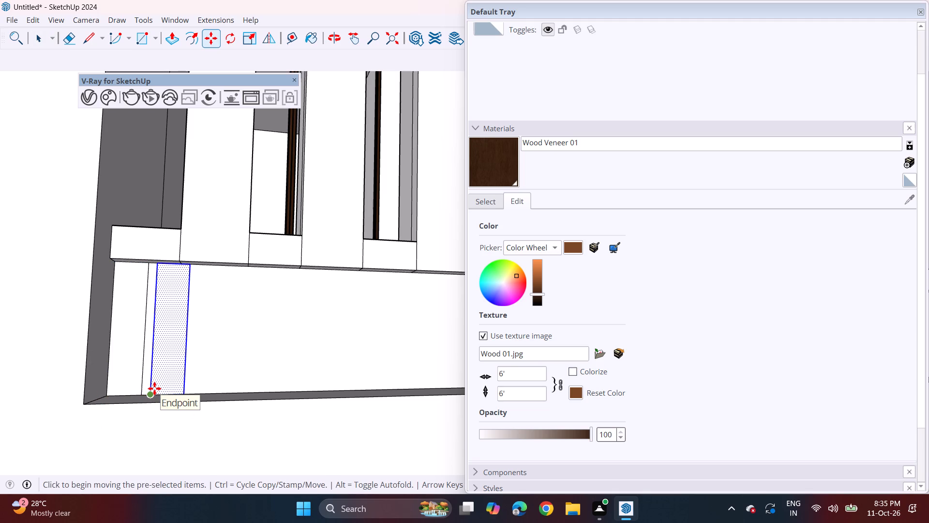
type("*20")
key("Return")
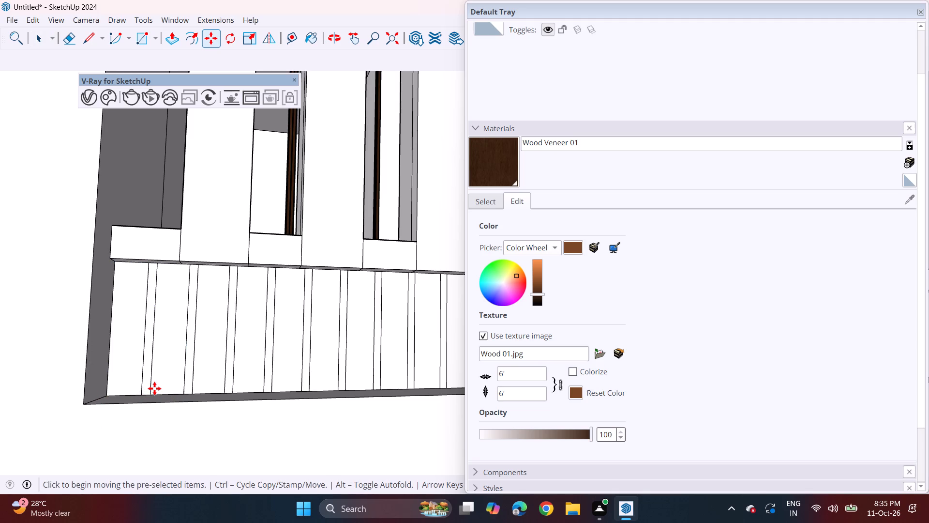
Continue the strips along the lowest balcony parapet by copying the last strip with the same narrow gap, multiplied 30 times.
scroll(159, 395, "down", 16)
middle_click_drag(228, 394, 223, 393, "shift")
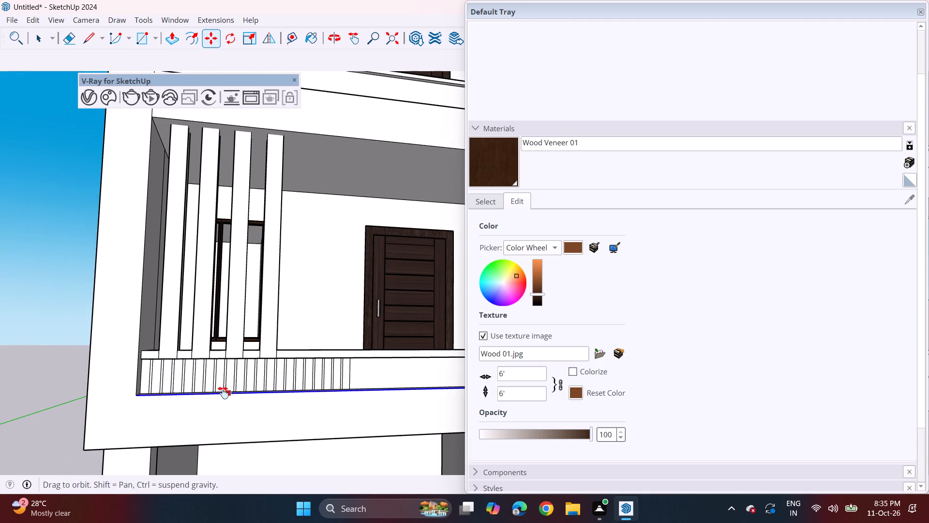
middle_click_drag(223, 393, 29, 377, "shift")
middle_click_drag(64, 355, 55, 404)
scroll(162, 401, "up", 17)
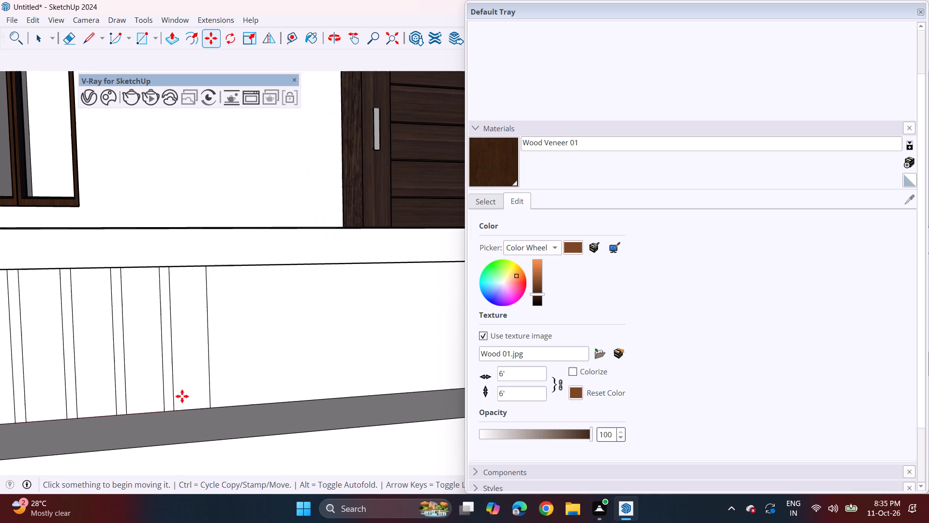
key("space")
double_click(193, 381)
key("m")
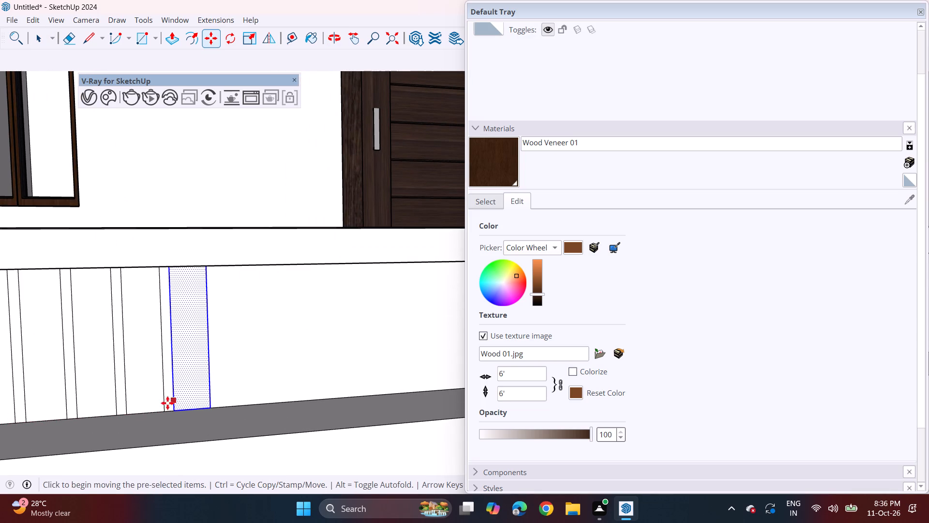
left_click(166, 411)
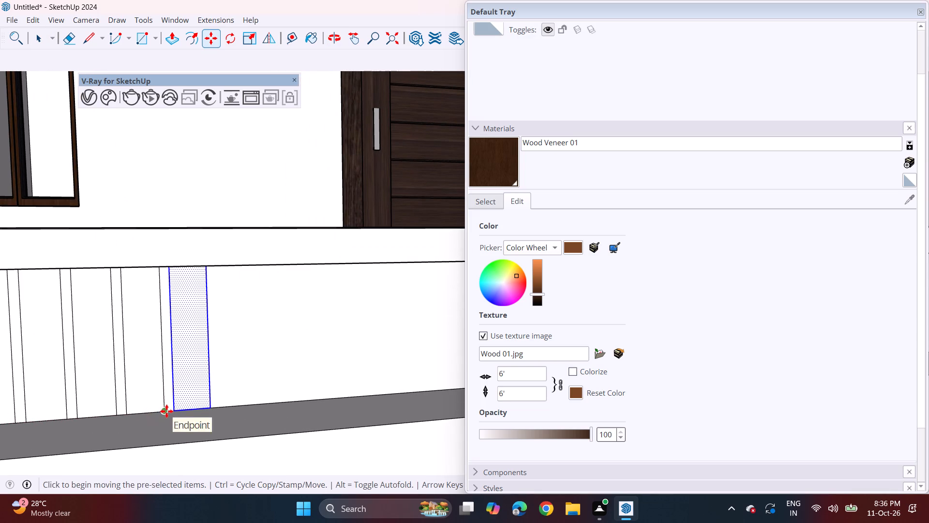
left_click(213, 406)
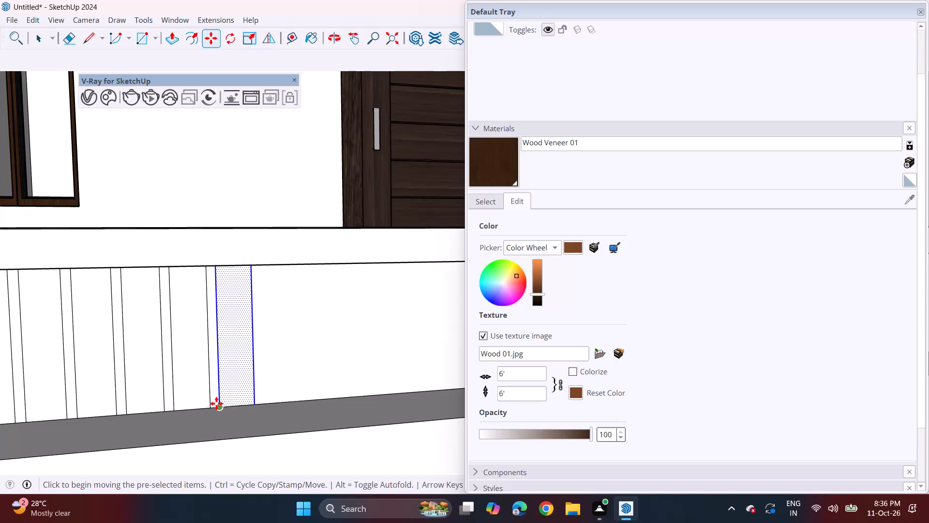
key("shift+asterisk")
type("30")
key("Return")
scroll(216, 403, "down", 20)
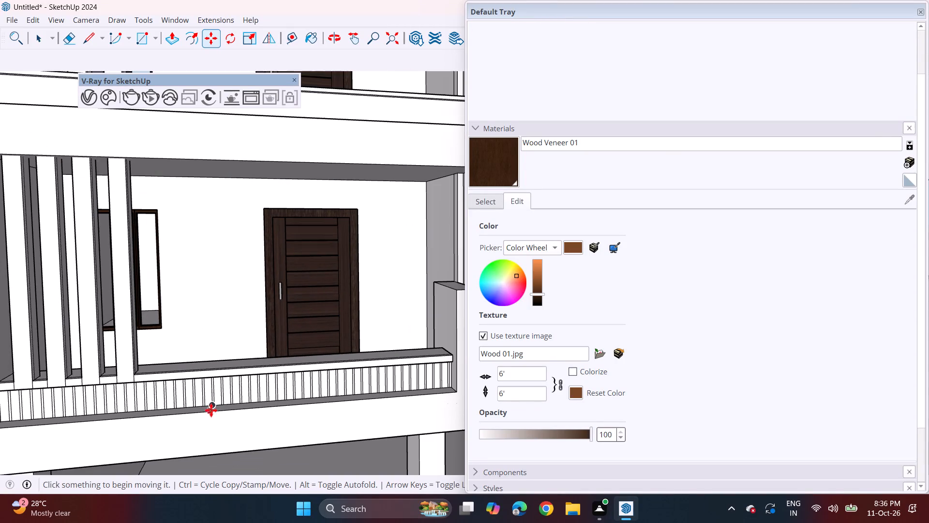
Copy the first strip of the lowest parapet up to the outer lower corner of the next balcony's recessed parapet face.
middle_click_drag(315, 414, 286, 406)
middle_click_drag(279, 402, 90, 379)
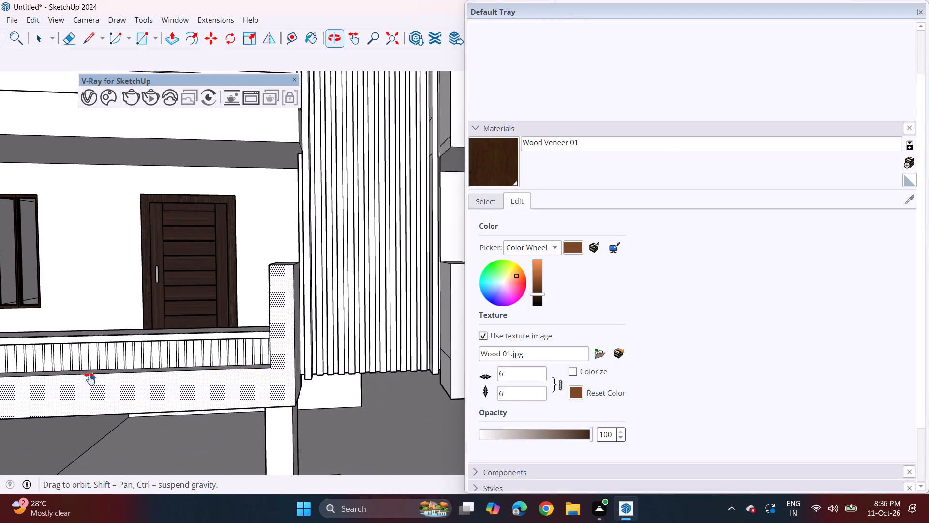
middle_click_drag(90, 379, 434, 386)
scroll(198, 393, "up", 9)
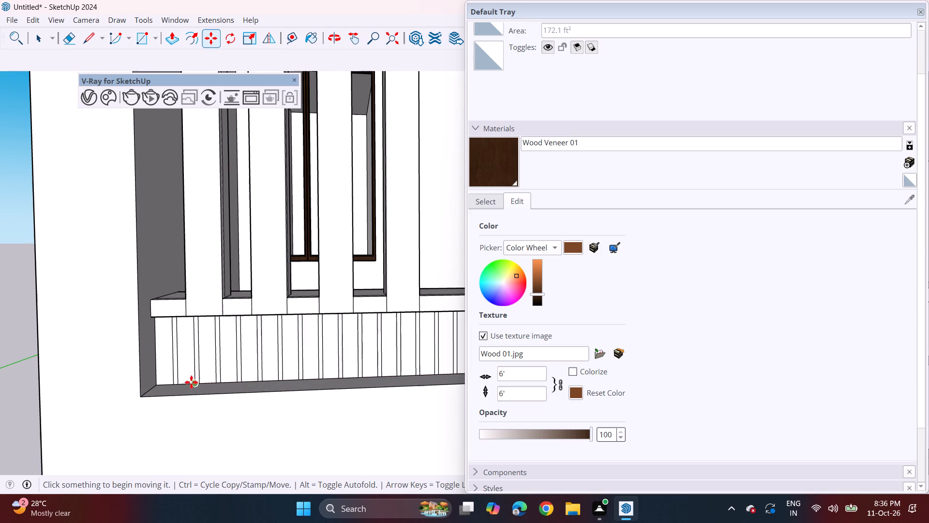
double_click(162, 367)
key("Escape")
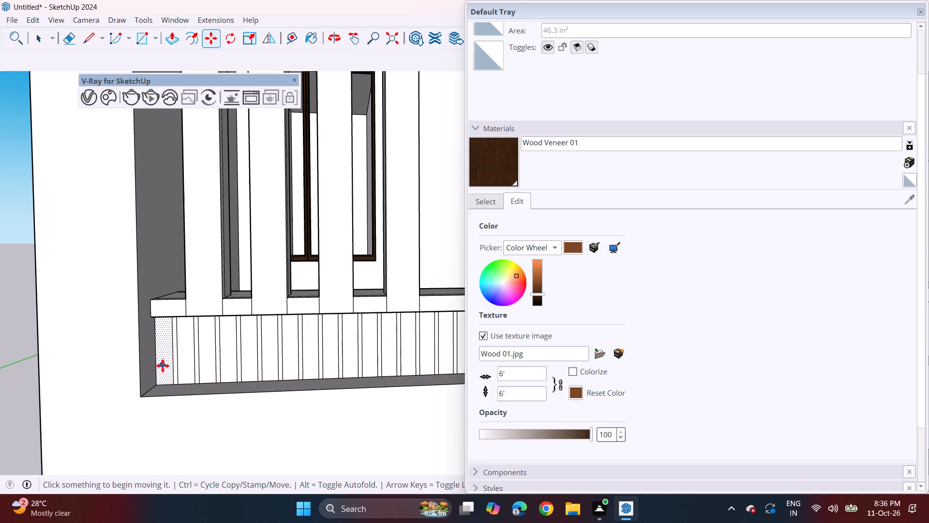
key("space")
double_click(163, 366)
key("m")
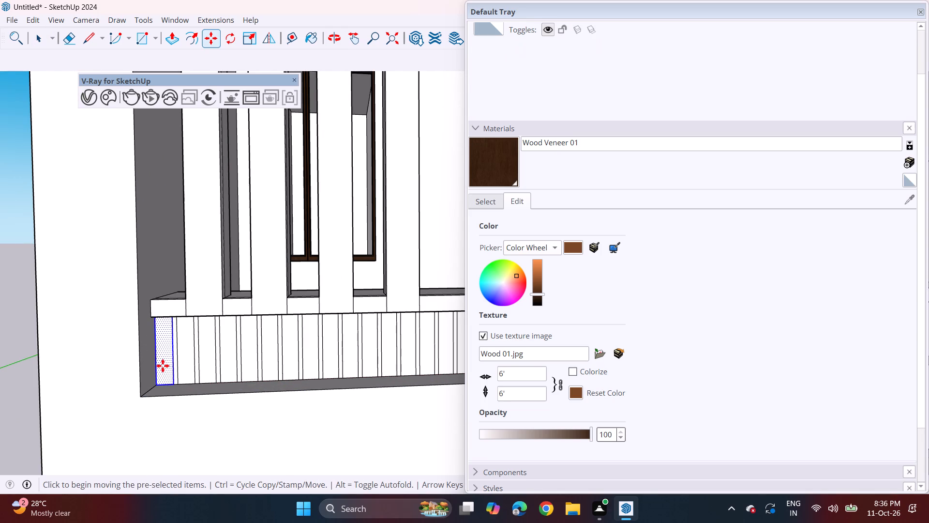
left_click(155, 387)
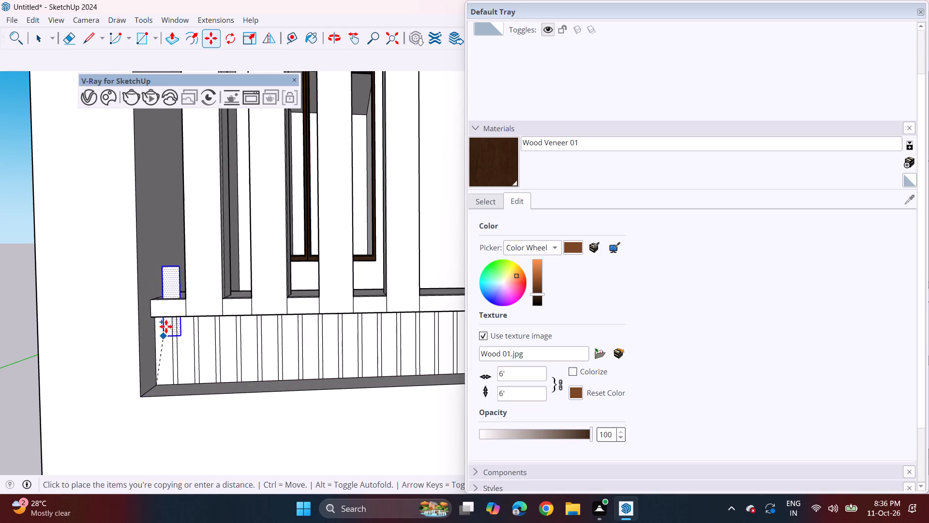
middle_click_drag(168, 261, 169, 482, "shift")
middle_click_drag(130, 218, 186, 522, "shift")
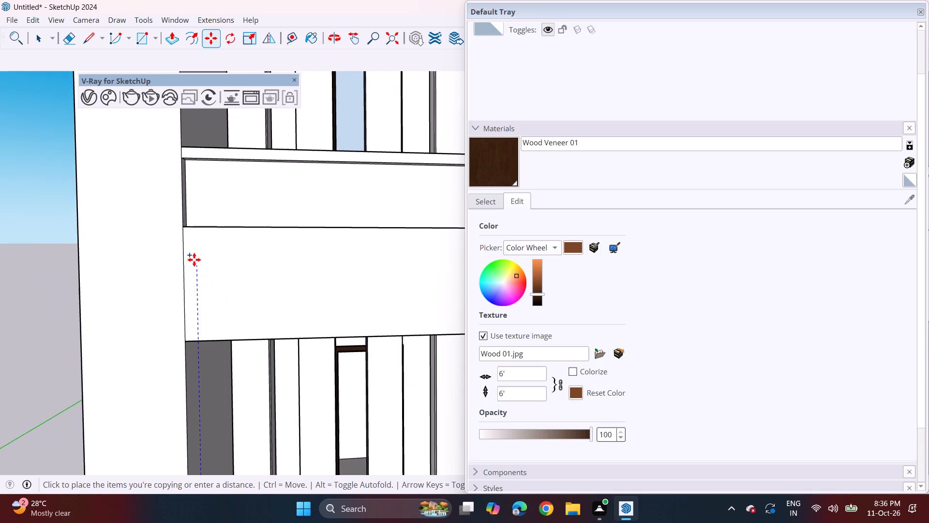
middle_click_drag(194, 260, 165, 417)
scroll(154, 390, "up", 1)
middle_click_drag(154, 390, 153, 402)
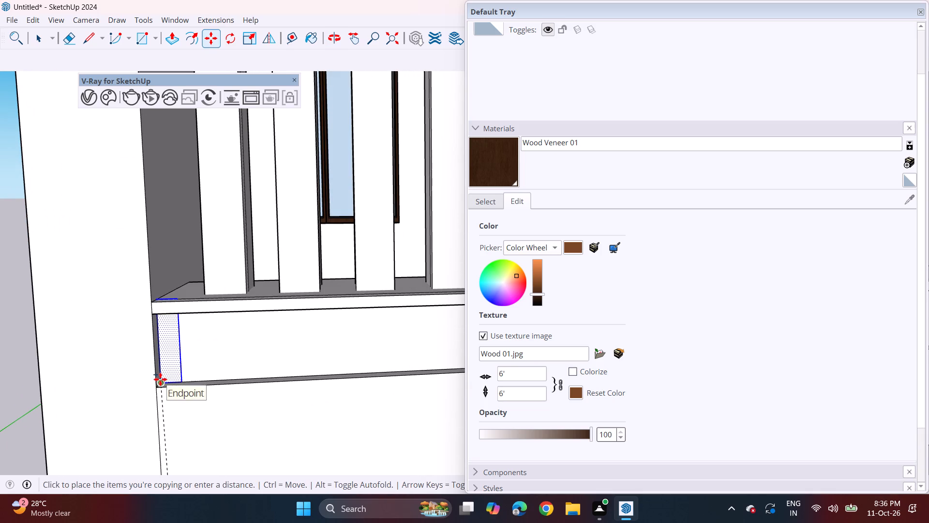
left_click(160, 380)
Delete the short stray edge of the copied strip lying on the parapet's top ledge.
middle_click_drag(205, 359, 195, 310)
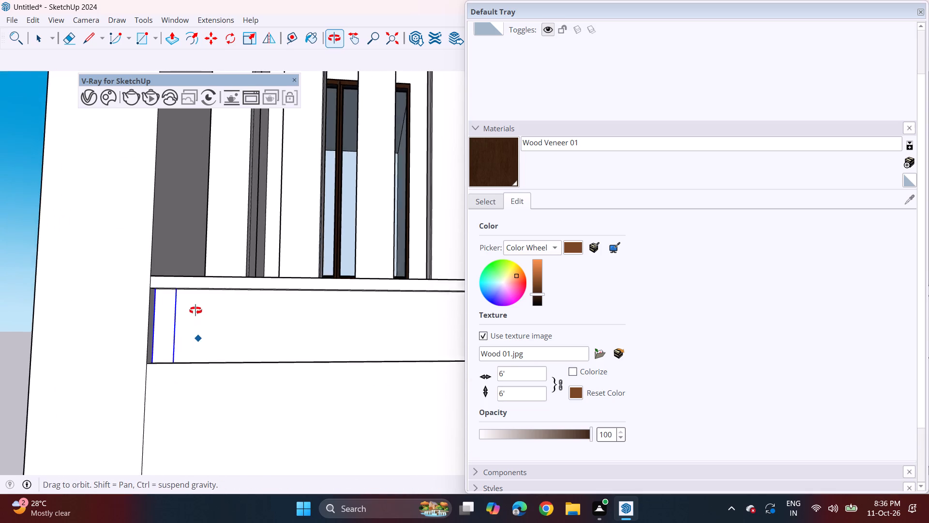
middle_click_drag(195, 310, 194, 317)
scroll(182, 331, "up", 4)
scroll(180, 335, "down", 3)
middle_click_drag(180, 325, 165, 409)
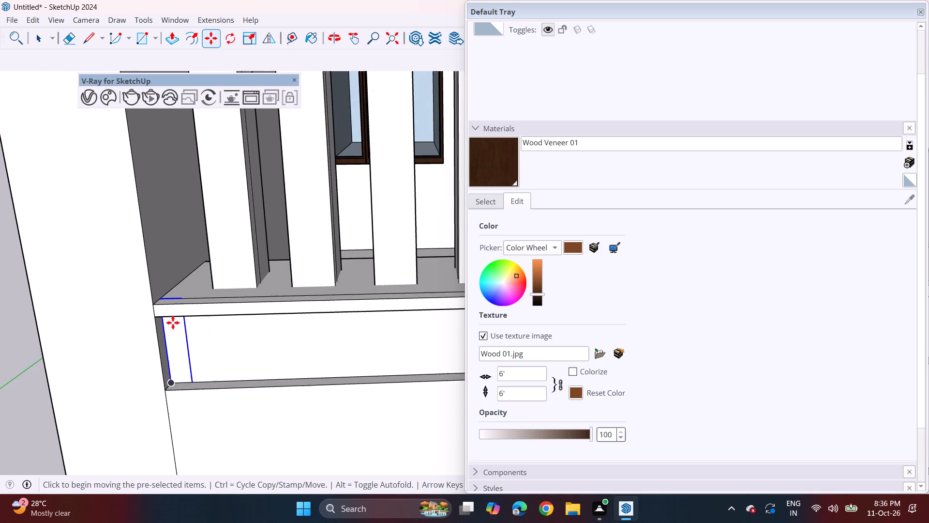
scroll(173, 323, "up", 4)
key("space")
left_click(192, 296)
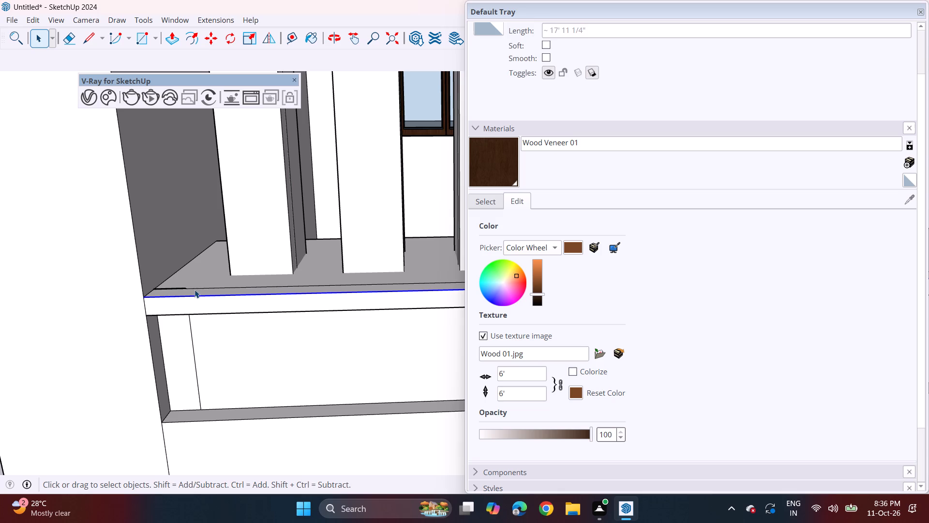
middle_click_drag(182, 338, 197, 292)
triple_click(167, 365)
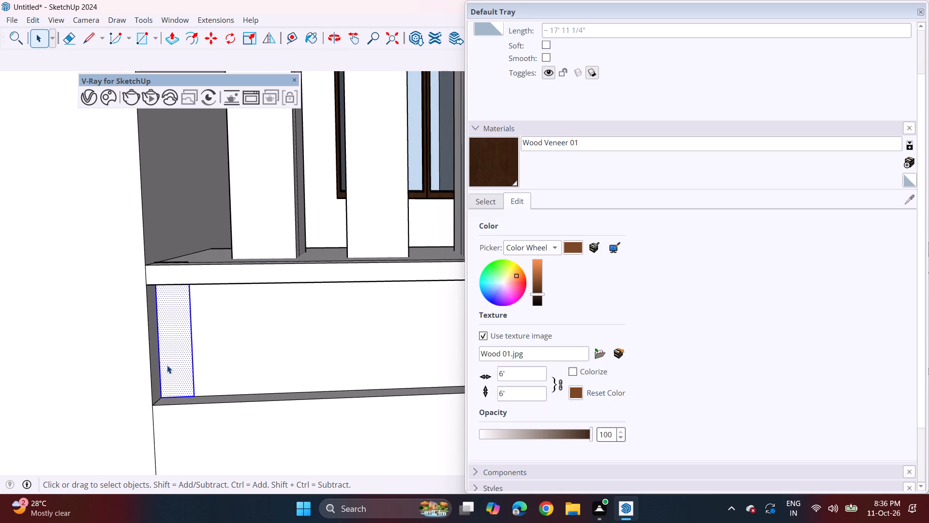
scroll(43, 312, "down", 6)
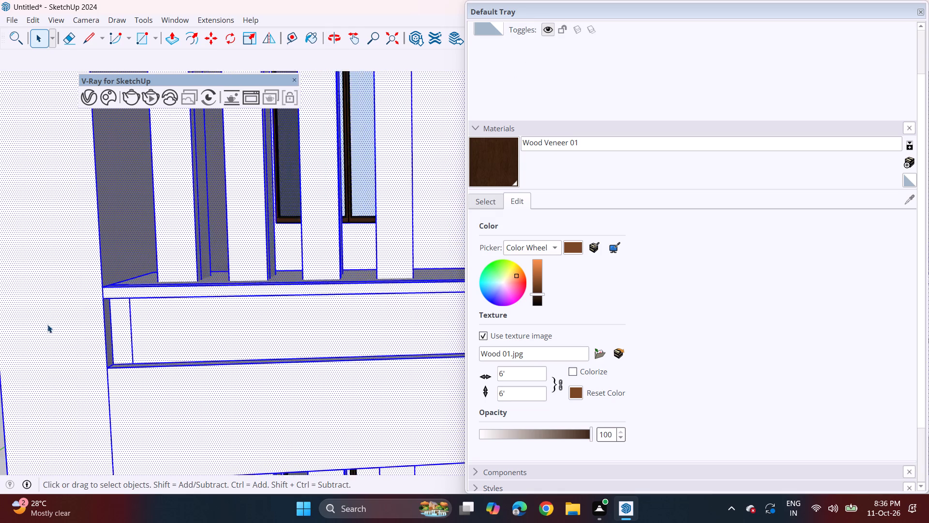
scroll(47, 324, "down", 3)
middle_click_drag(47, 326, 180, 323, "shift")
left_click(78, 328)
scroll(230, 291, "up", 2)
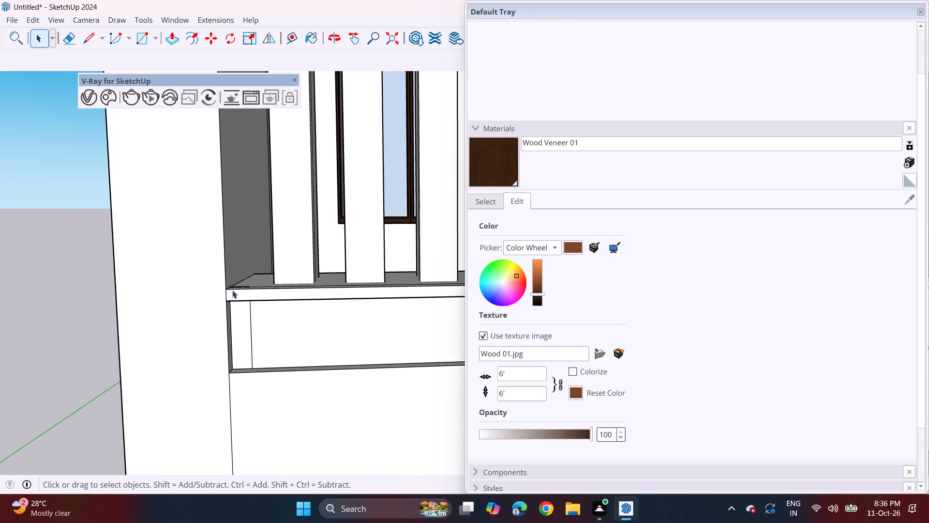
scroll(239, 286, "up", 12)
left_click(239, 288)
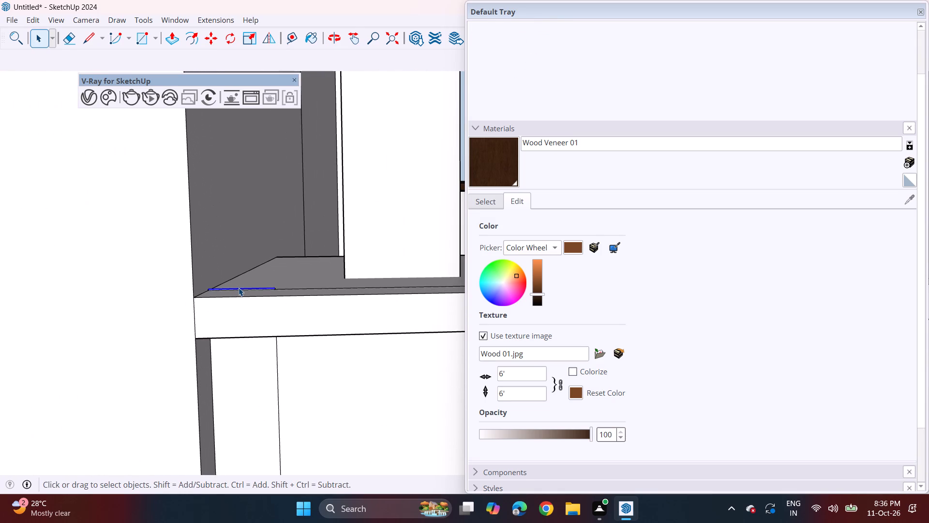
key("Delete")
Copy the strip along this upper parapet with a narrow gap, and multiply the copy 40 times.
middle_click_drag(244, 349, 259, 280)
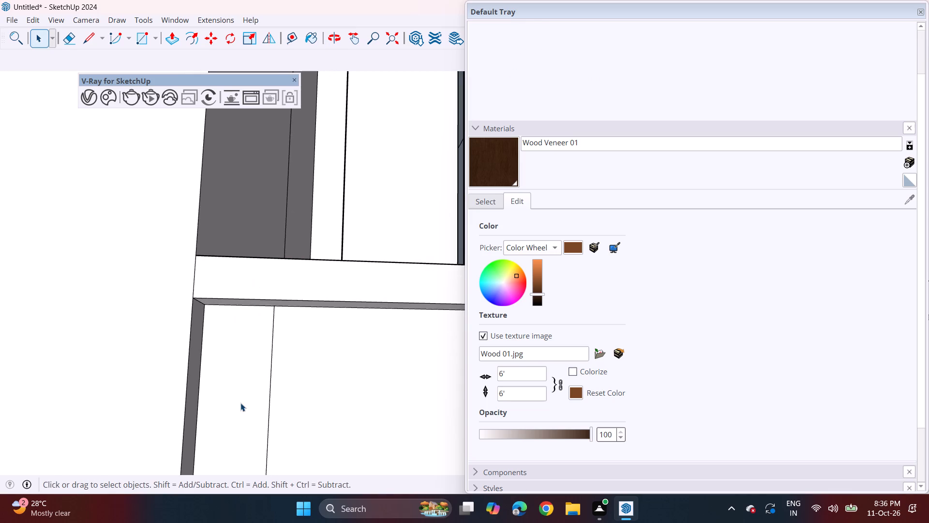
double_click(240, 403)
scroll(243, 431, "down", 3)
middle_click_drag(244, 447, 244, 349, "shift")
middle_click_drag(234, 342, 222, 430)
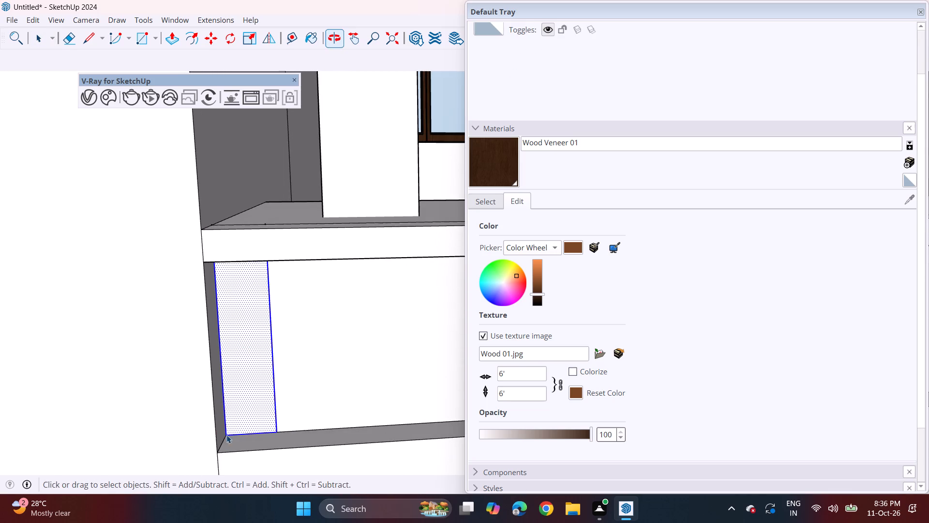
key("m")
left_click(224, 433)
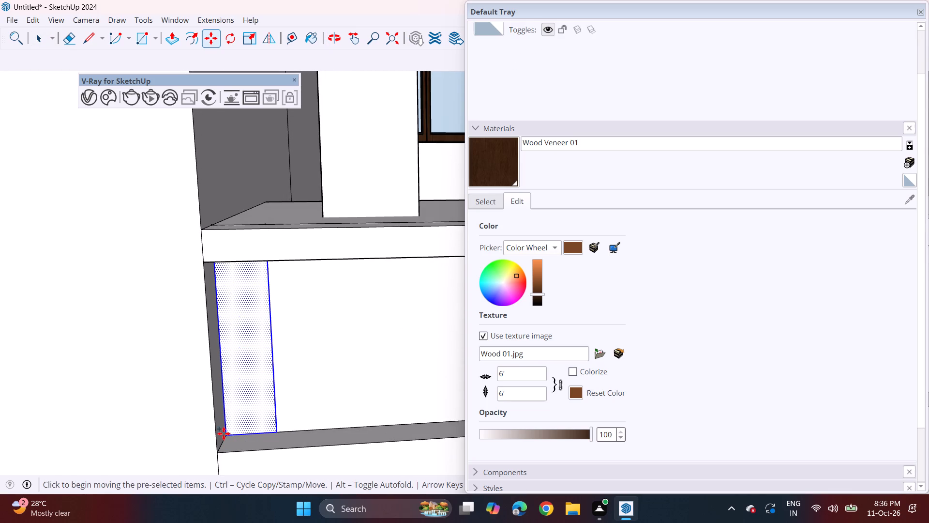
left_click(289, 432)
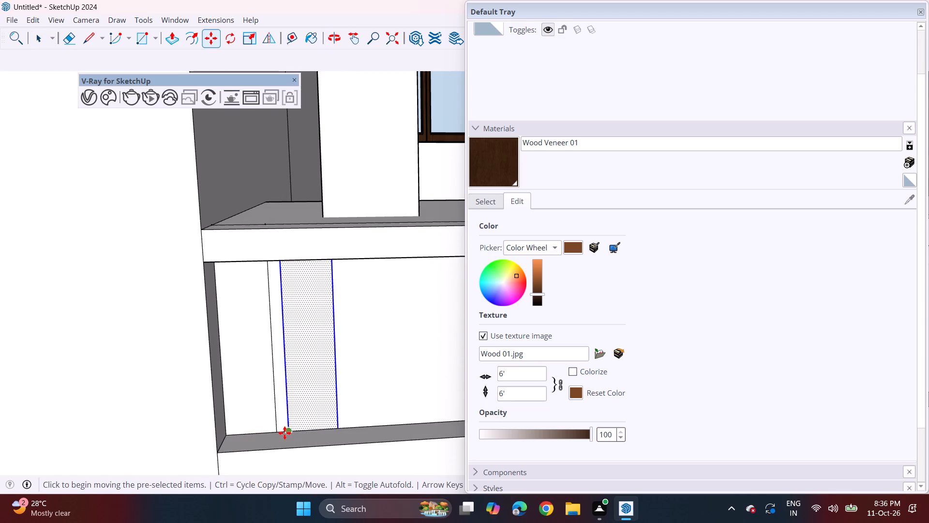
key("shift+asterisk")
type("40")
key("Return")
scroll(259, 437, "down", 19)
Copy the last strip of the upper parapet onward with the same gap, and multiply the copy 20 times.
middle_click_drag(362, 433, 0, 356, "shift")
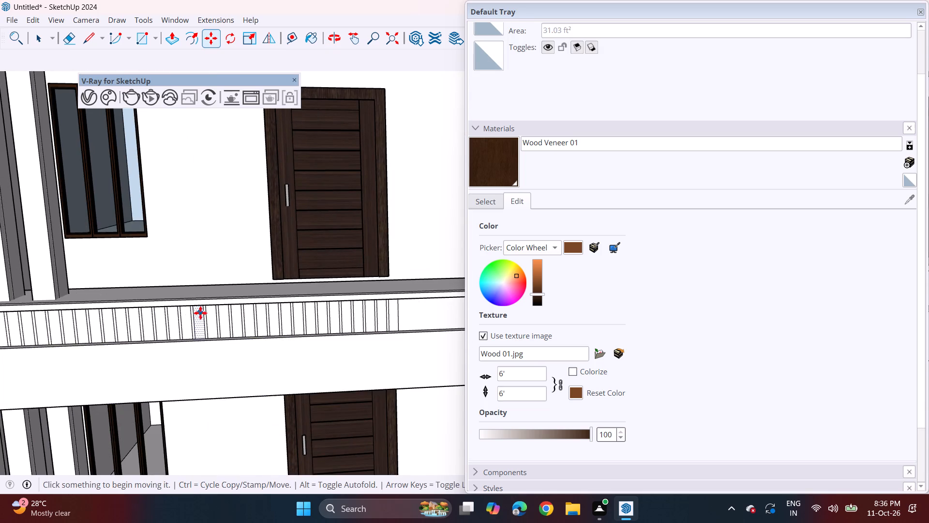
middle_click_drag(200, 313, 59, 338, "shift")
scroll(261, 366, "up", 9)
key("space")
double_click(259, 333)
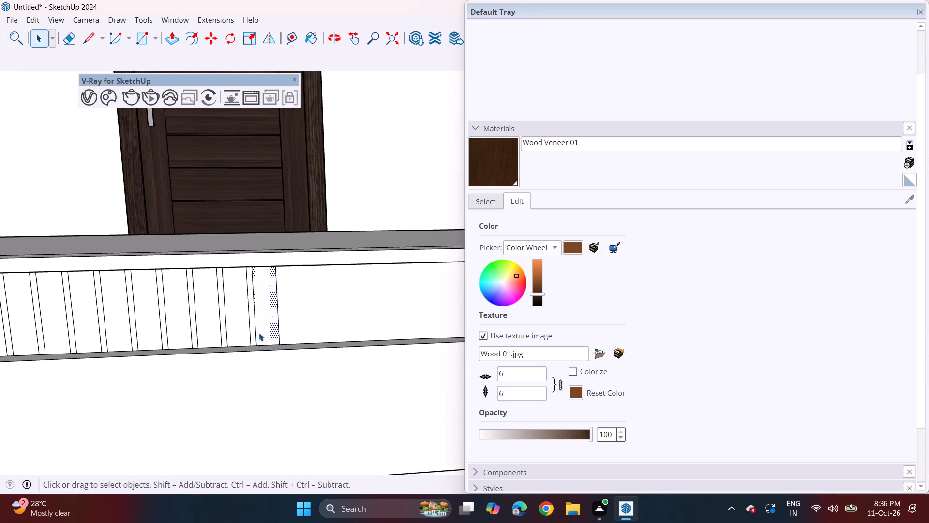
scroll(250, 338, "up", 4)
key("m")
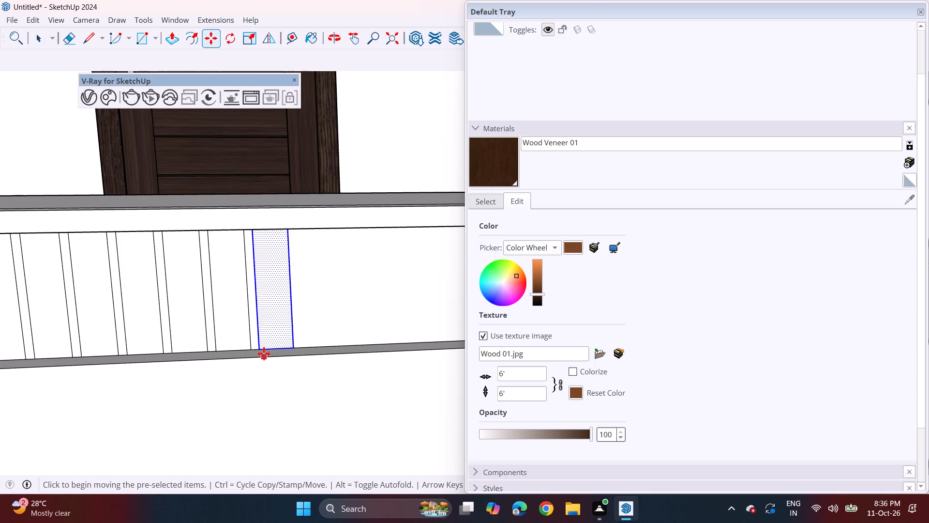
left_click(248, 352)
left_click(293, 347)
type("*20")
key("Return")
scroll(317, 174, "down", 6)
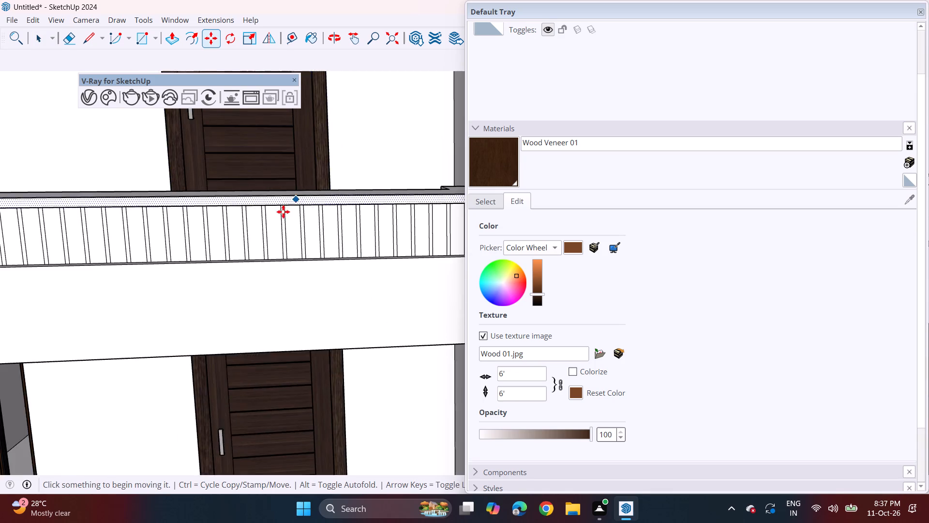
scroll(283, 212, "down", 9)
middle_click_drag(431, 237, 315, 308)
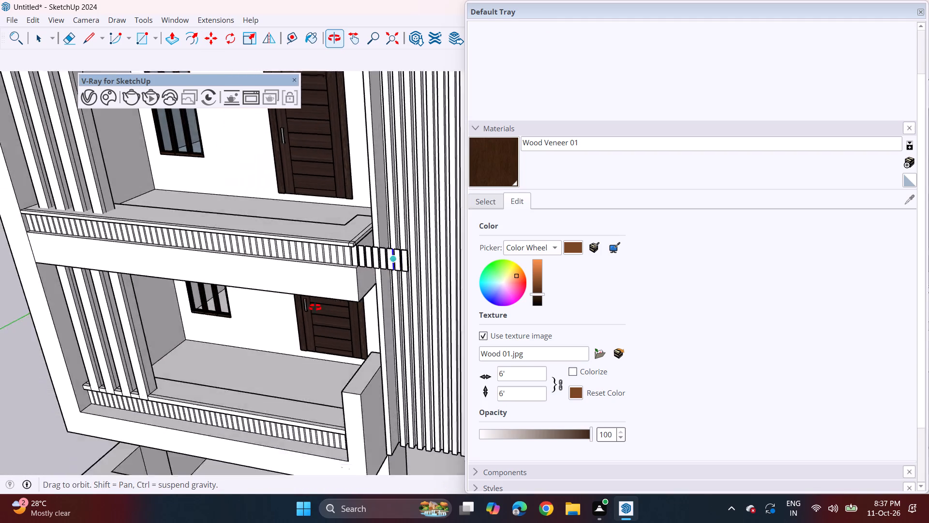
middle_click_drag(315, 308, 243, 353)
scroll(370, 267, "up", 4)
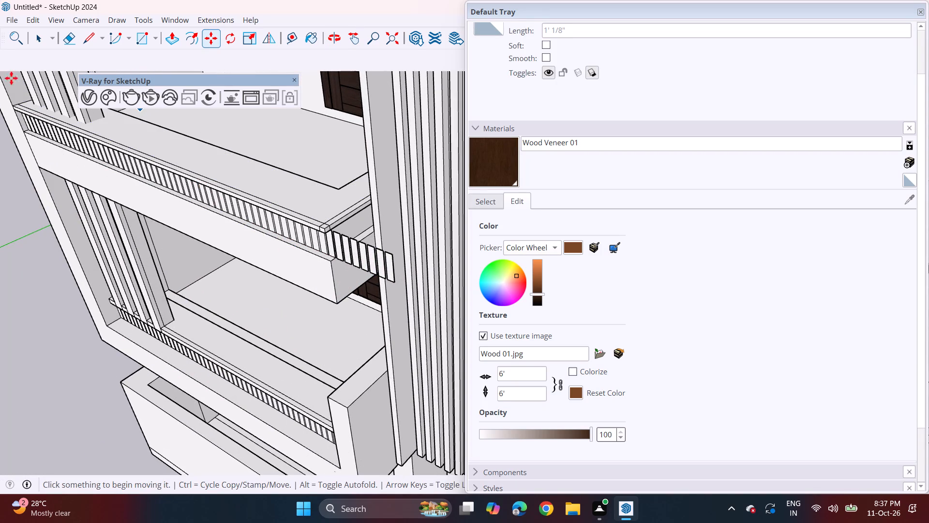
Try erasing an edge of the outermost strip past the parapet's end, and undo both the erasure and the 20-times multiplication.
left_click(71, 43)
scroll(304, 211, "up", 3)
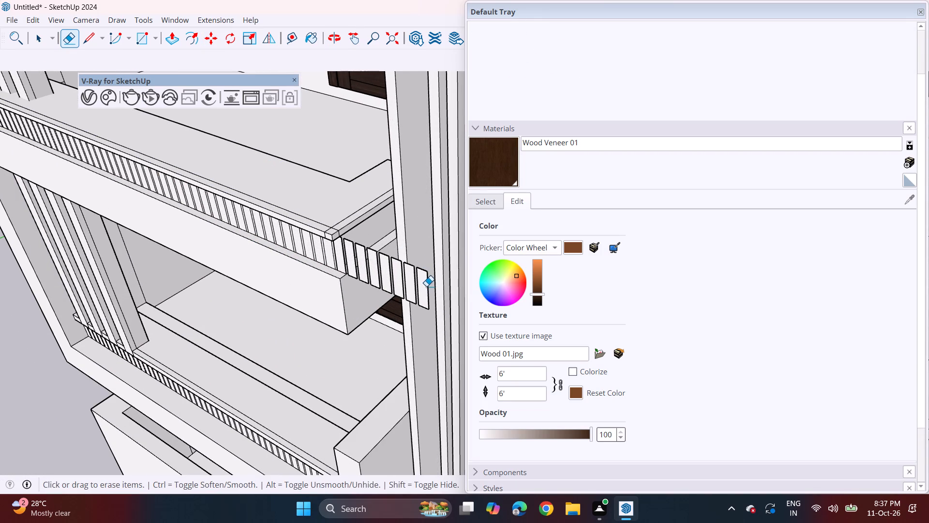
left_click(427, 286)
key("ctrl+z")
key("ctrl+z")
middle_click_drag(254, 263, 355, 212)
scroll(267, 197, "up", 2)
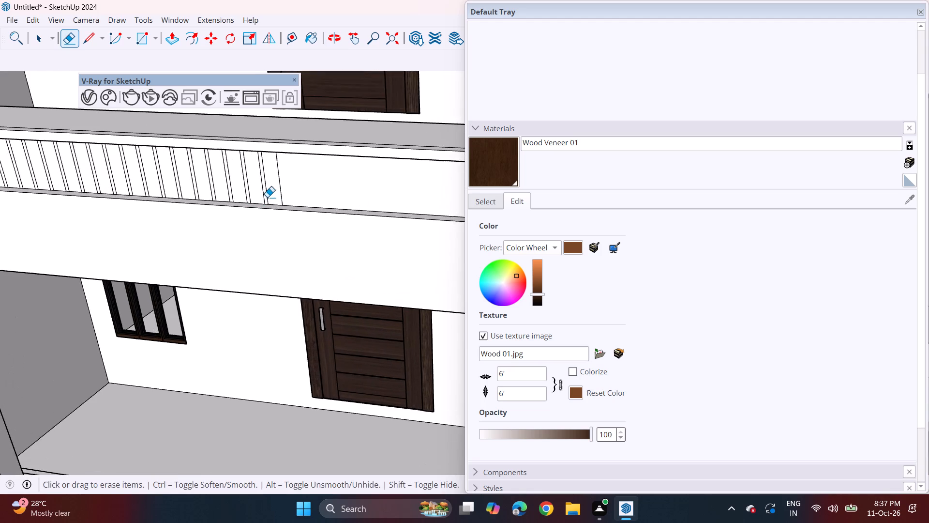
Copy the last strip of the upper parapet onward with the same narrow gap, and multiply the copy 10 times.
scroll(267, 197, "up", 4)
key("space")
double_click(269, 191)
middle_click_drag(252, 203, 301, 211)
scroll(286, 218, "up", 5)
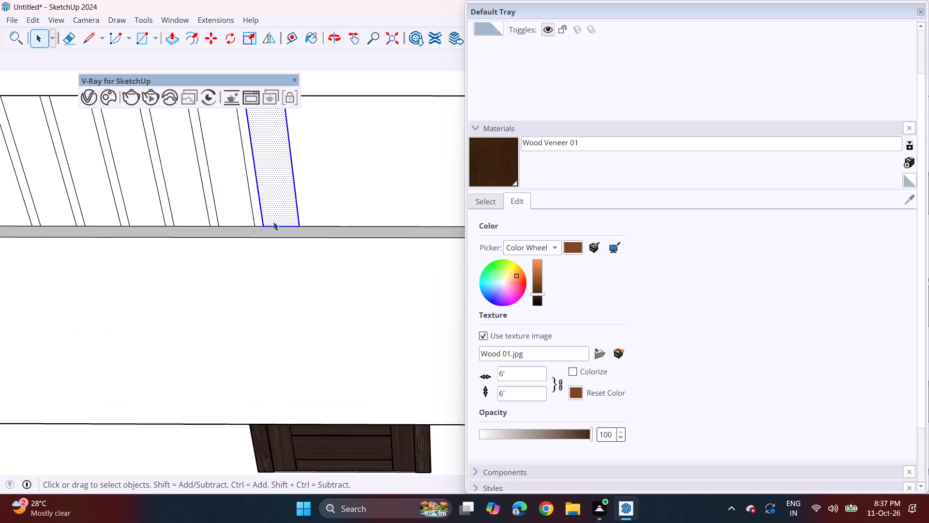
key("m")
left_click(253, 222)
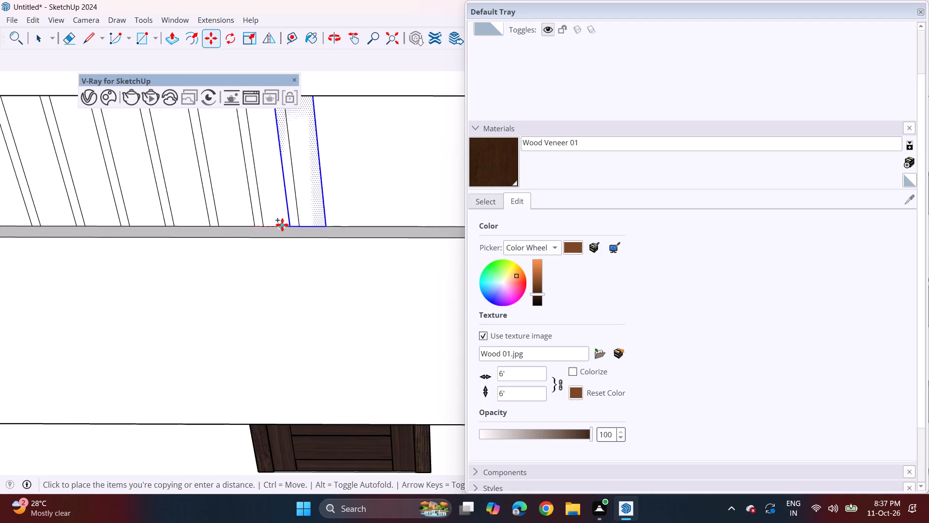
left_click(298, 225)
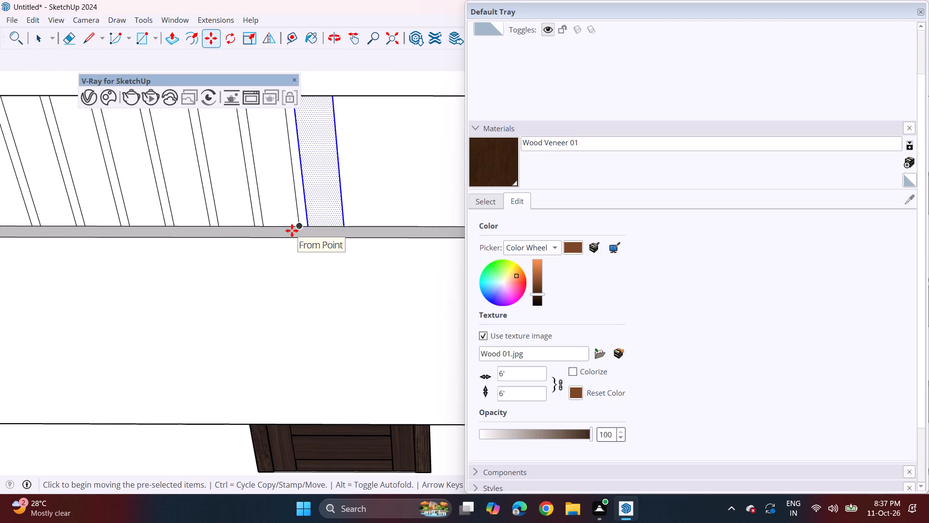
type("*10")
key("Return")
scroll(248, 239, "down", 5)
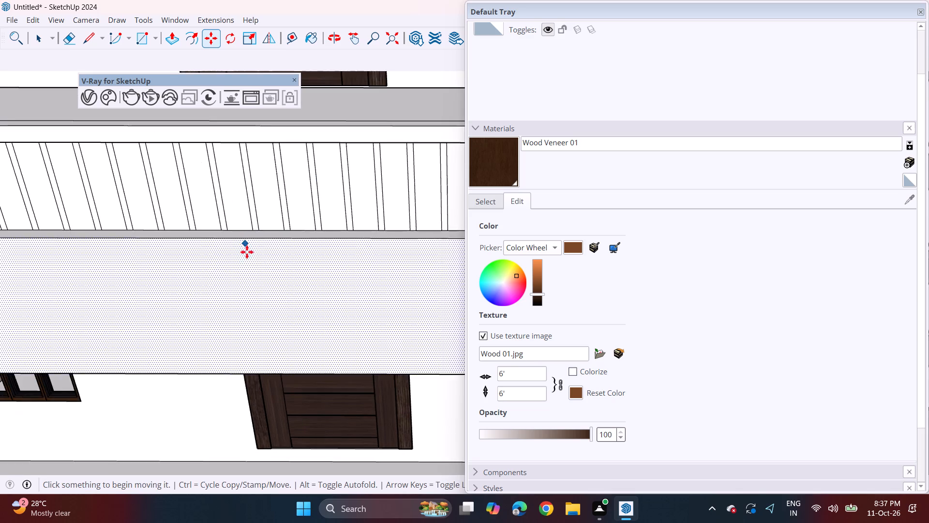
Copy the last strip two more times with the same gap to fill the remaining stretch up to the parapet's end.
scroll(247, 252, "down", 10)
scroll(428, 243, "up", 5)
scroll(383, 250, "up", 5)
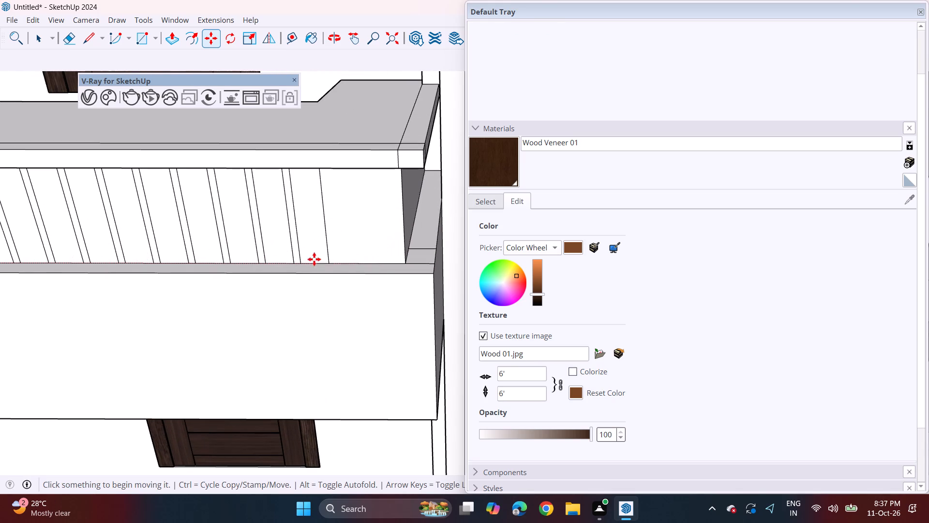
key("space")
double_click(311, 249)
key("m")
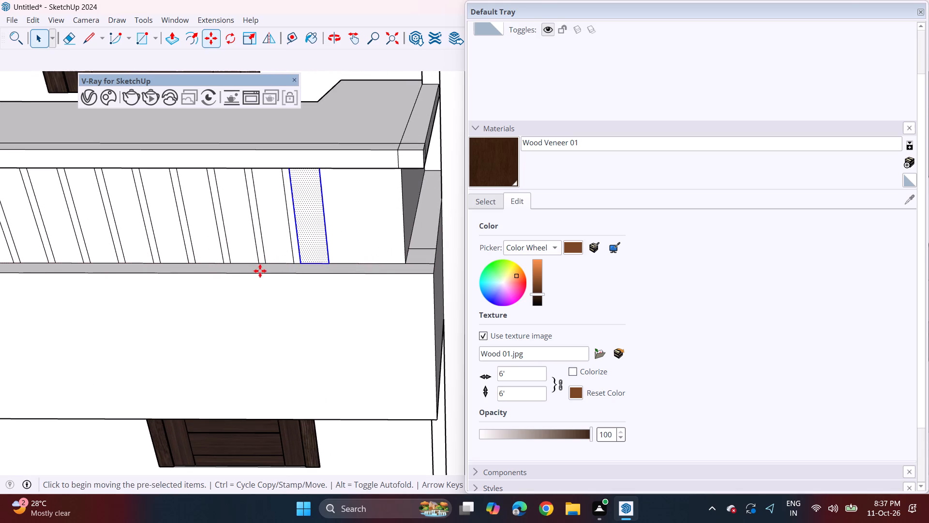
left_click(294, 264)
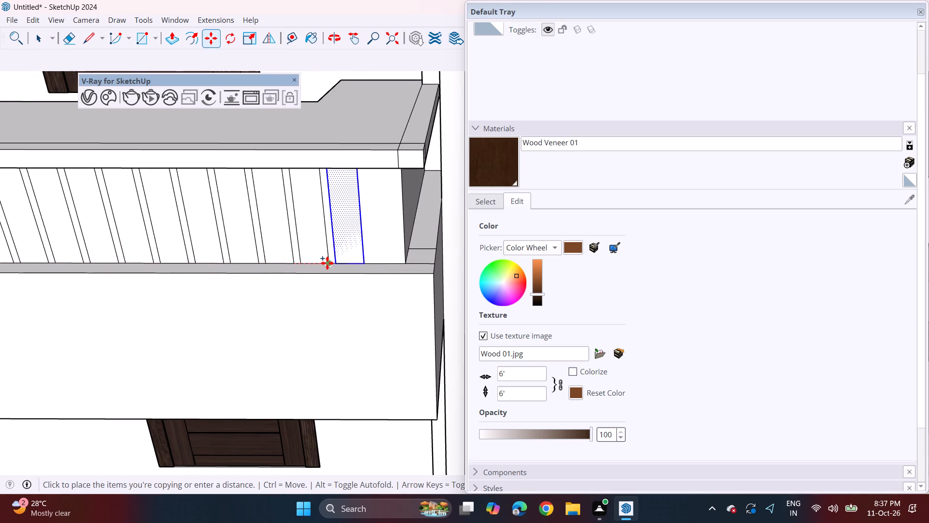
left_click(327, 263)
left_click(328, 265)
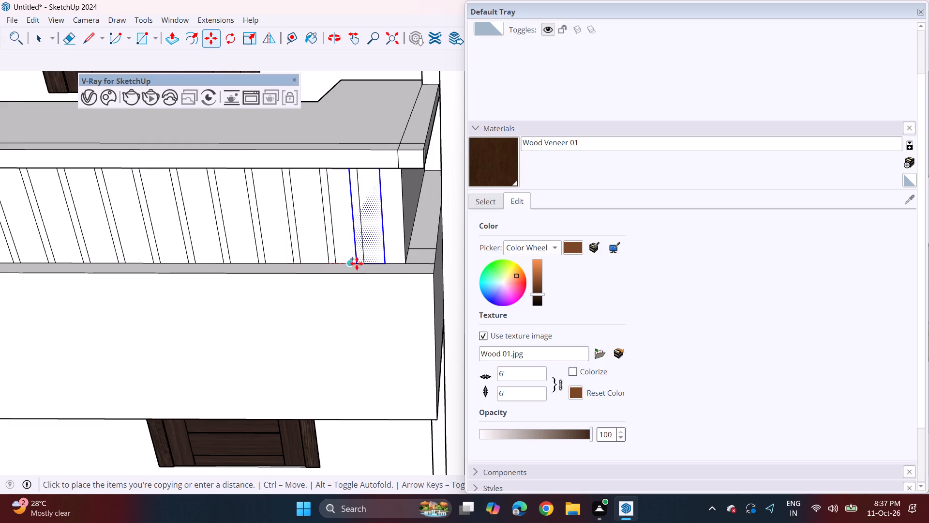
left_click(363, 263)
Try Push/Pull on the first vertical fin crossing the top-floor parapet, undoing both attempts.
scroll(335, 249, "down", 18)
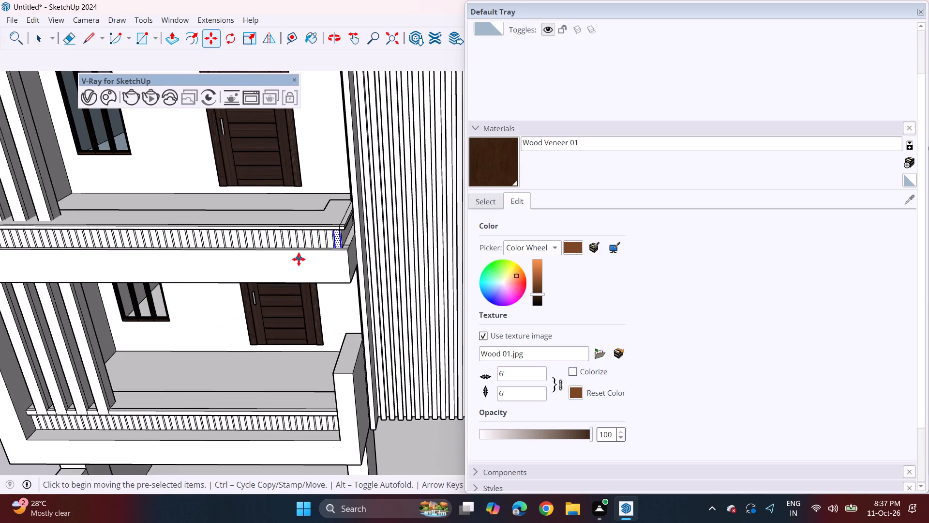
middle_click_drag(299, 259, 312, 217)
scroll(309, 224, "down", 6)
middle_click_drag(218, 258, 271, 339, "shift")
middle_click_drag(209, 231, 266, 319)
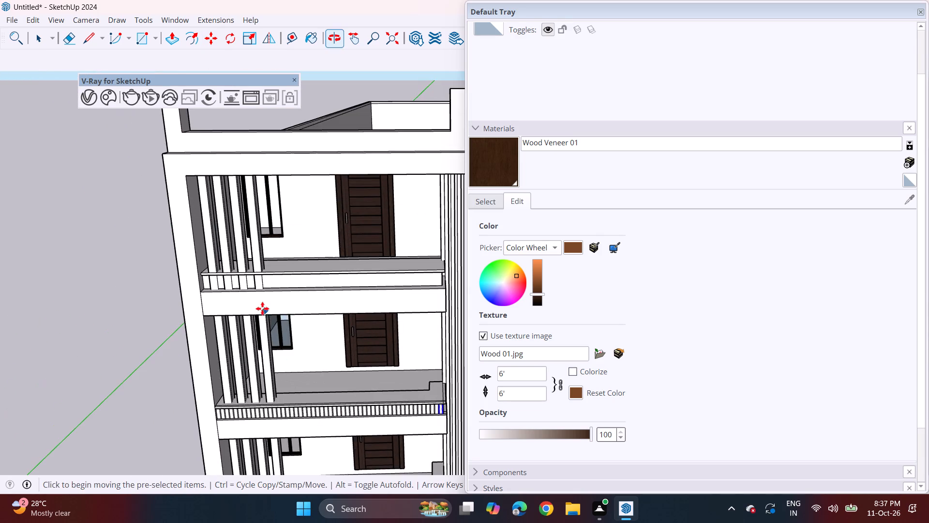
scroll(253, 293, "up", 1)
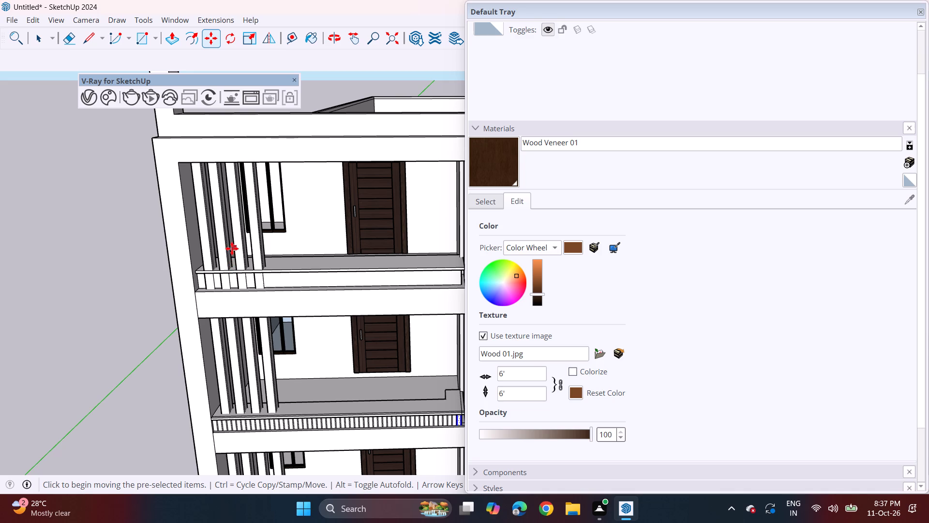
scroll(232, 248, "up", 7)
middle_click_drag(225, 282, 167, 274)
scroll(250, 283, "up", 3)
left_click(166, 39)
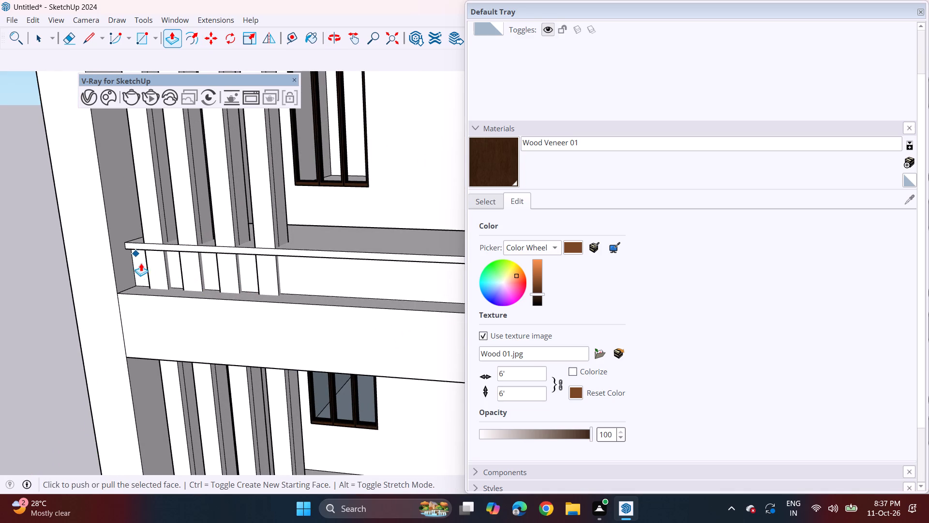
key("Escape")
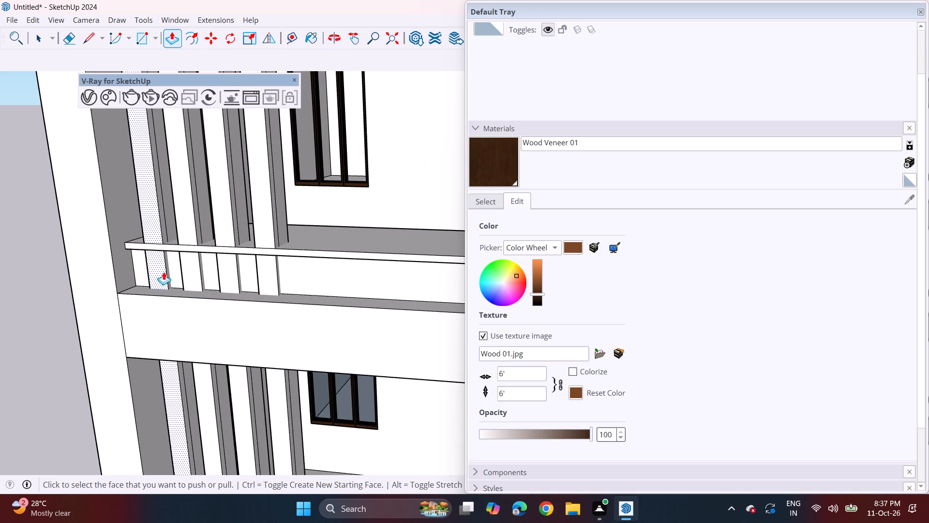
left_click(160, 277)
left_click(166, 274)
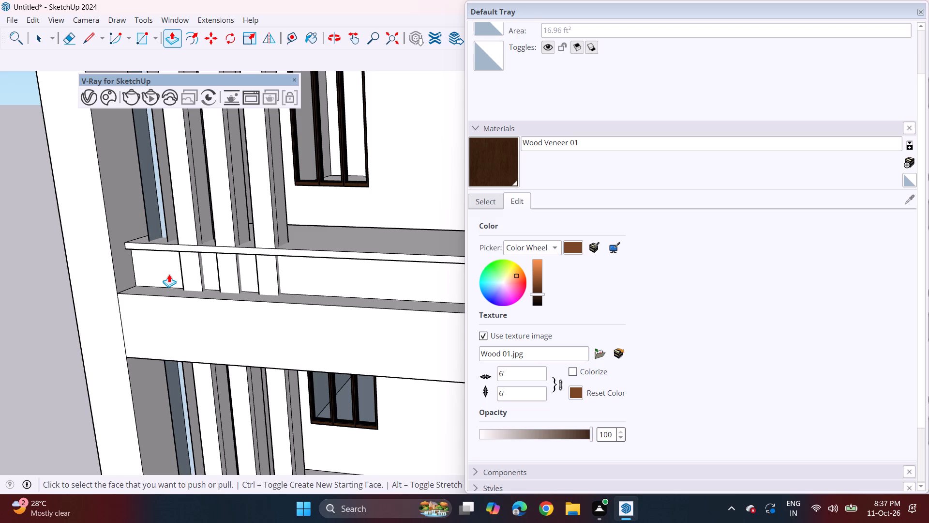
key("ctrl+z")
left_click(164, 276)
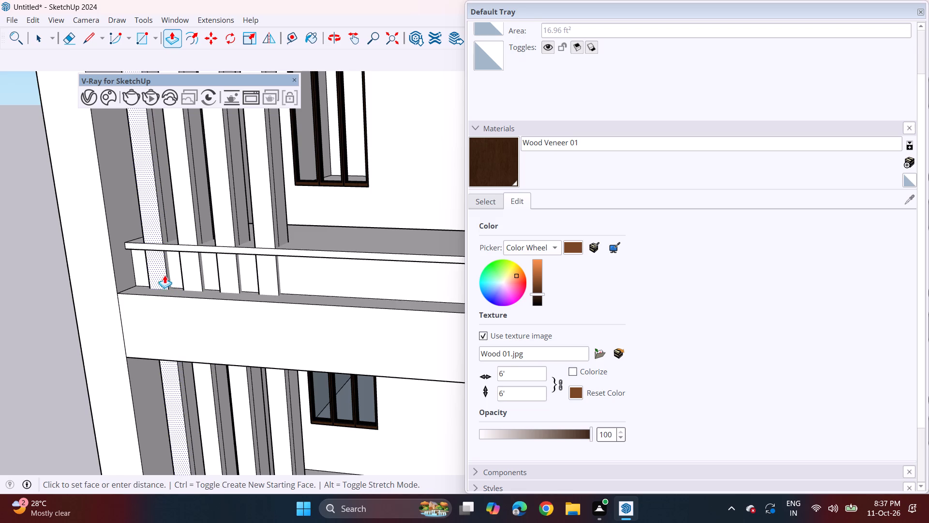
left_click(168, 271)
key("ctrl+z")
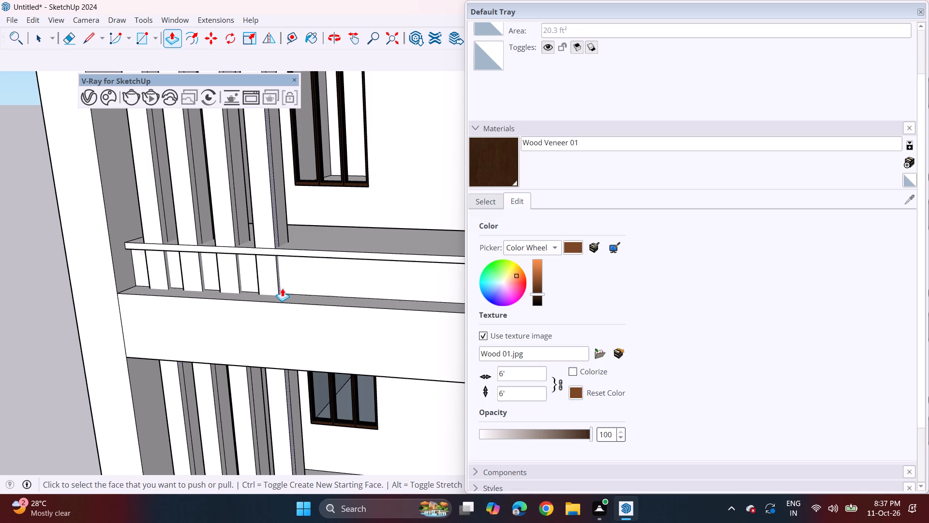
Pull the top-floor parapet's recessed front face forward with Push/Pull so that it covers the lower parts of the vertical fins.
left_click(293, 279)
left_click(292, 283)
middle_click_drag(246, 300, 275, 283)
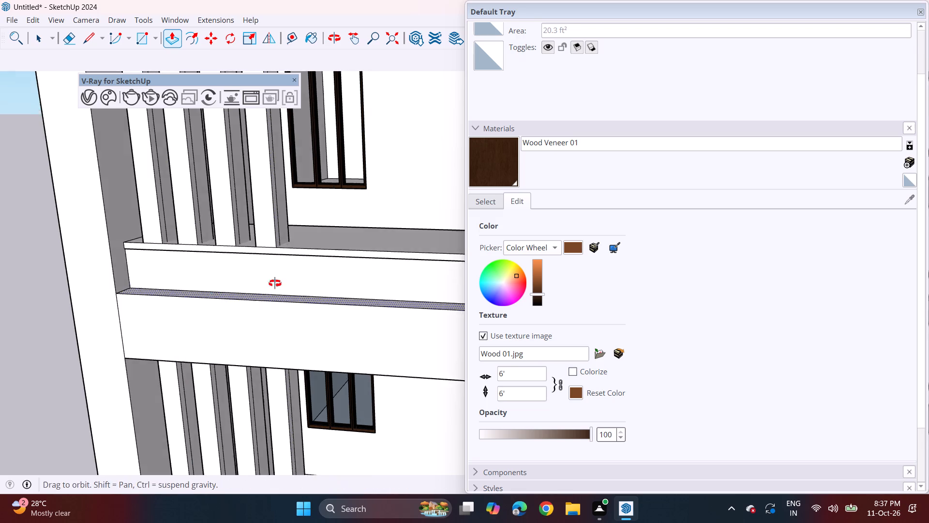
middle_click_drag(275, 283, 306, 261)
key("space")
Draw a narrow upright rectangle about 1 ft 1.5 in tall at the left end of the top-floor parapet face, from bottom ledge to top band.
scroll(136, 267, "down", 5)
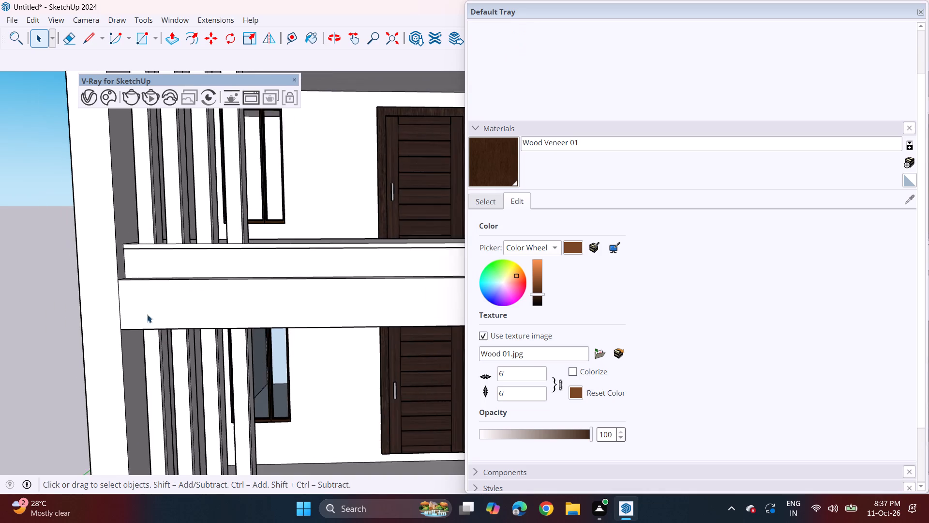
middle_click_drag(143, 322, 232, 163, "shift")
scroll(211, 152, "up", 1, "shift")
middle_click_drag(211, 152, 208, 260, "shift")
scroll(233, 186, "up", 2)
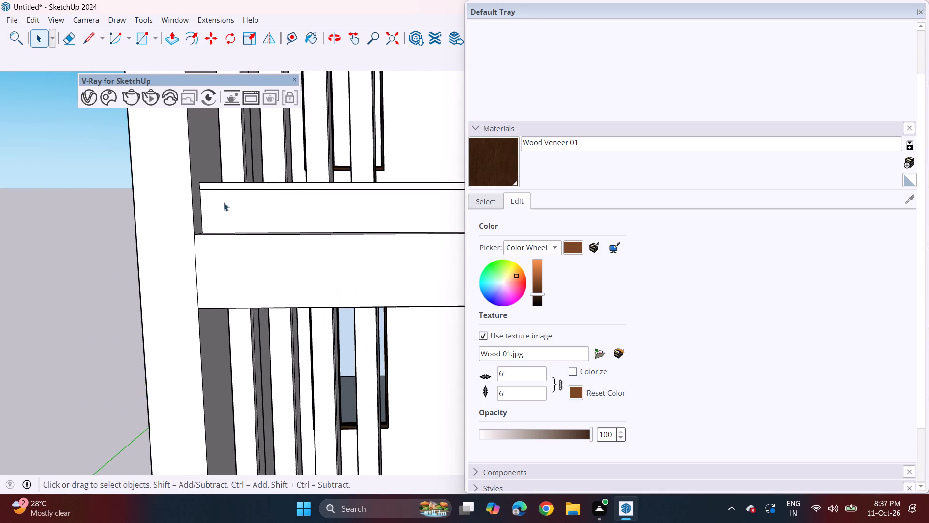
scroll(224, 202, "up", 7)
middle_click(209, 215)
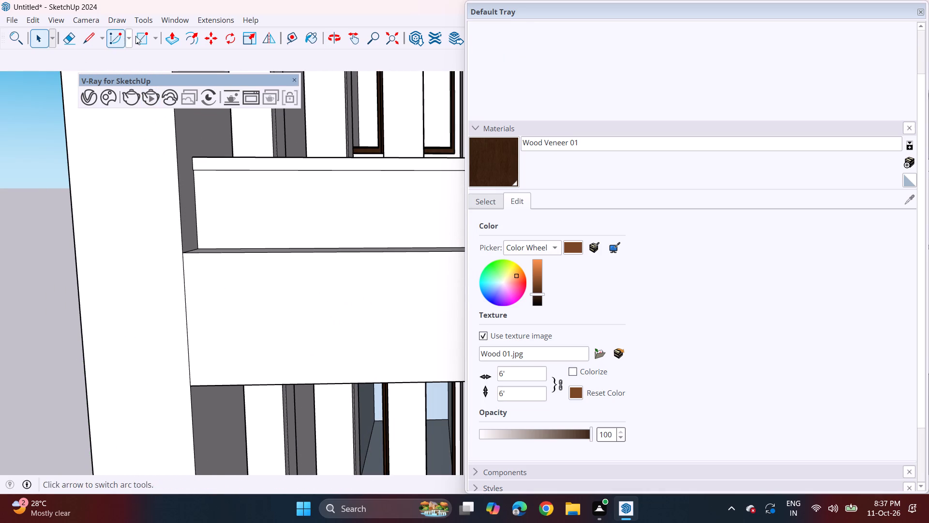
left_click_drag(135, 36, 141, 41)
middle_click_drag(170, 204, 175, 248)
left_click(198, 269)
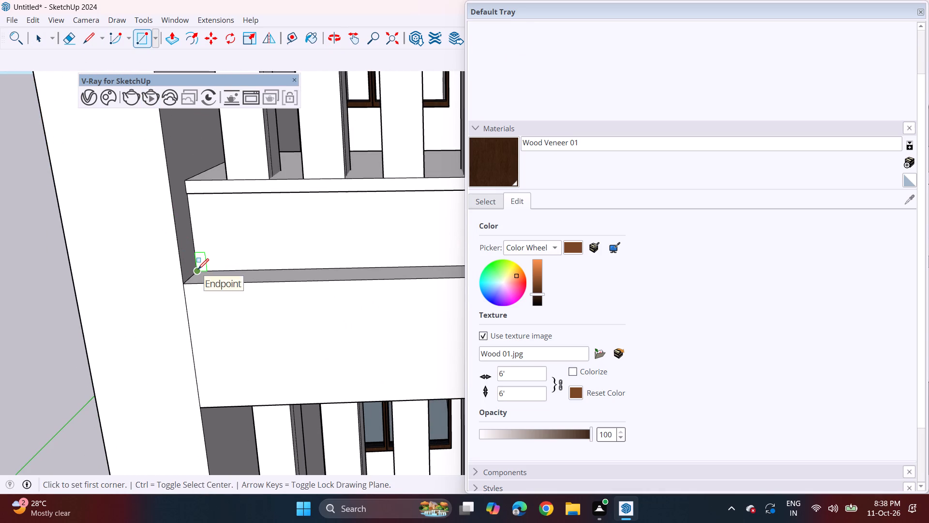
middle_click_drag(207, 193, 172, 134)
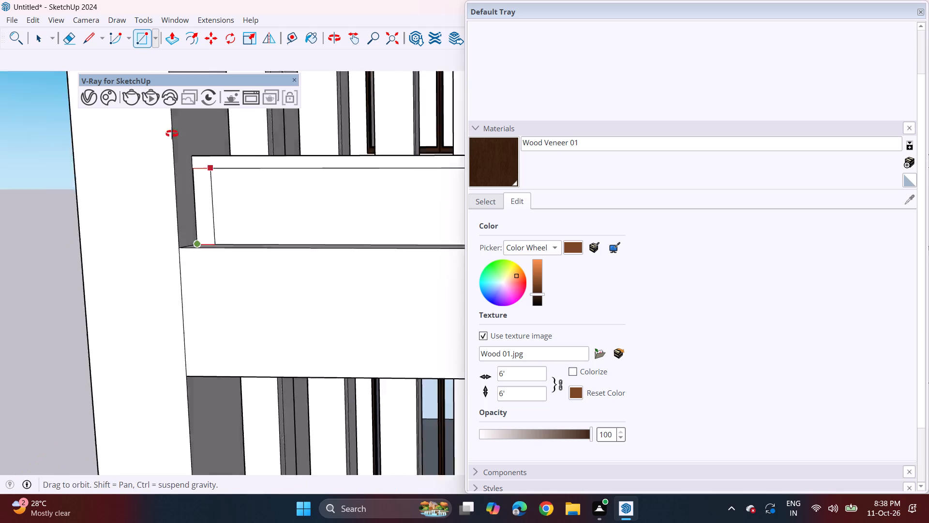
middle_click_drag(172, 134, 164, 113)
scroll(229, 160, "up", 13)
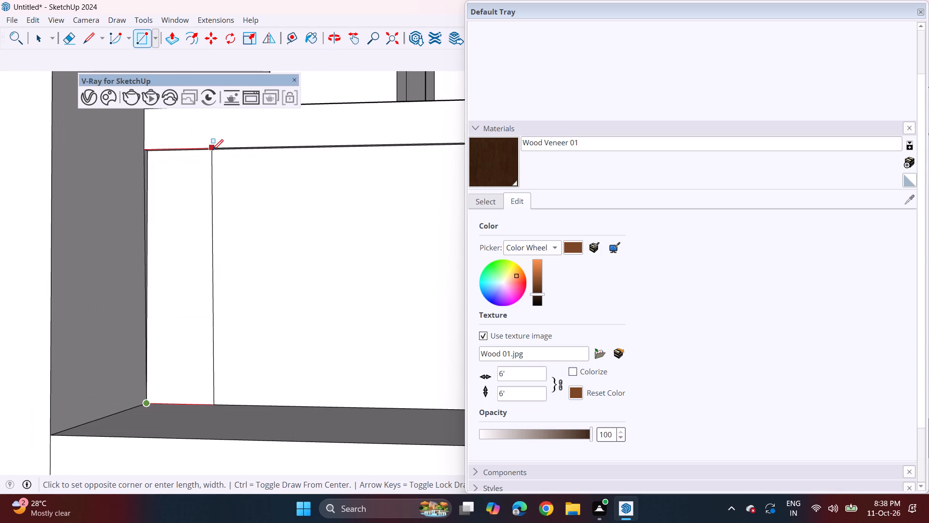
middle_click_drag(210, 151, 160, 151)
scroll(210, 151, "up", 1)
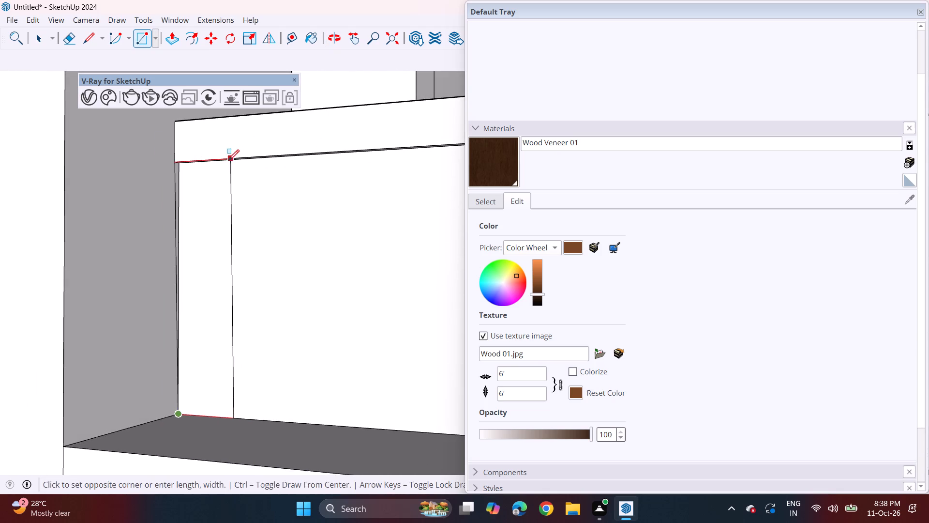
middle_click_drag(227, 161, 155, 140)
scroll(222, 185, "up", 7)
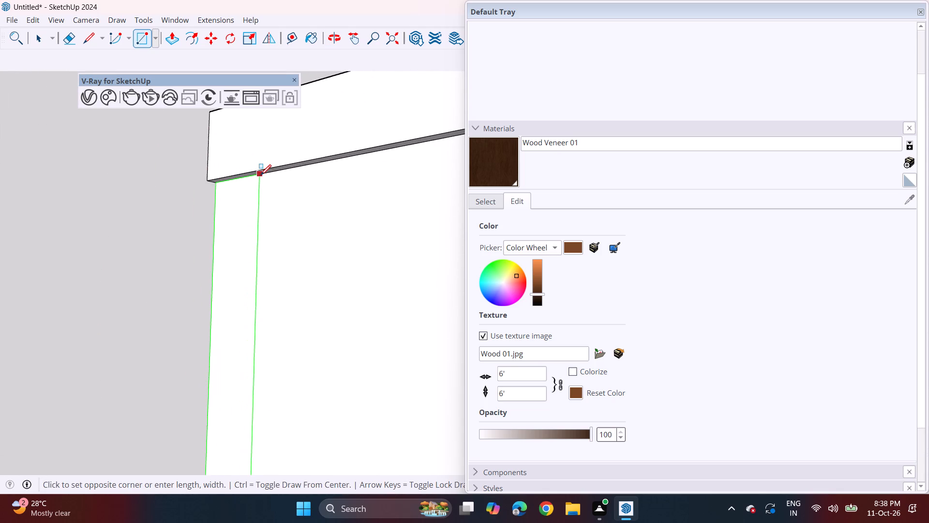
left_click(264, 175)
Widen the new strip slightly by moving its free vertical edge outward along the parapet face.
scroll(239, 259, "down", 12)
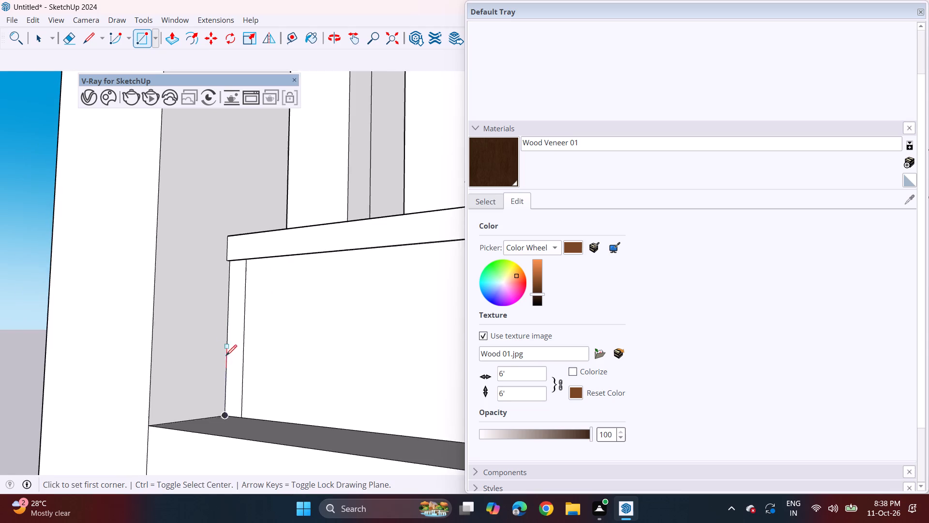
middle_click_drag(212, 361, 298, 363)
scroll(301, 358, "down", 6)
middle_click_drag(301, 375, 176, 308, "shift")
middle_click_drag(156, 310, 211, 346)
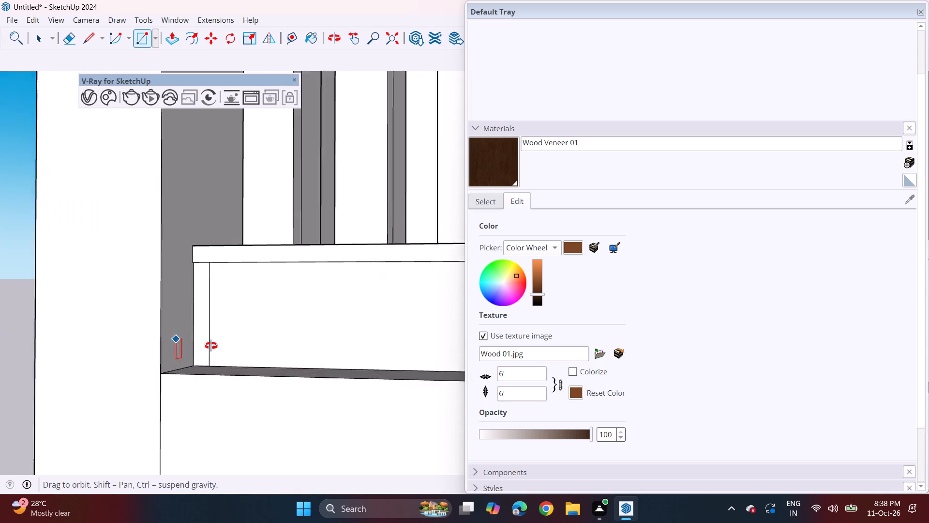
middle_click_drag(211, 346, 219, 347)
scroll(229, 343, "down", 4)
middle_click_drag(228, 347, 137, 282, "shift")
middle_click_drag(132, 276, 190, 281)
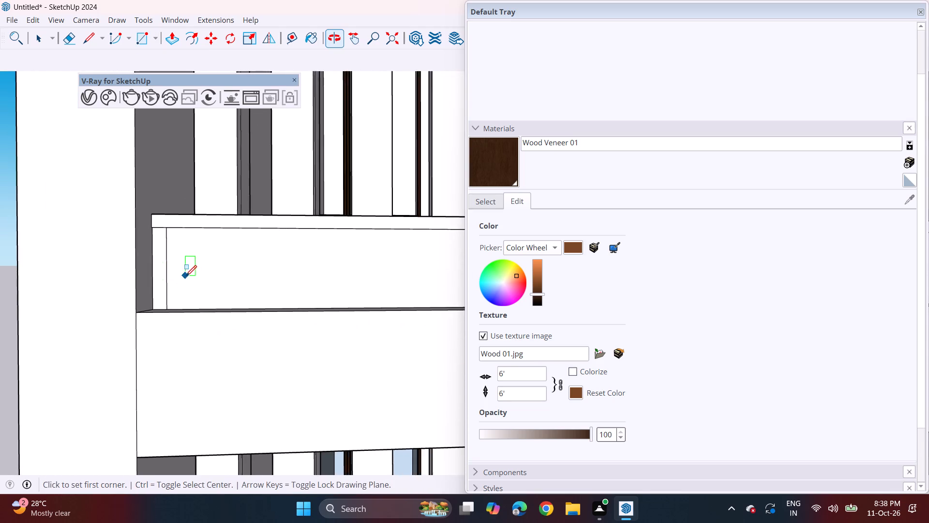
scroll(186, 276, "down", 8)
middle_click_drag(196, 352, 187, 242, "shift")
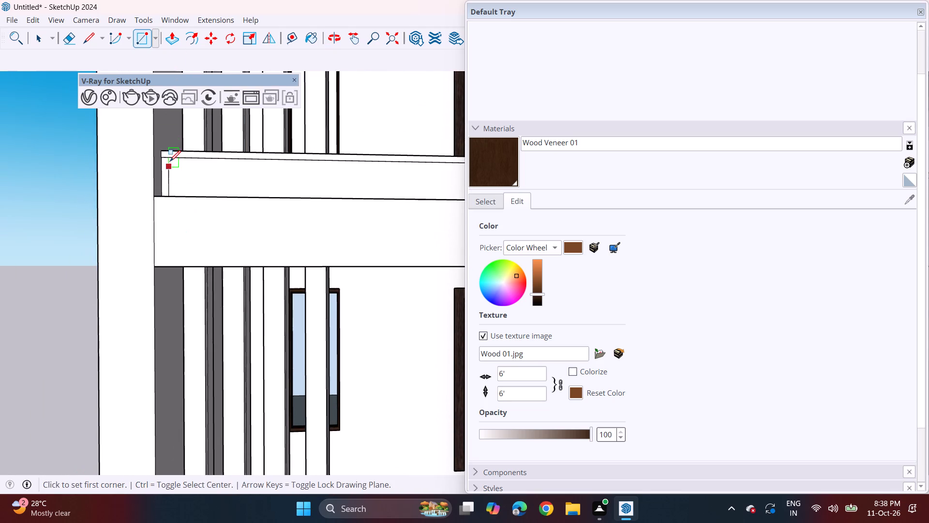
scroll(170, 161, "up", 8)
key("space")
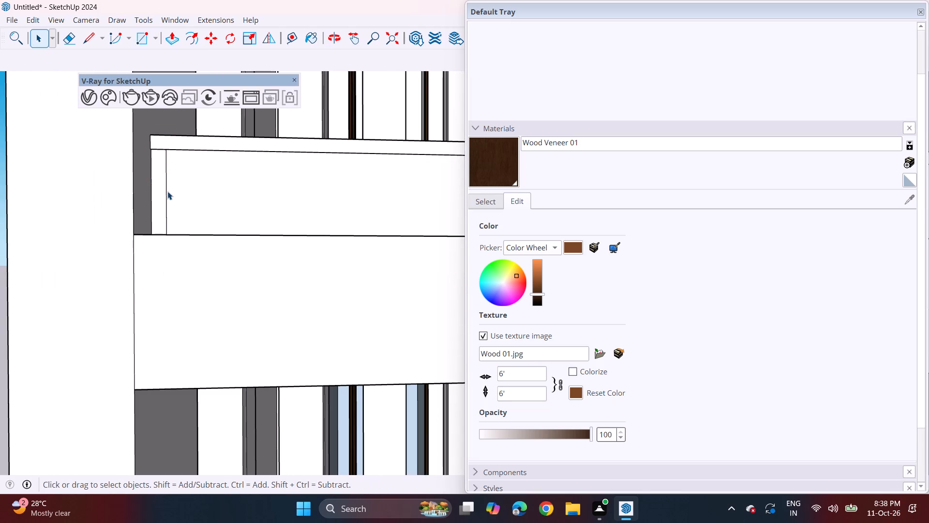
left_click(167, 191)
key("m")
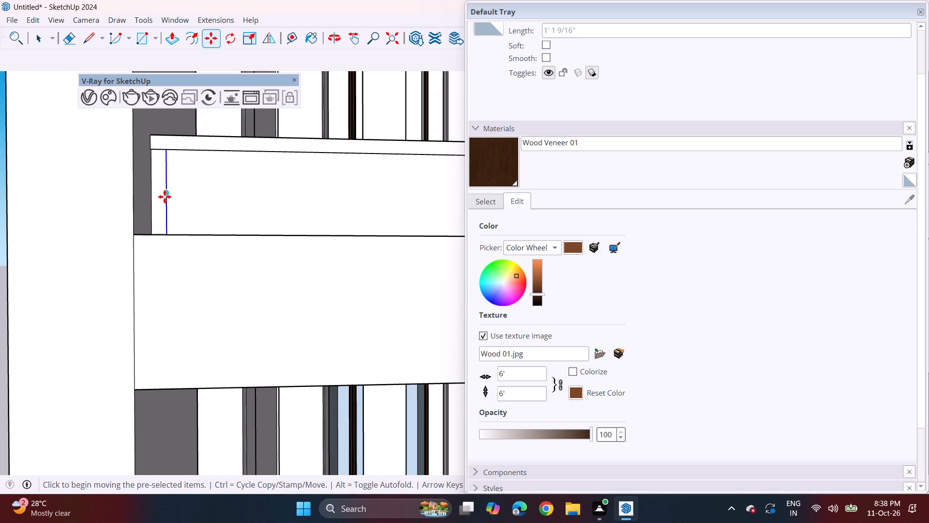
left_click(165, 197)
left_click(176, 197)
Copy the widened strip along the top-floor parapet, leaving a narrow gap beside the original.
key("space")
double_click(163, 198)
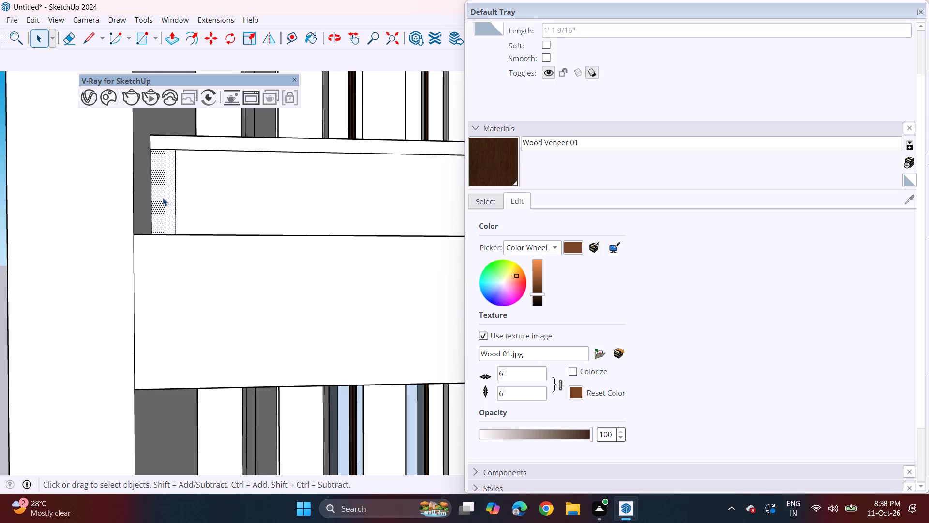
middle_click_drag(165, 199, 165, 243)
scroll(158, 249, "up", 5)
key("m")
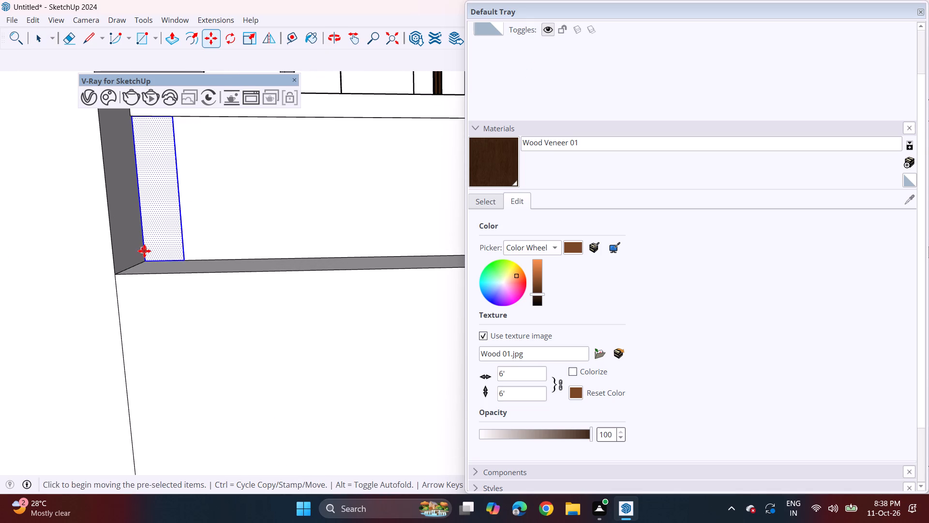
left_click(148, 258)
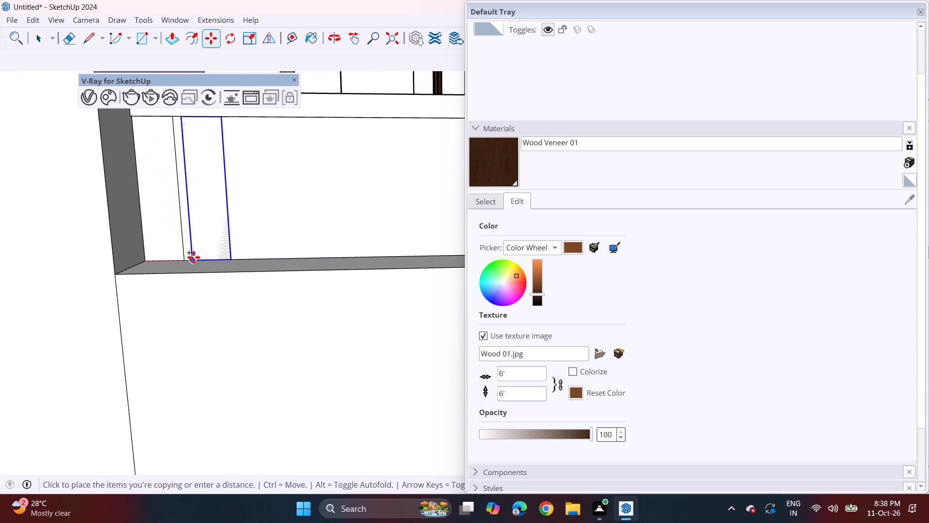
left_click(196, 257)
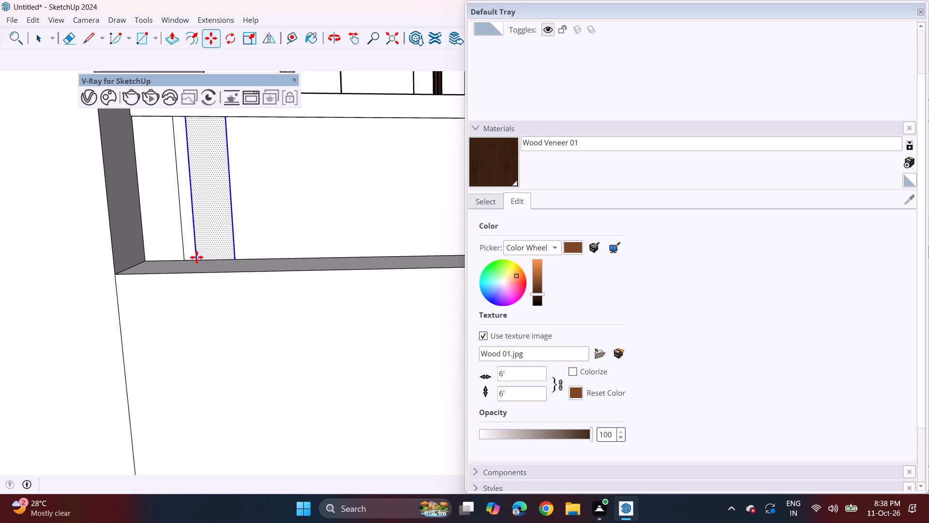
Repeat the strip copy 30 times at the same spacing along the top-floor parapet.
key("shift+asterisk")
type("30")
key("Return")
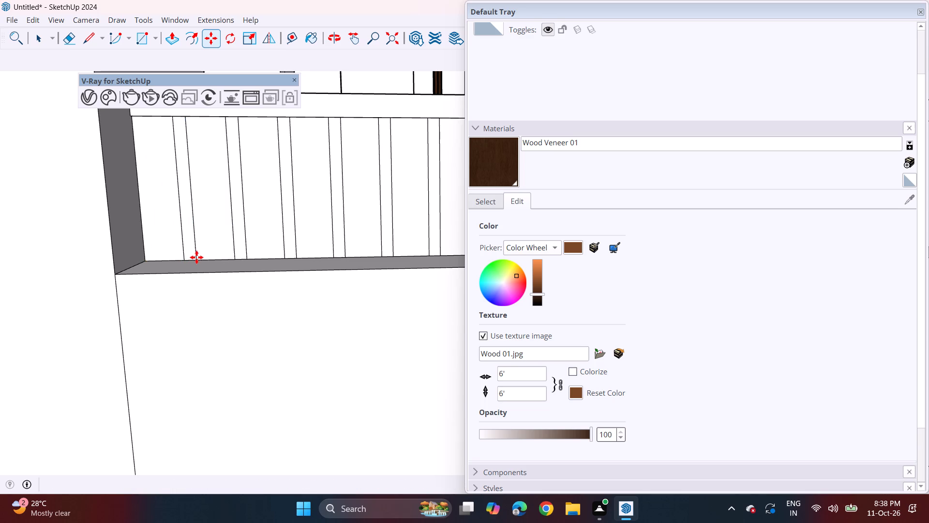
Copy the last parapet strip onward with the same narrow gap and repeat the copy 10 times.
scroll(197, 206, "down", 10)
scroll(274, 403, "down", 6)
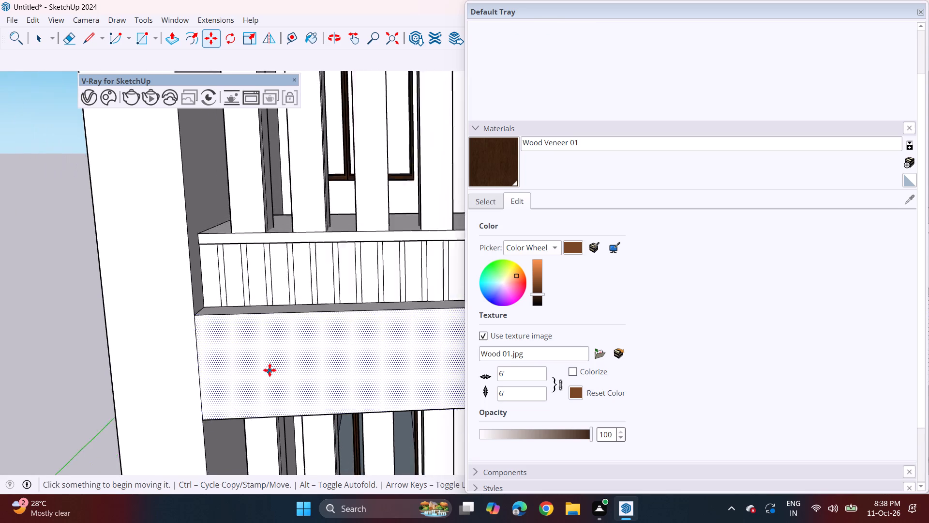
scroll(270, 370, "down", 18)
middle_click_drag(351, 347, 219, 342, "shift")
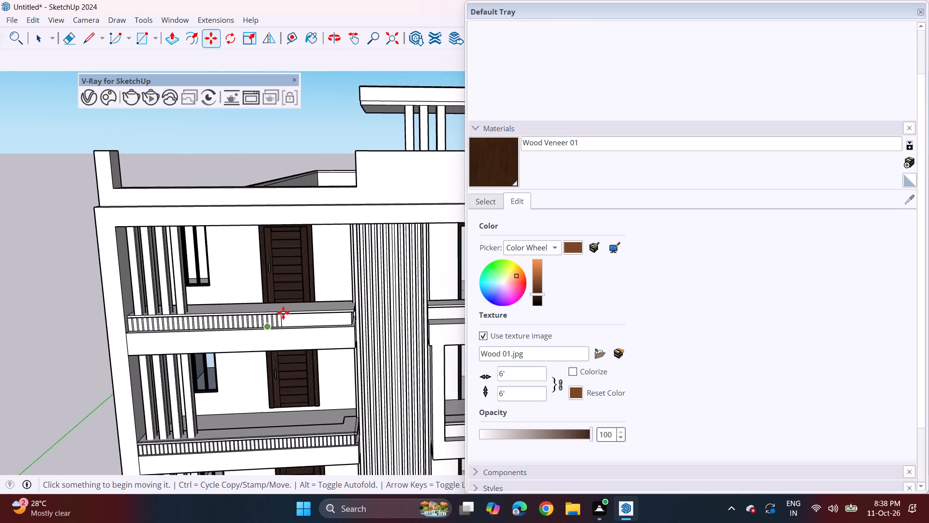
scroll(284, 312, "up", 20)
scroll(284, 312, "up", 3)
key("space")
double_click(279, 331)
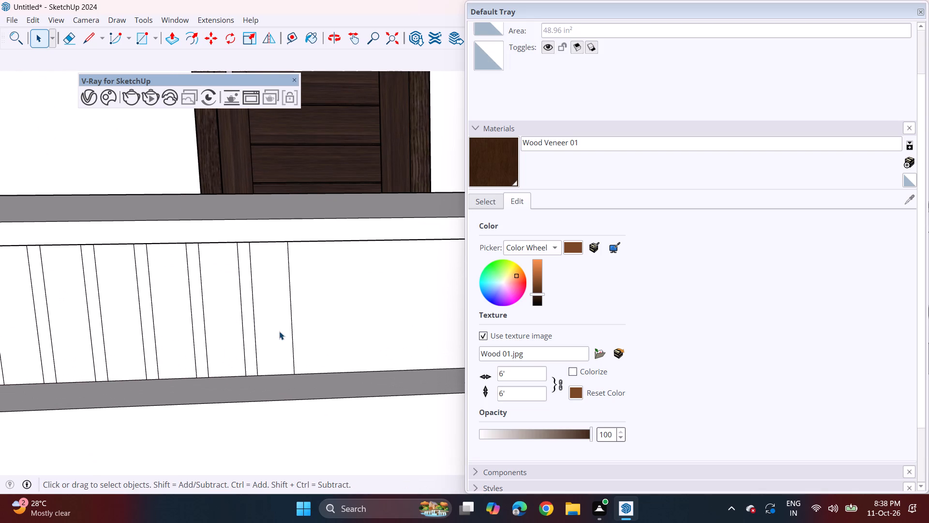
key("m")
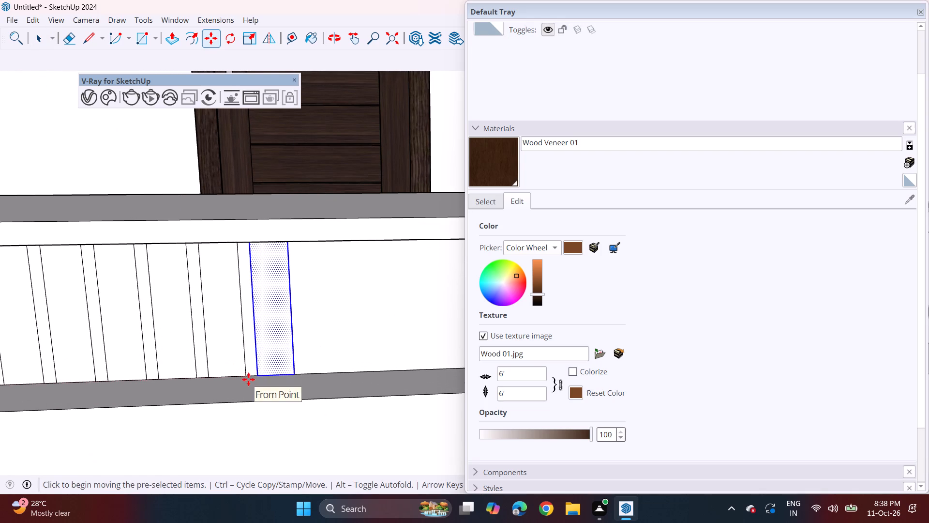
left_click(252, 378)
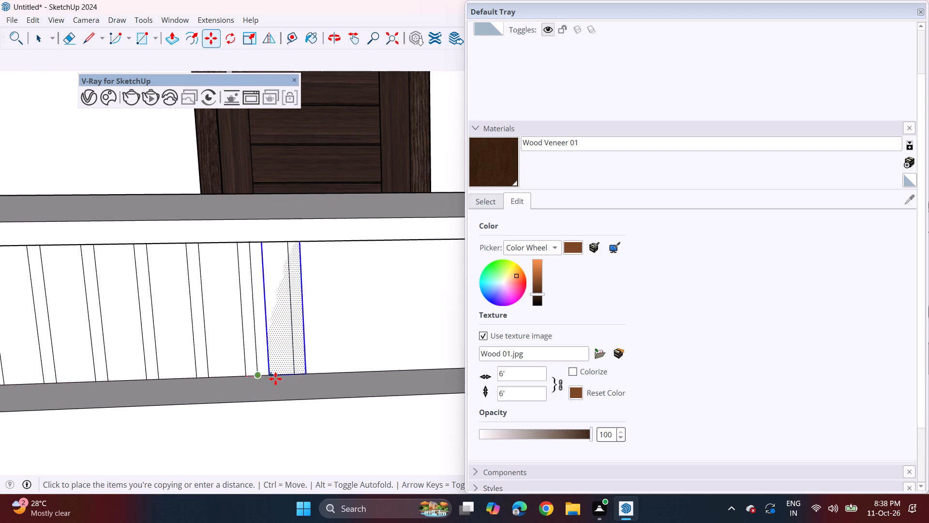
left_click(295, 375)
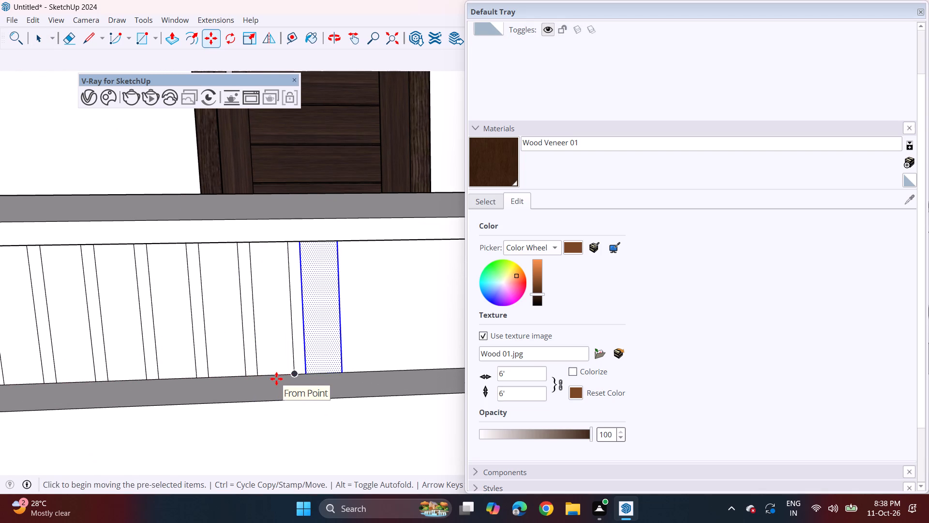
type("*10")
key("Return")
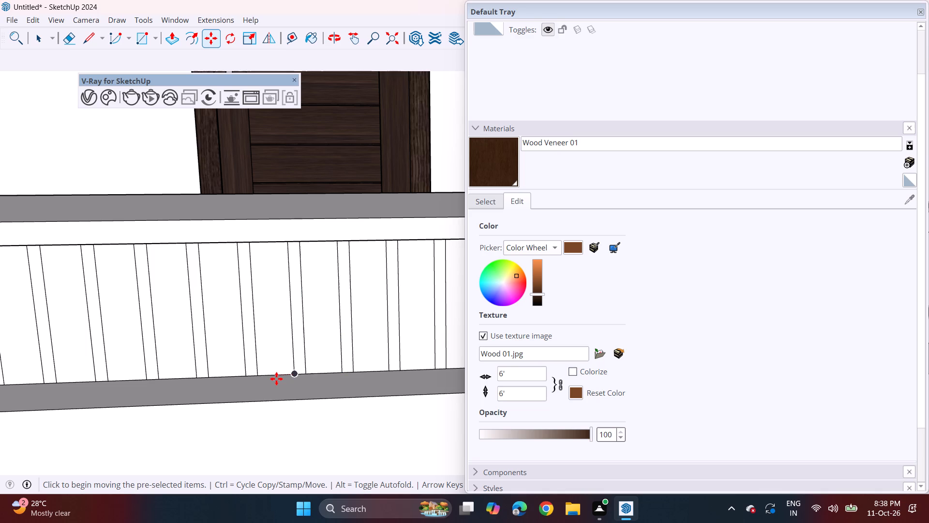
Copy the new last parapet strip with the same gap and repeat it 5 times toward the parapet's right end.
scroll(209, 347, "down", 18)
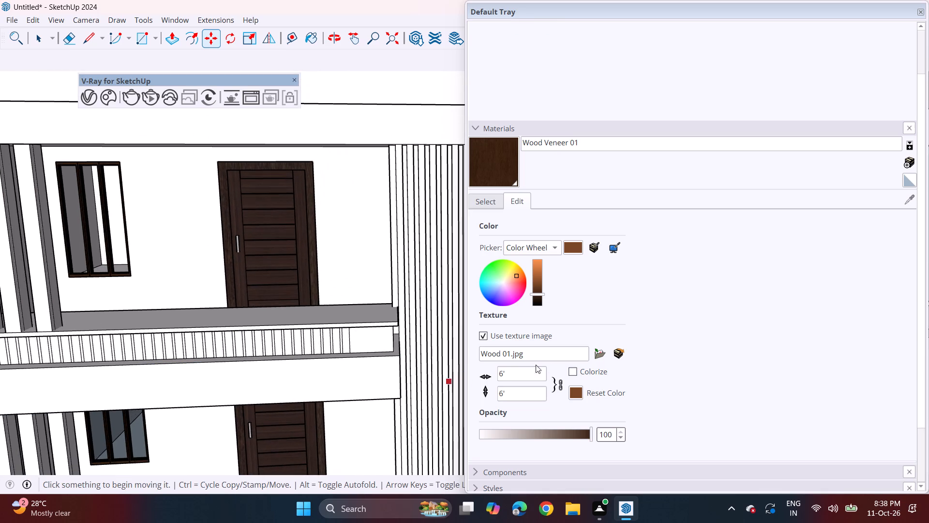
scroll(380, 370, "up", 8)
scroll(323, 333, "up", 4)
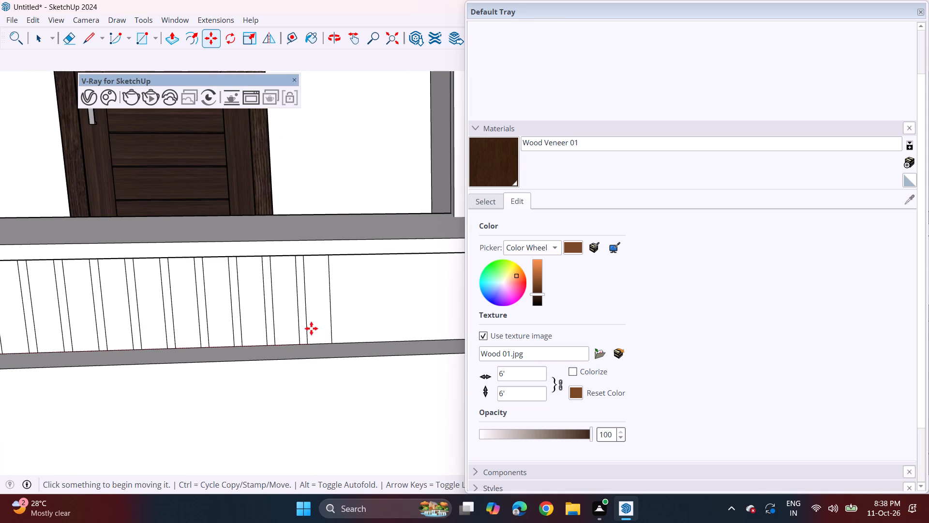
key("space")
double_click(313, 324)
scroll(300, 336, "up", 4)
key("m")
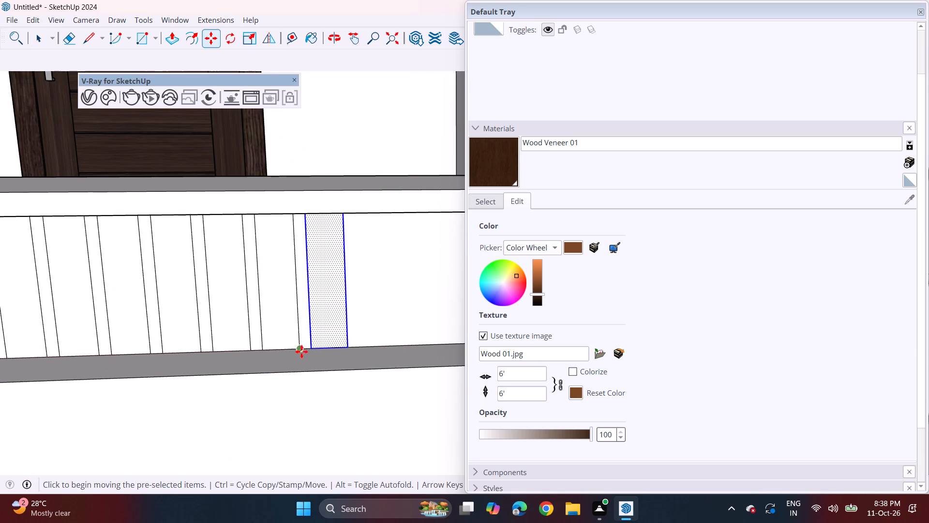
left_click(305, 348)
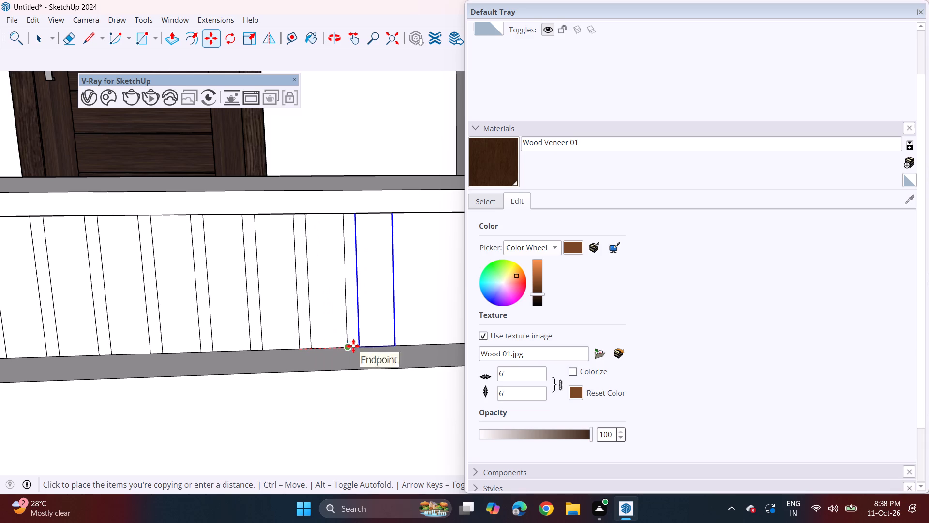
left_click(353, 346)
key("shift+asterisk")
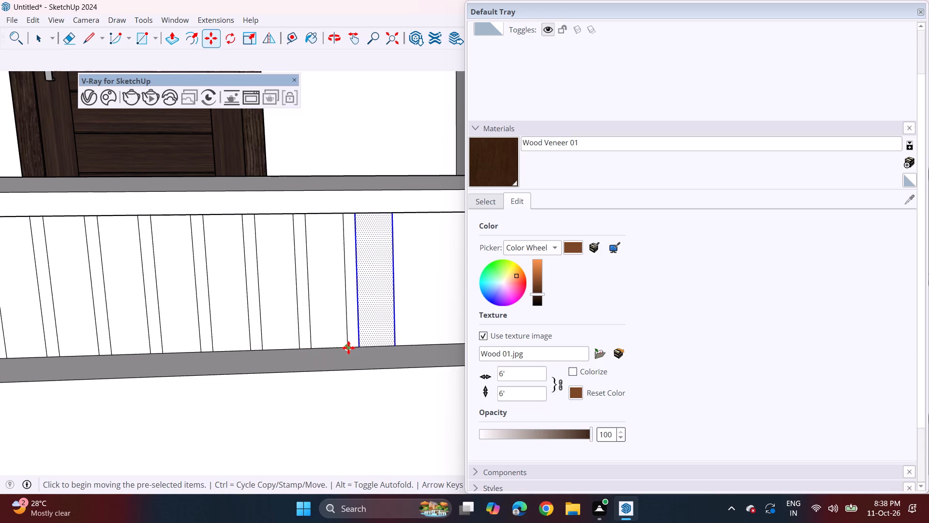
key("5")
key("Return")
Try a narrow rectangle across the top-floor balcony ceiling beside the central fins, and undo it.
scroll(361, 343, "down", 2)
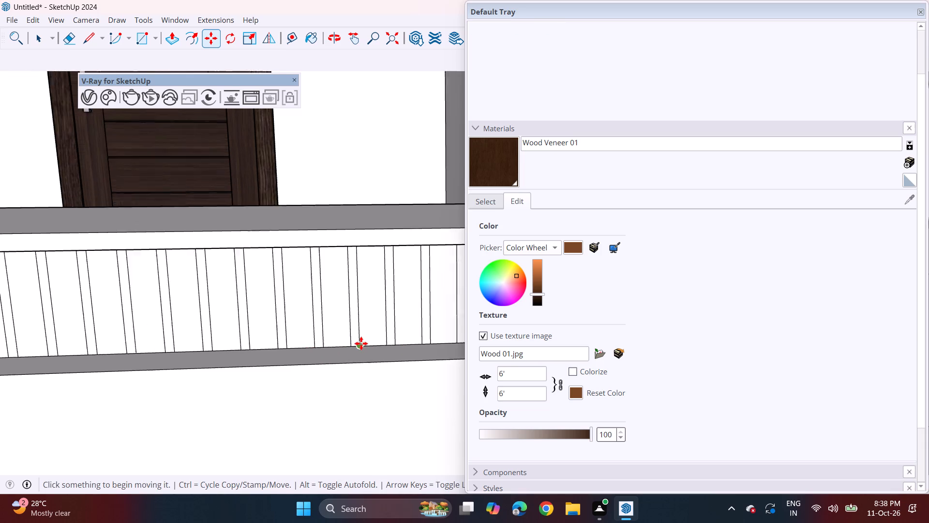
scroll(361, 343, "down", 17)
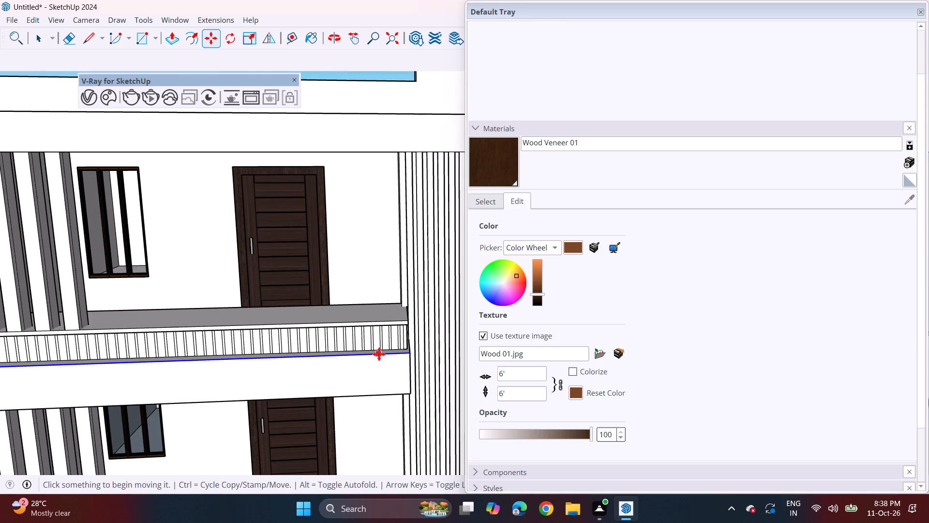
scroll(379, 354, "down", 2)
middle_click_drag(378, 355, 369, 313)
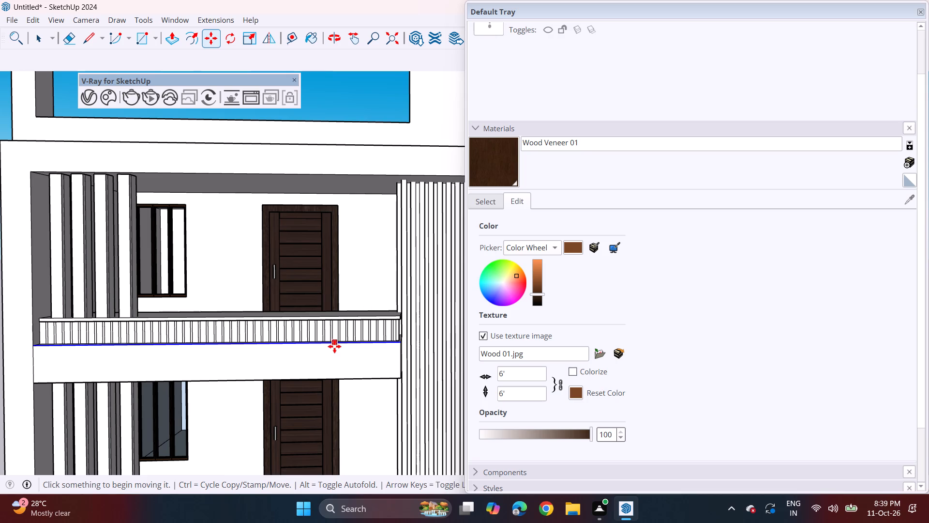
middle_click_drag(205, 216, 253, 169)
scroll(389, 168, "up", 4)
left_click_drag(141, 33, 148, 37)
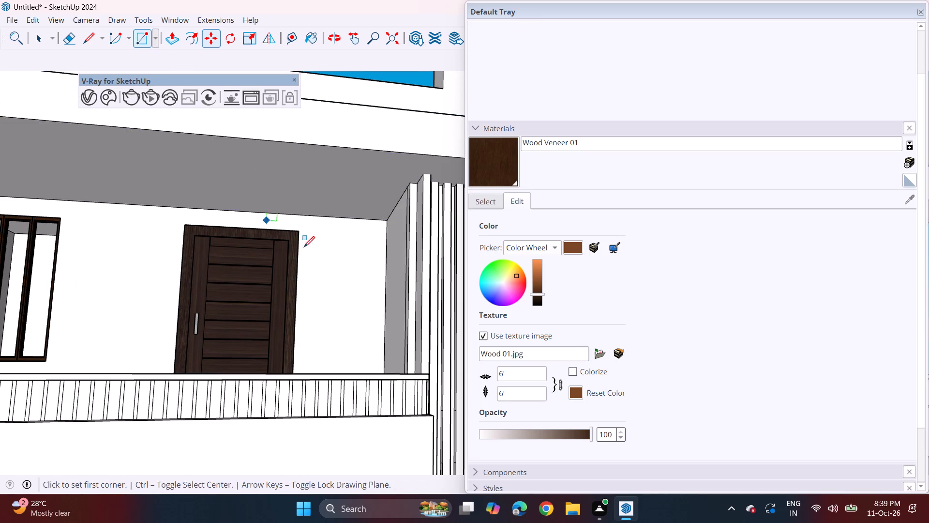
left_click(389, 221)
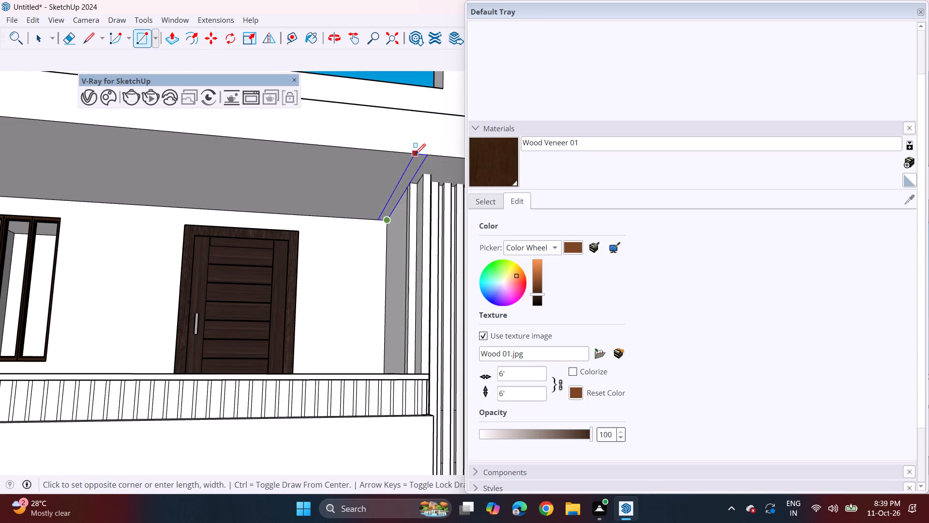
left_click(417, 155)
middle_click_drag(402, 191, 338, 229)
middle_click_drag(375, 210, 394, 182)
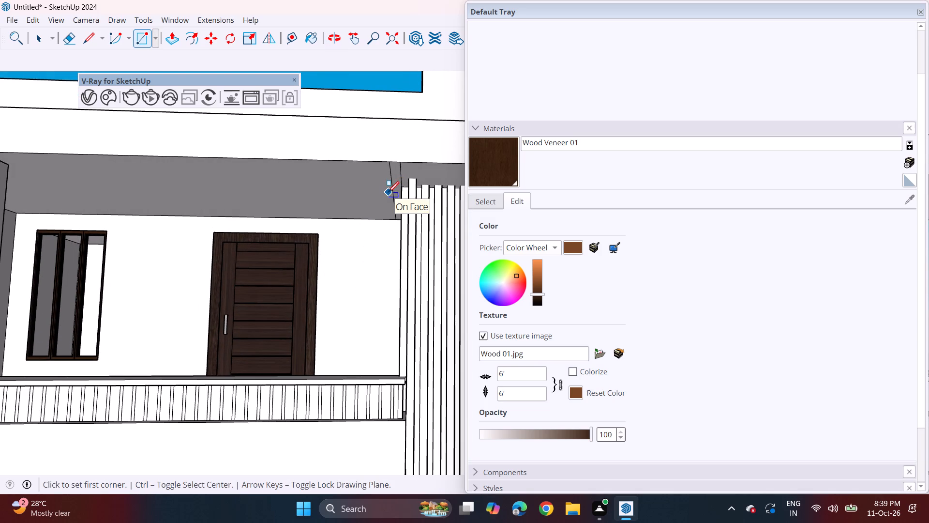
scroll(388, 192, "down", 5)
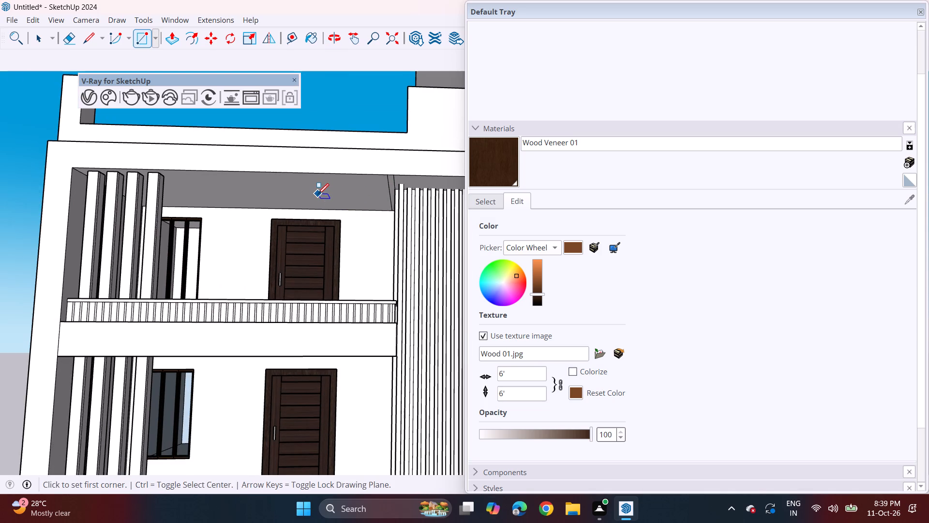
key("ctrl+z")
Pull the top-floor balcony ceiling face down slightly with Push/Pull.
key("p")
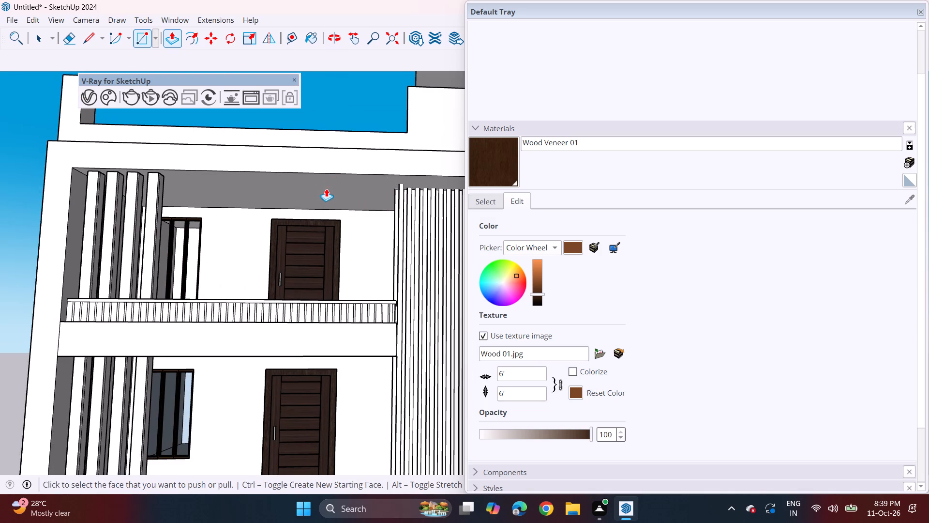
left_click(329, 182)
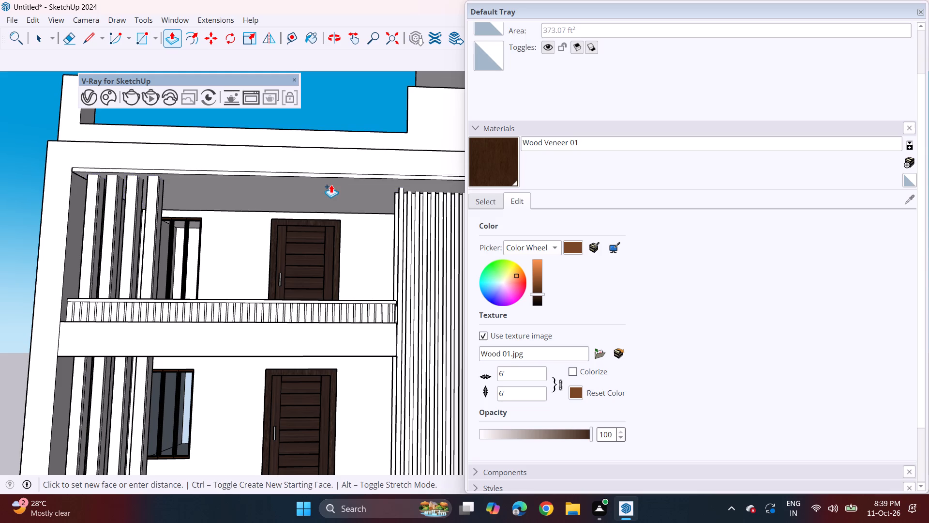
left_click(331, 184)
Draw a narrow rectangle across the lowered balcony ceiling at its right end, from the back wall to the front edge.
middle_click_drag(315, 198, 364, 182)
scroll(369, 185, "up", 3)
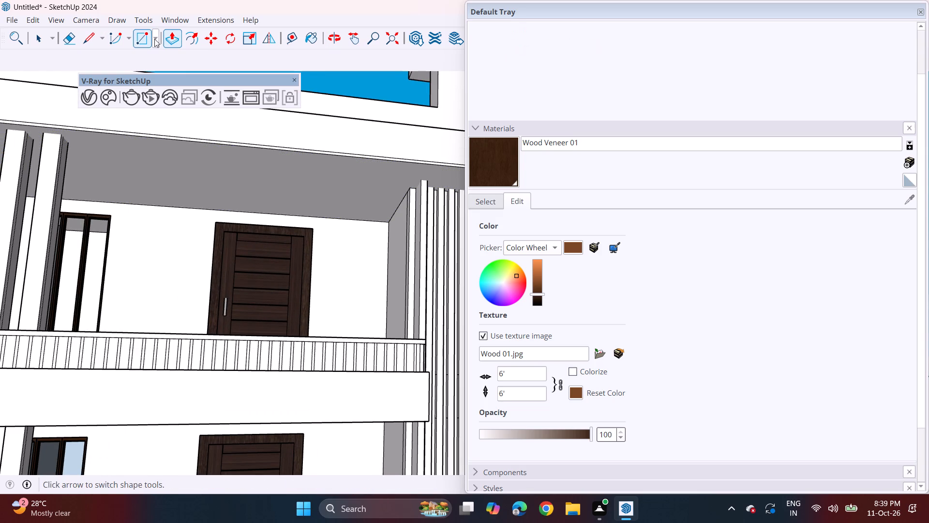
left_click(144, 39)
left_click(390, 217)
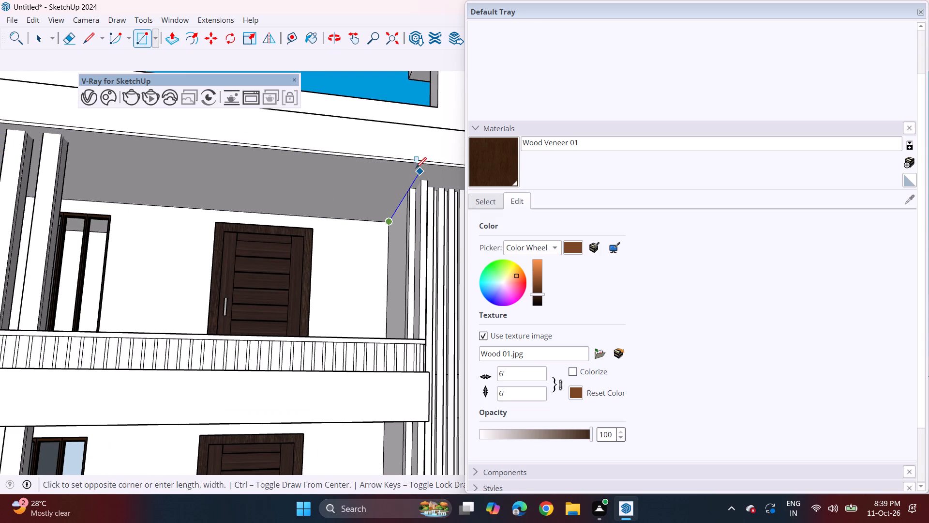
left_click(414, 165)
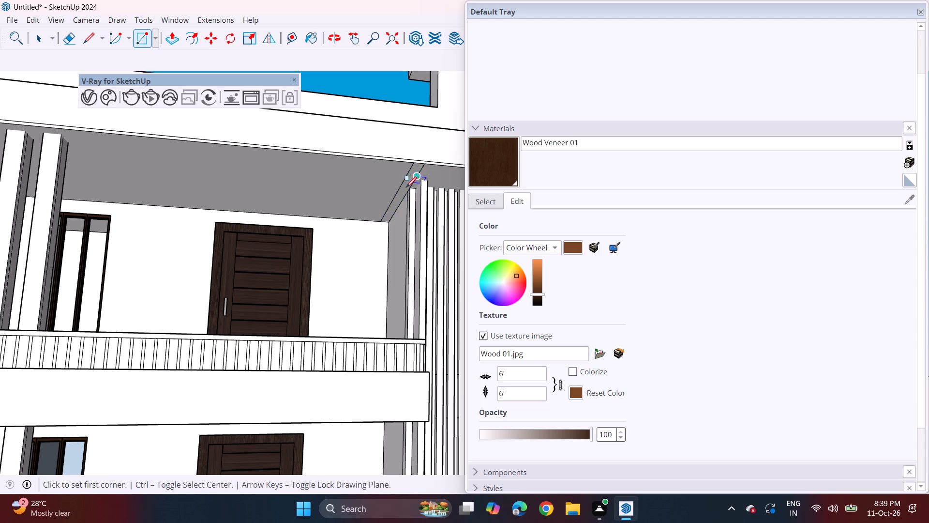
Copy the ceiling strip toward the left with a narrow gap and repeat the copy 20 times.
middle_click_drag(404, 190, 374, 215)
scroll(397, 196, "up", 7)
key("space")
double_click(398, 192)
scroll(398, 194, "down", 2)
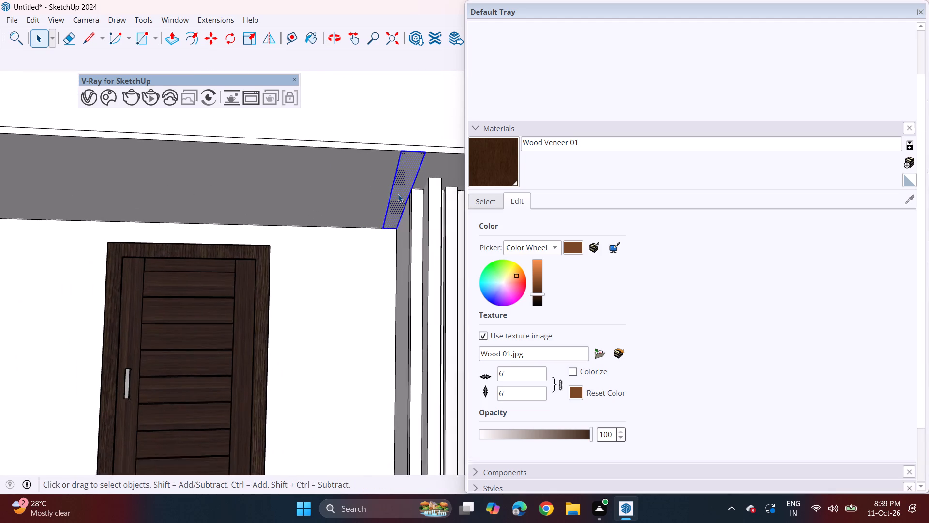
scroll(398, 194, "down", 1)
key("m")
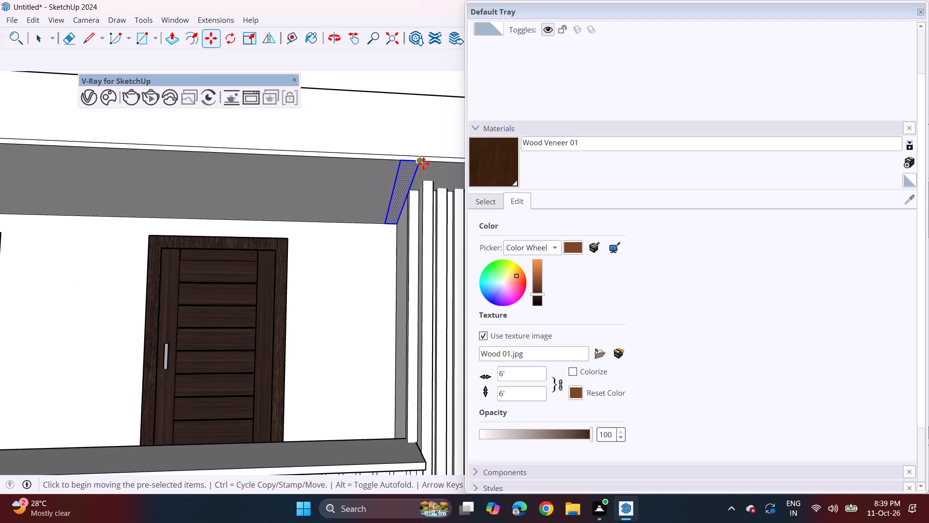
left_click(422, 164)
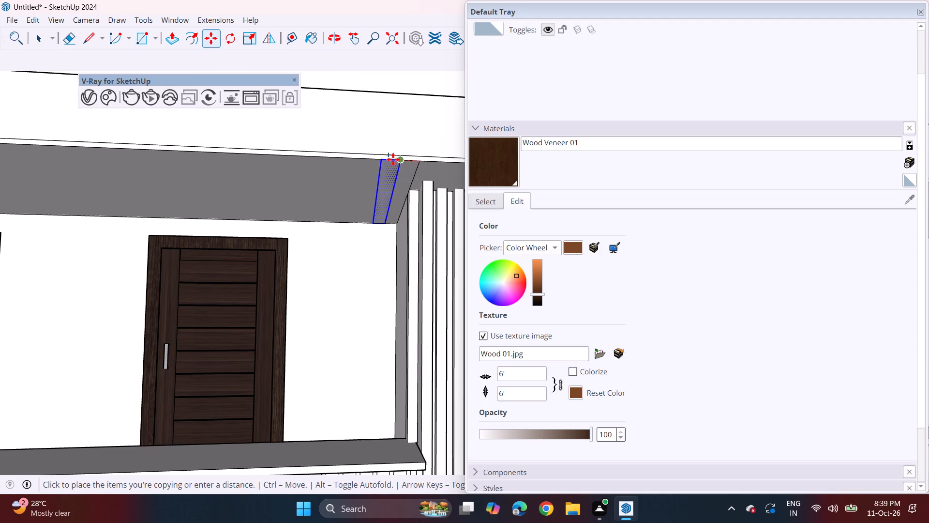
left_click(392, 158)
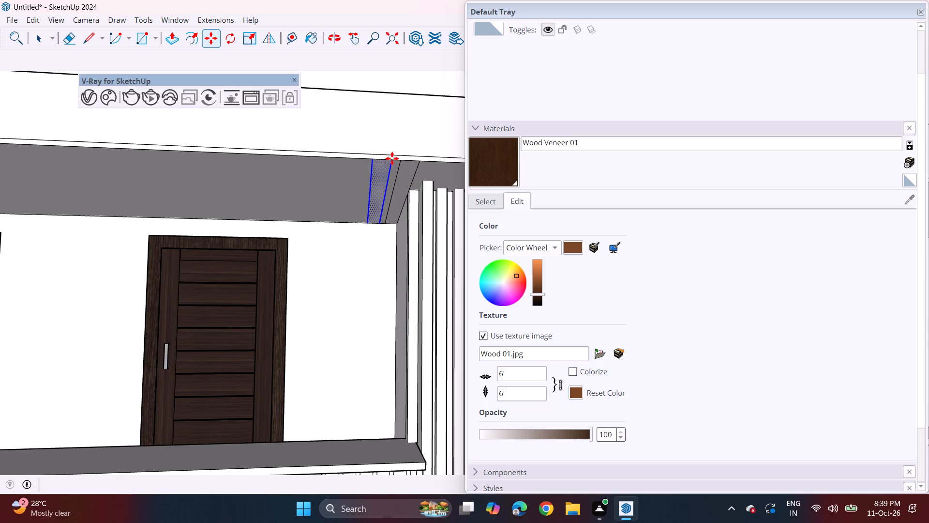
key("shift+asterisk")
type("20")
key("Return")
Copy the last ceiling strip of the top-floor balcony farther left with the same narrow gap and repeat the copy 5 times.
scroll(264, 217, "down", 5)
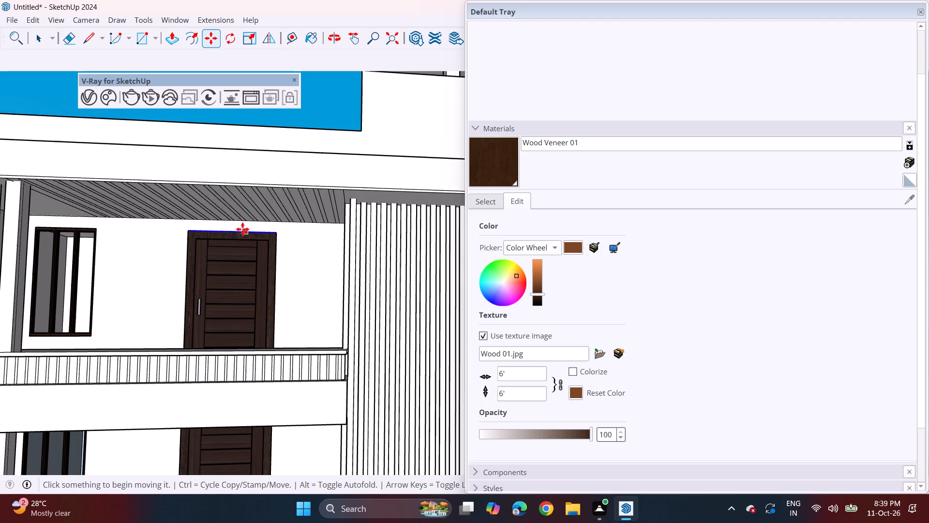
scroll(47, 216, "up", 10)
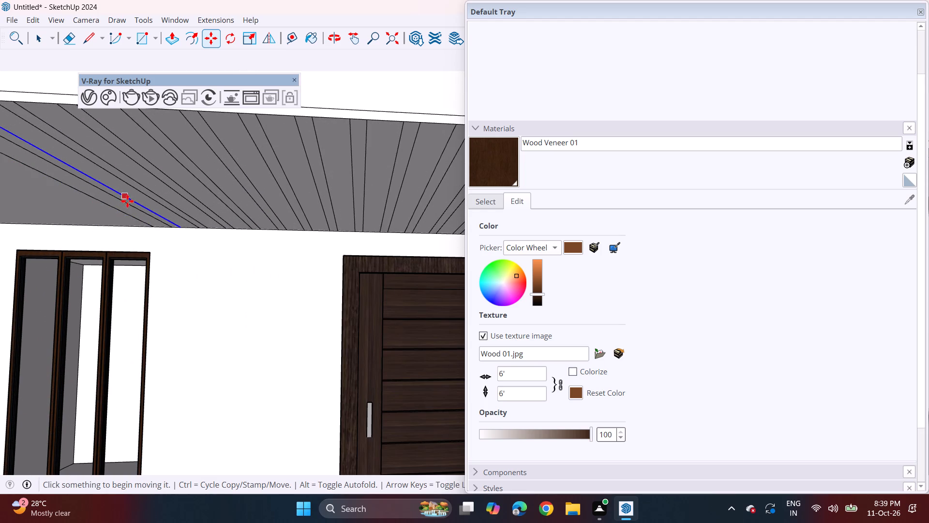
key("space")
scroll(132, 205, "up", 5)
double_click(130, 217)
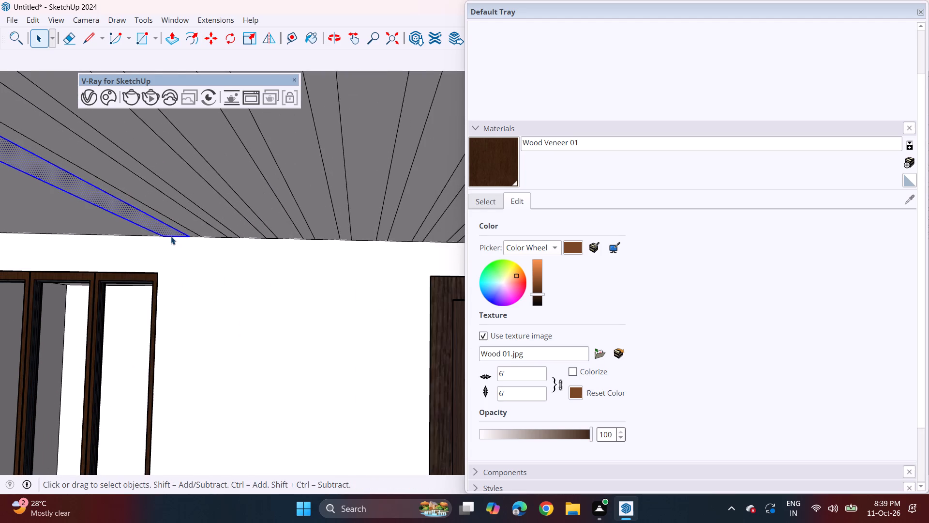
scroll(171, 236, "up", 4)
key("m")
left_click(215, 239)
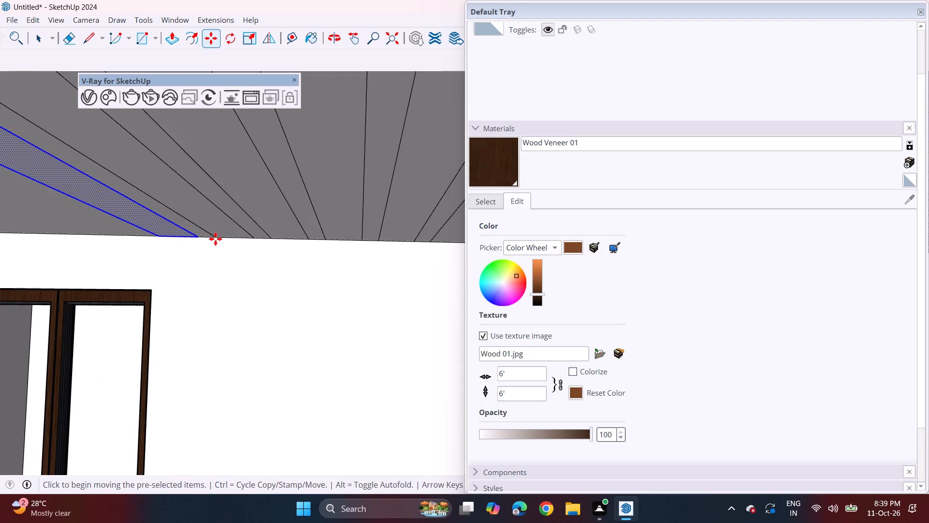
left_click(157, 238)
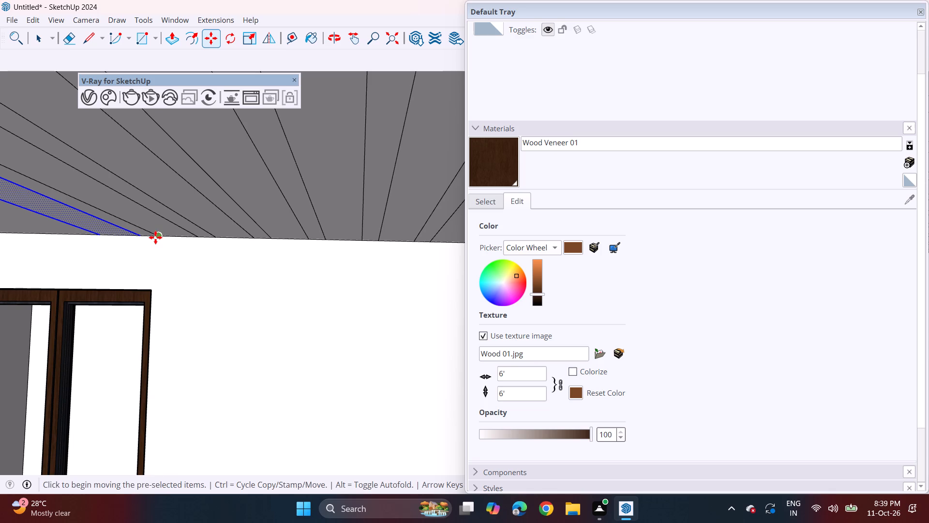
type("*5")
key("Return")
Draw a narrow rectangle across the top-floor balcony ceiling on the right of the central fins, along the side wall from back wall to front edge.
scroll(30, 215, "down", 14)
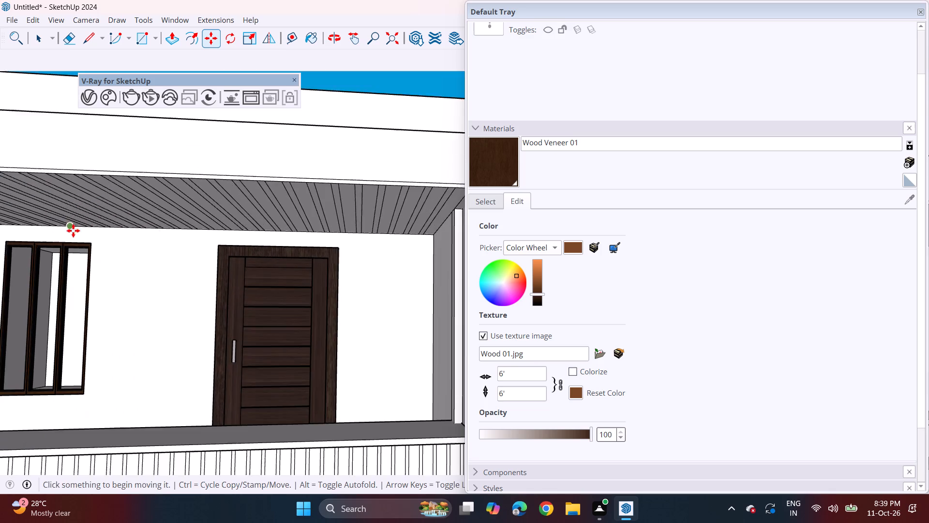
scroll(73, 231, "down", 15)
middle_click_drag(149, 300, 205, 215)
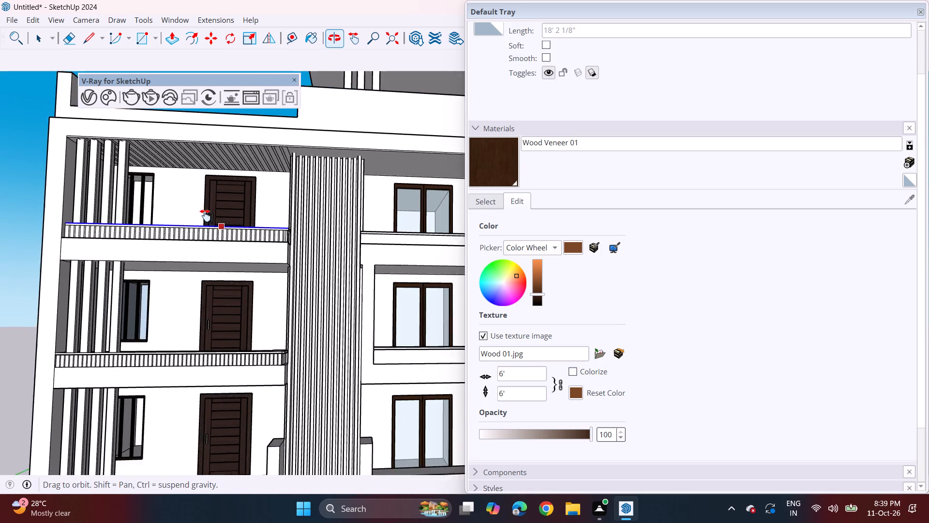
middle_click_drag(205, 215, 202, 199)
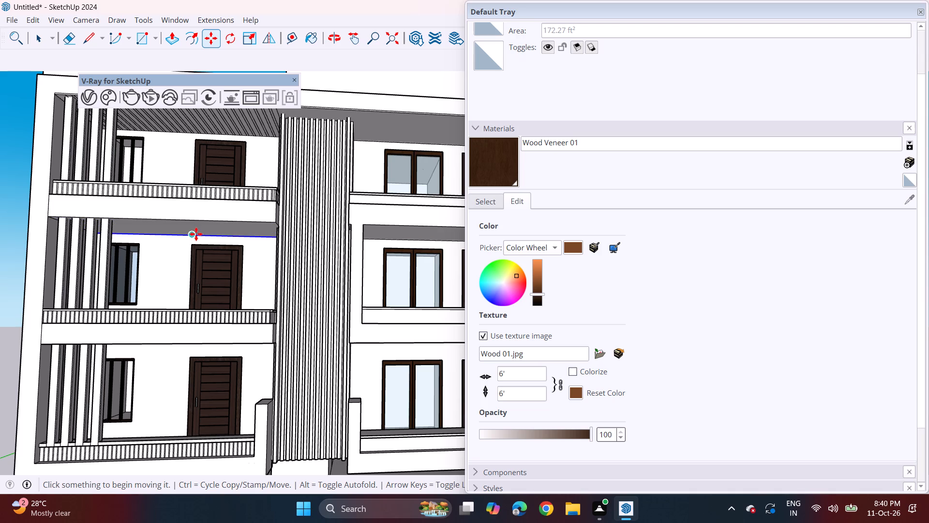
middle_click_drag(218, 235, 76, 259, "shift")
scroll(179, 175, "up", 4)
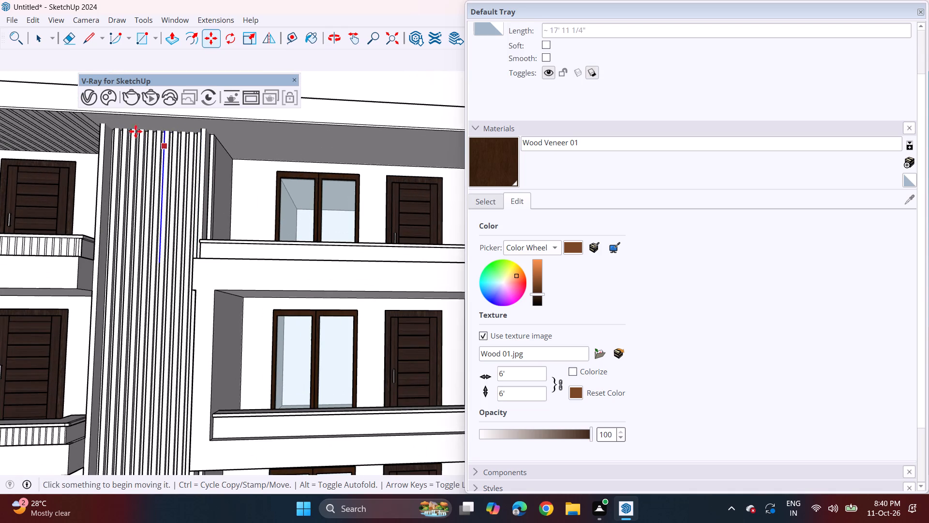
left_click(136, 36)
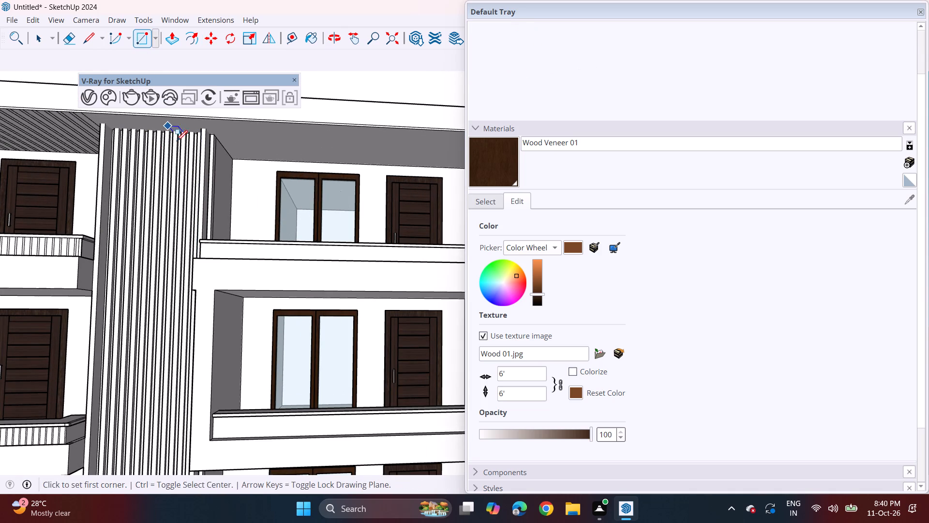
left_click(232, 153)
scroll(211, 119, "up", 3)
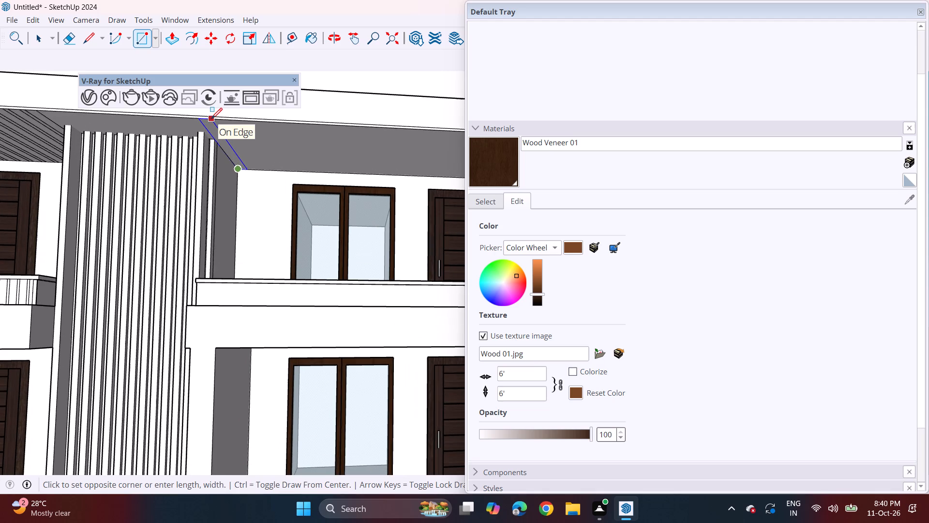
left_click(211, 119)
Copy the new ceiling strip to the right with a narrow gap and repeat the copy 30 times.
scroll(215, 136, "up", 5)
key("space")
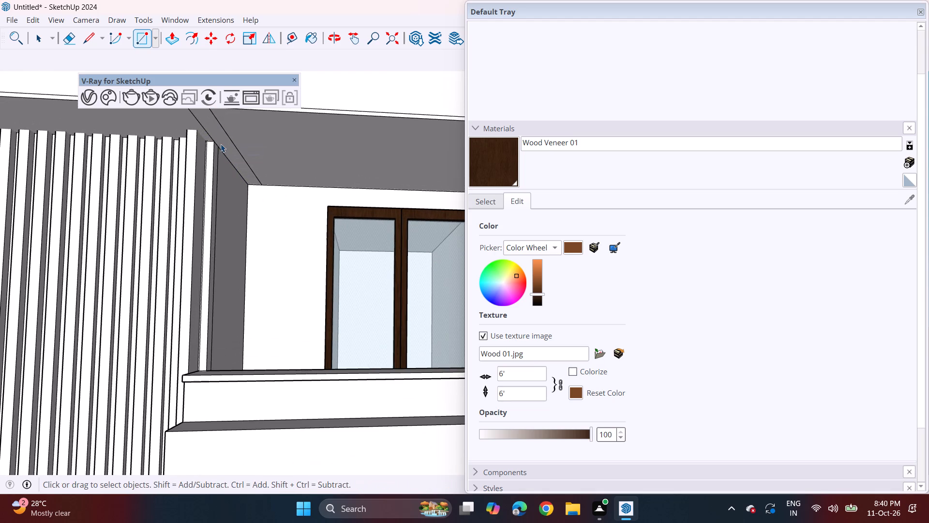
key("space")
double_click(221, 144)
key("m")
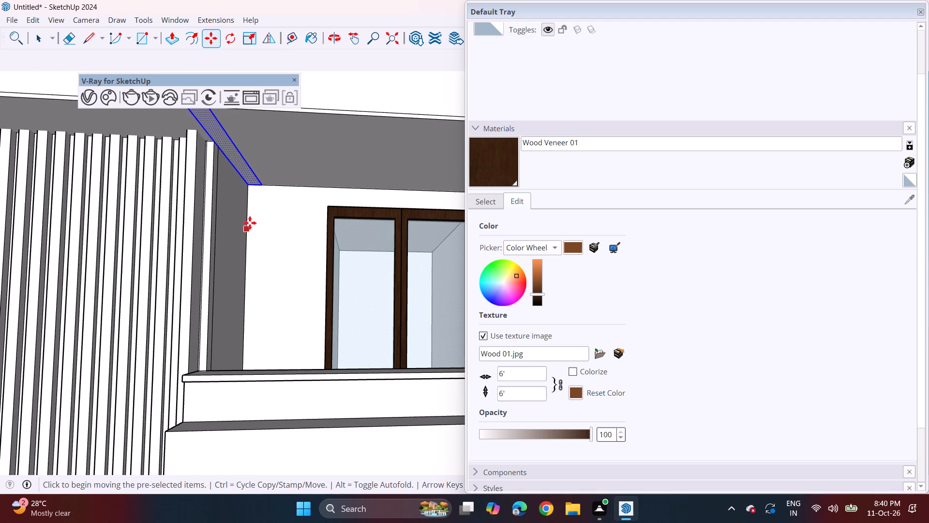
left_click(251, 186)
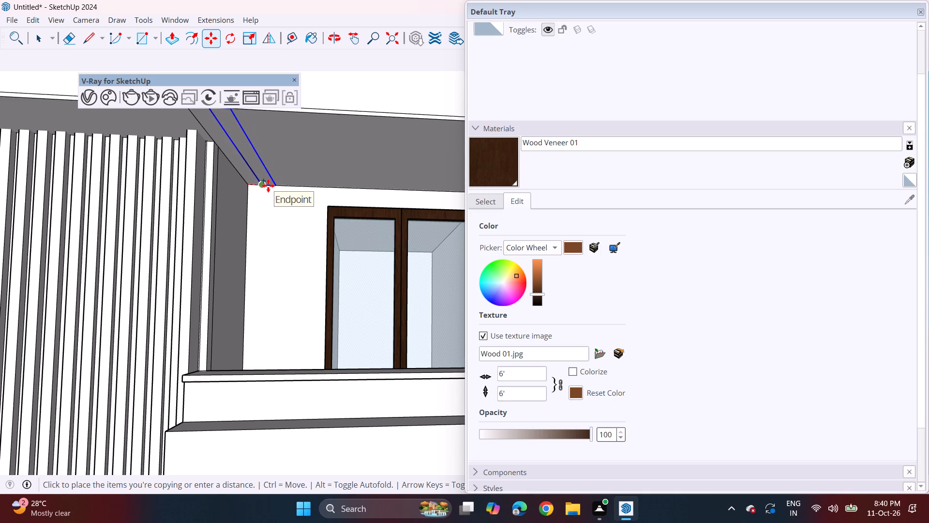
scroll(270, 185, "up", 11)
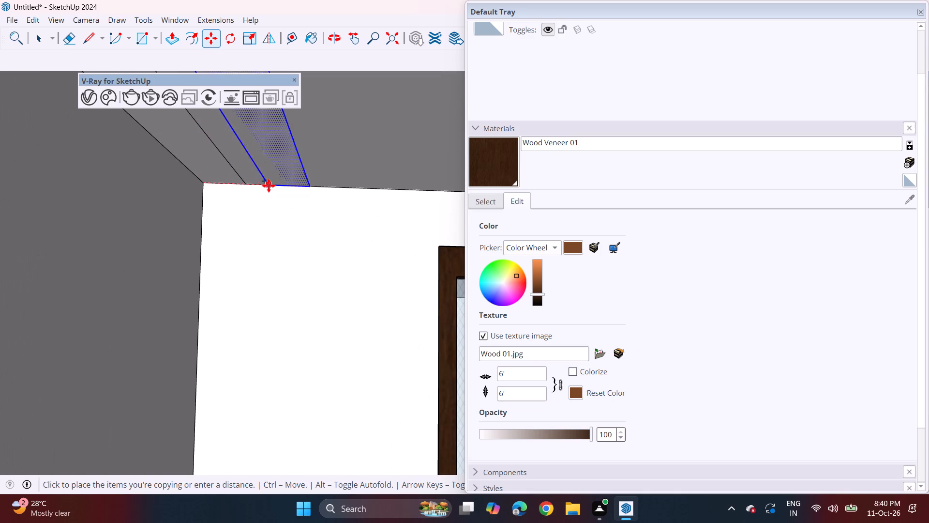
left_click(257, 184)
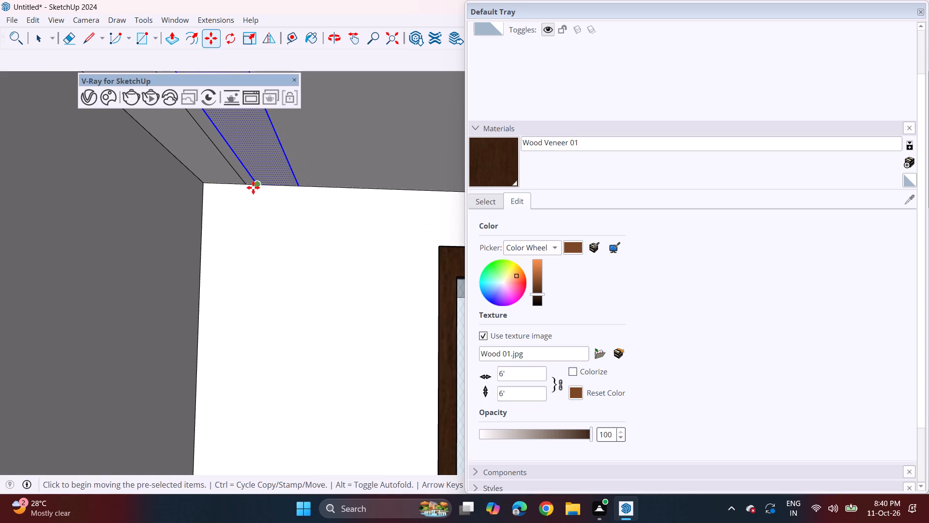
key("shift+asterisk")
type("30")
key("Return")
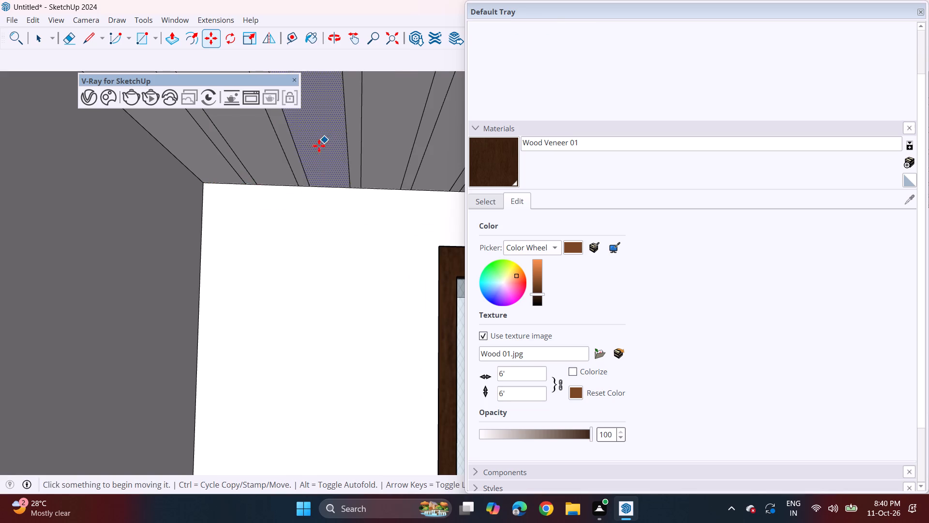
Erase the copied ceiling strips that overhang beyond the building's right end.
scroll(318, 155, "down", 20)
scroll(318, 155, "down", 6)
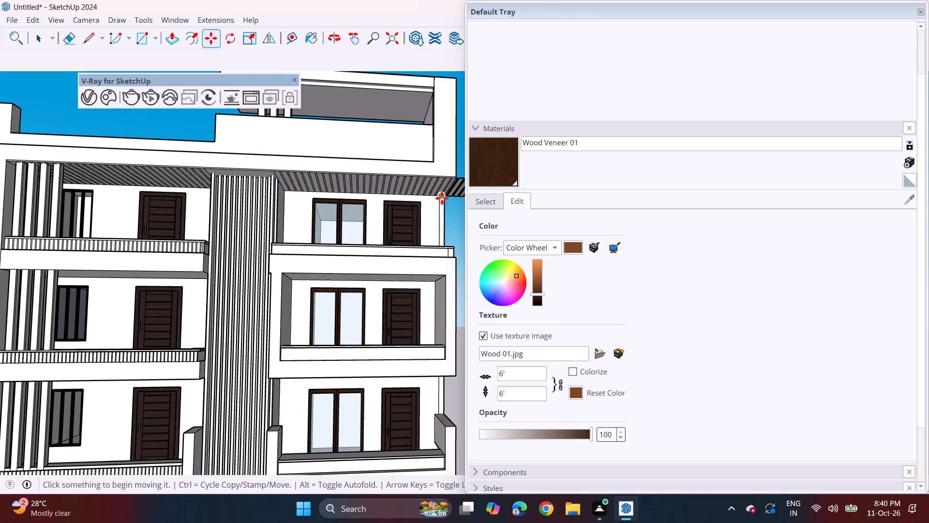
middle_click_drag(415, 205, 321, 223, "shift")
middle_click_drag(319, 229, 361, 314)
scroll(390, 195, "up", 5)
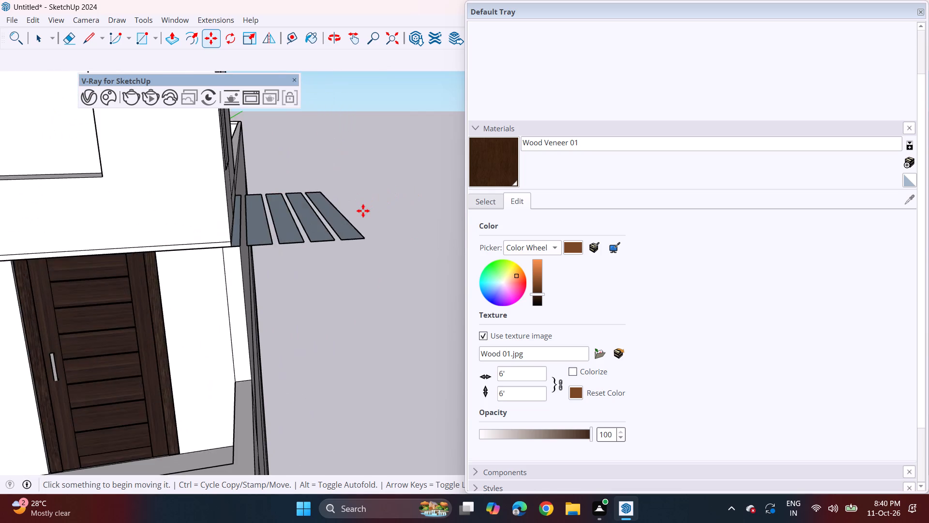
scroll(363, 211, "up", 1)
scroll(354, 211, "down", 3)
middle_click_drag(349, 222, 371, 220)
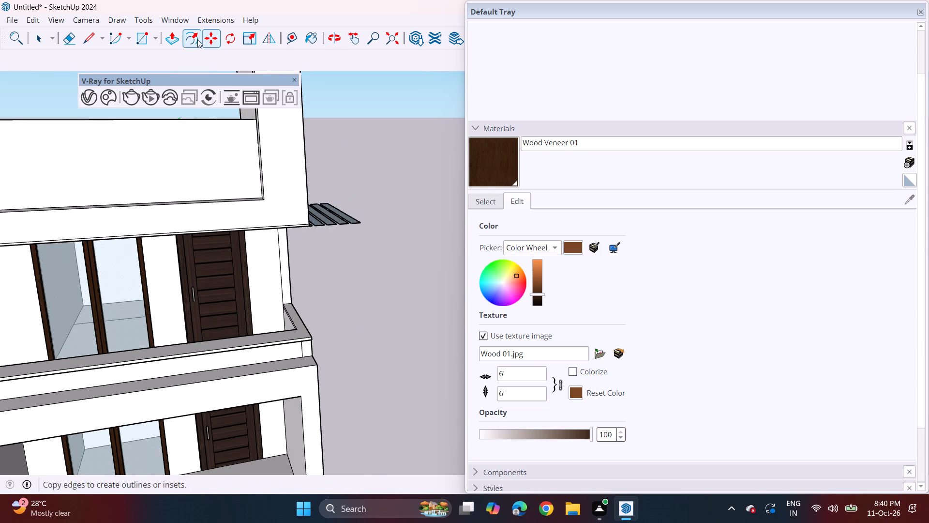
left_click_drag(71, 33, 78, 38)
left_click_drag(333, 186, 342, 238)
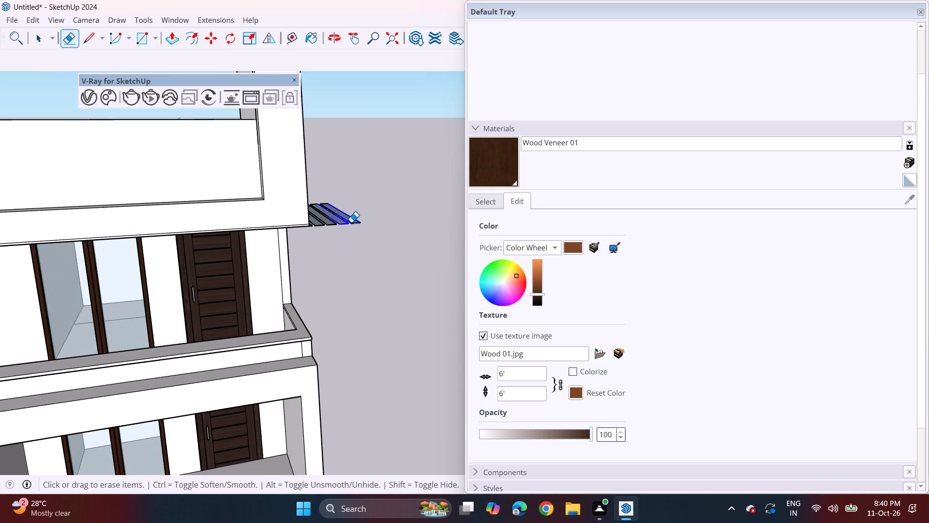
left_click_drag(335, 205, 339, 223)
left_click_drag(334, 195, 322, 217)
left_click_drag(322, 201, 322, 215)
left_click_drag(322, 201, 320, 212)
left_click_drag(329, 205, 331, 213)
left_click_drag(325, 212, 329, 224)
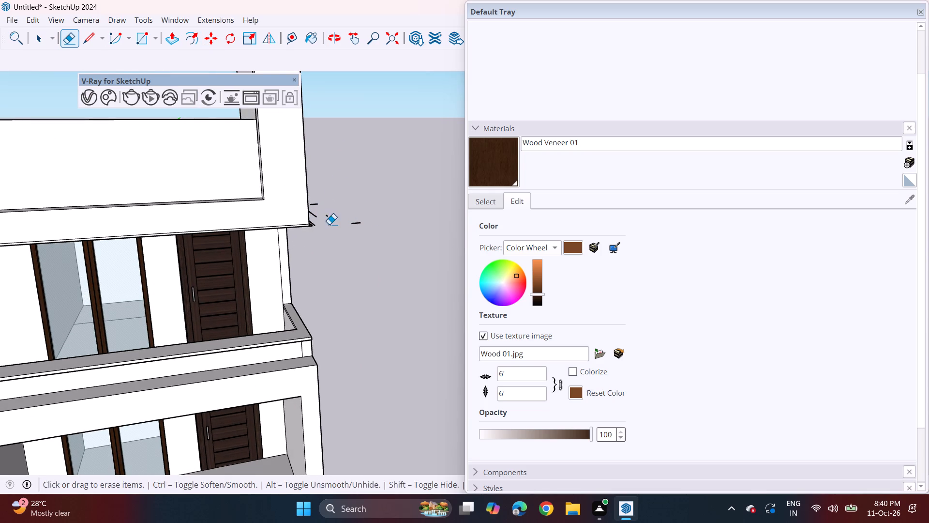
left_click_drag(329, 224, 331, 217)
left_click_drag(332, 214, 334, 218)
left_click_drag(349, 217, 354, 218)
left_click_drag(355, 217, 359, 222)
Erase the leftover strip edge fragments around the right corner of the top-floor balcony ceiling, undoing any wrongly erased wall edge.
middle_click_drag(356, 218, 322, 219)
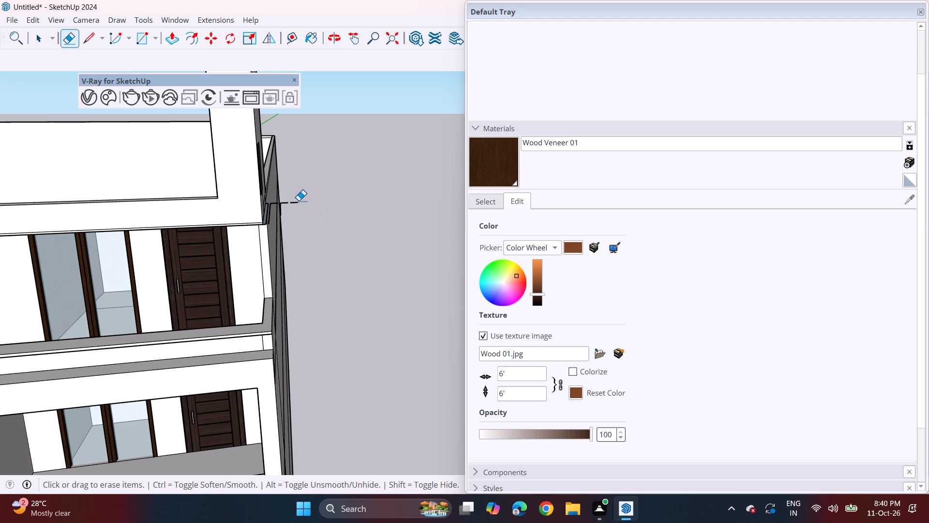
left_click_drag(295, 198, 298, 213)
left_click(289, 204)
middle_click_drag(289, 208, 316, 213)
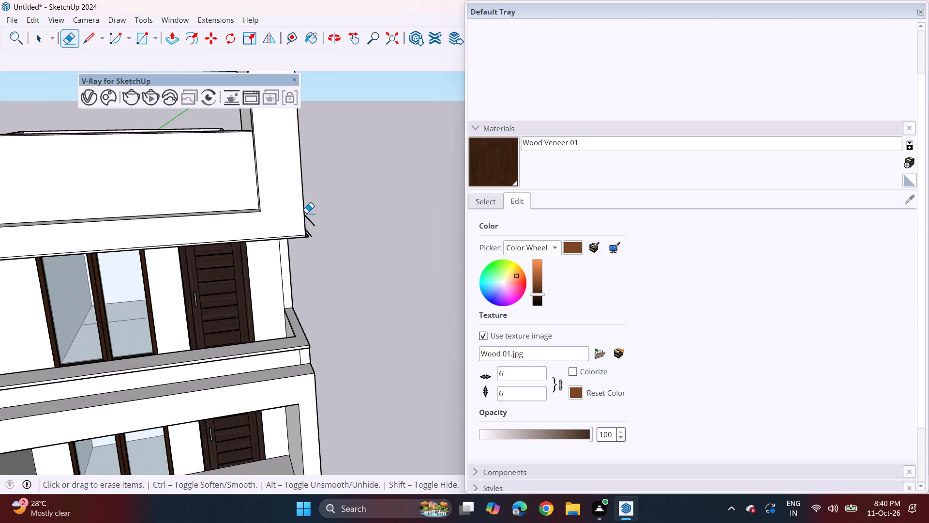
left_click(312, 220)
scroll(313, 239, "up", 5)
scroll(289, 233, "down", 3)
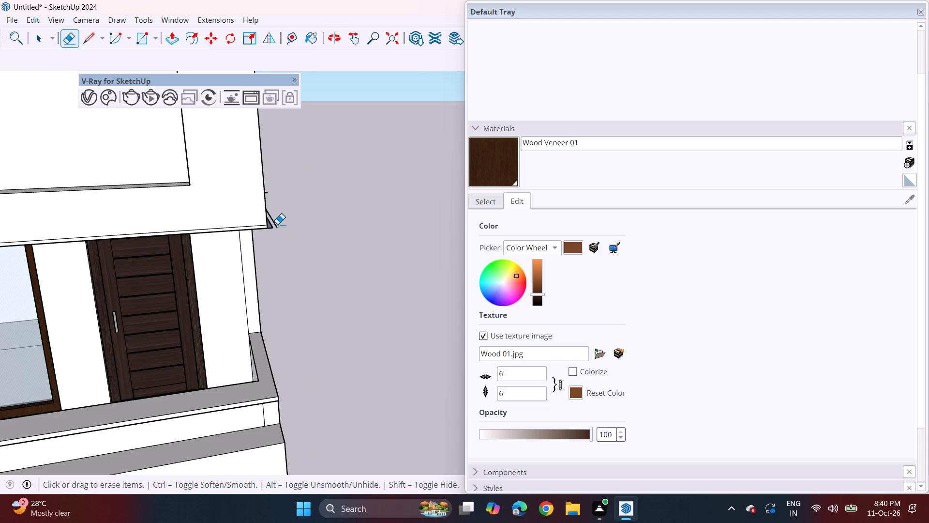
left_click(277, 224)
middle_click_drag(281, 224, 269, 239)
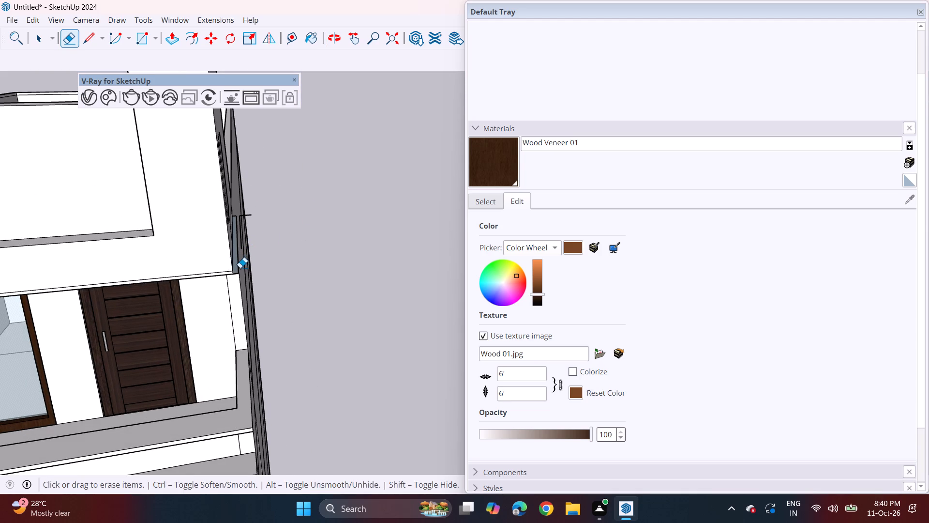
left_click(239, 269)
left_click(238, 272)
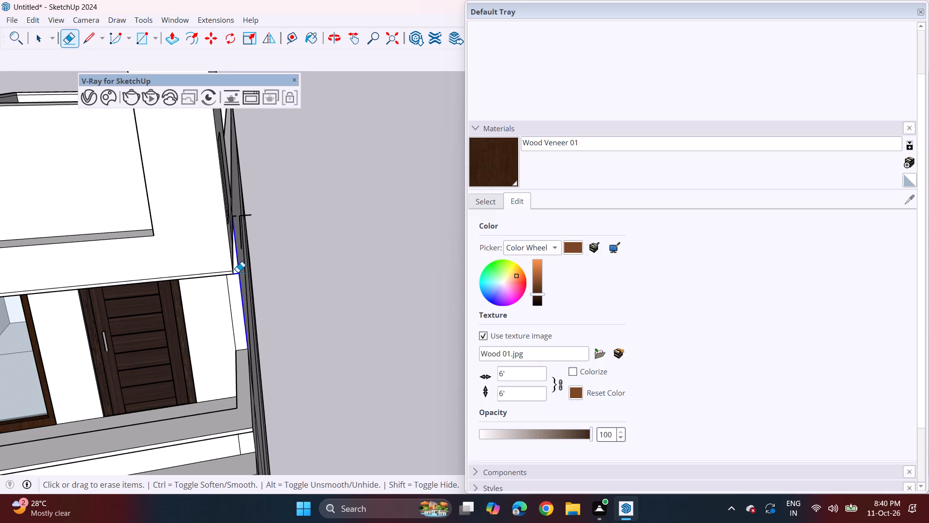
key("ctrl+z")
scroll(244, 246, "up", 4)
scroll(209, 297, "down", 1)
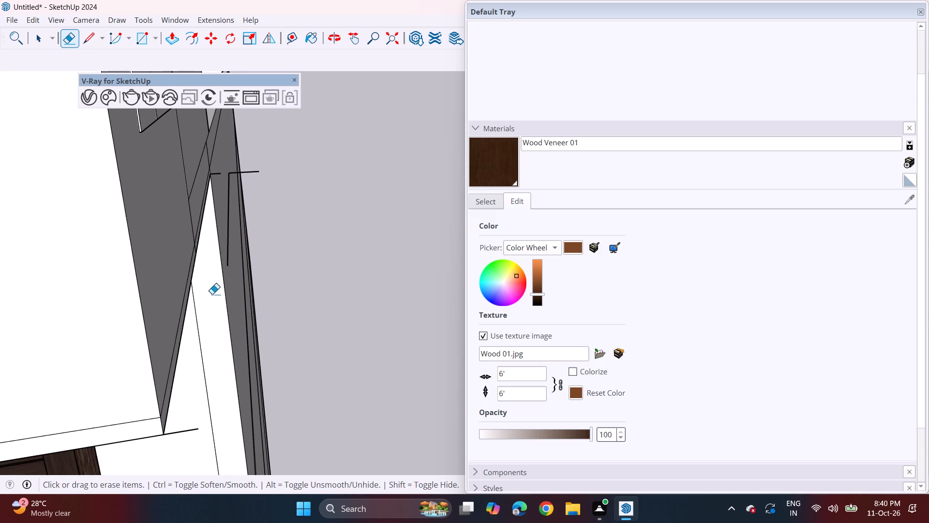
left_click(227, 256)
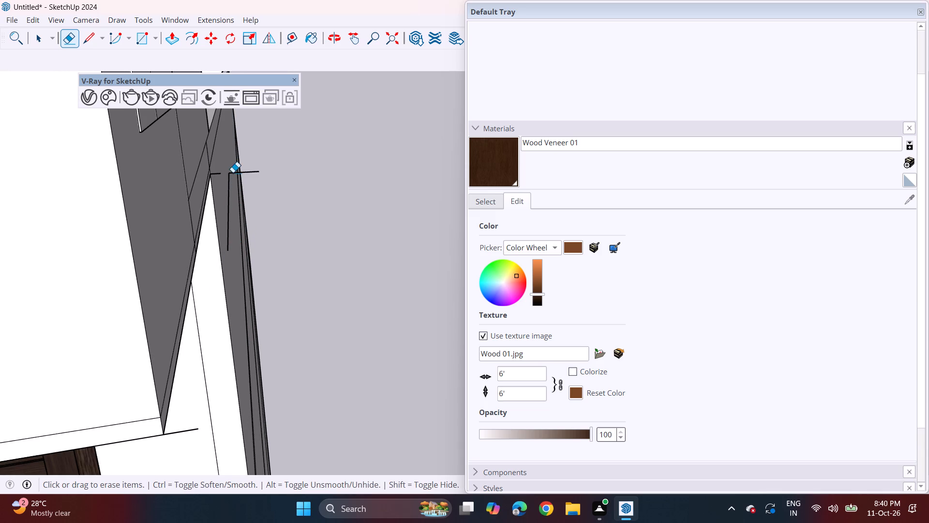
left_click(233, 172)
left_click(227, 188)
left_click(219, 172)
left_click(220, 175)
left_click(194, 428)
Examine the balconies and their ceilings on the left of the central fins from below.
middle_click_drag(198, 416, 199, 336)
scroll(193, 281, "down", 8)
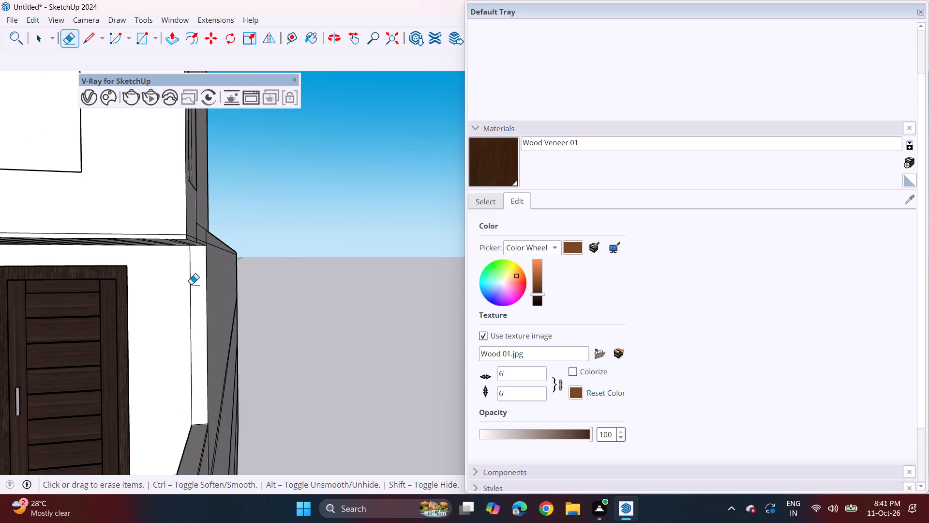
middle_click_drag(191, 284, 359, 246)
scroll(347, 244, "down", 10)
middle_click_drag(289, 297, 368, 202, "shift")
middle_click_drag(339, 241, 342, 219)
middle_click_drag(321, 225, 432, 199, "shift")
middle_click_drag(188, 246, 308, 246, "shift")
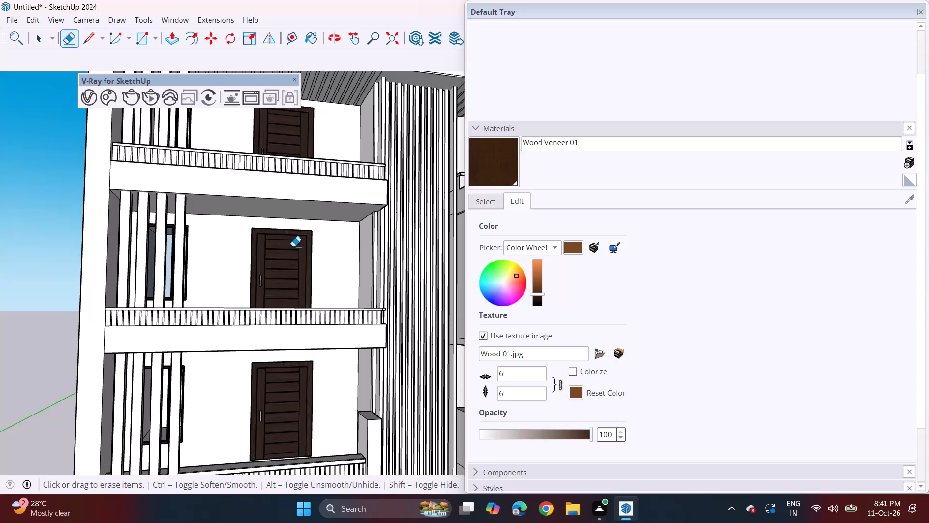
middle_click_drag(292, 241, 285, 199)
middle_click_drag(309, 154, 318, 170, "shift")
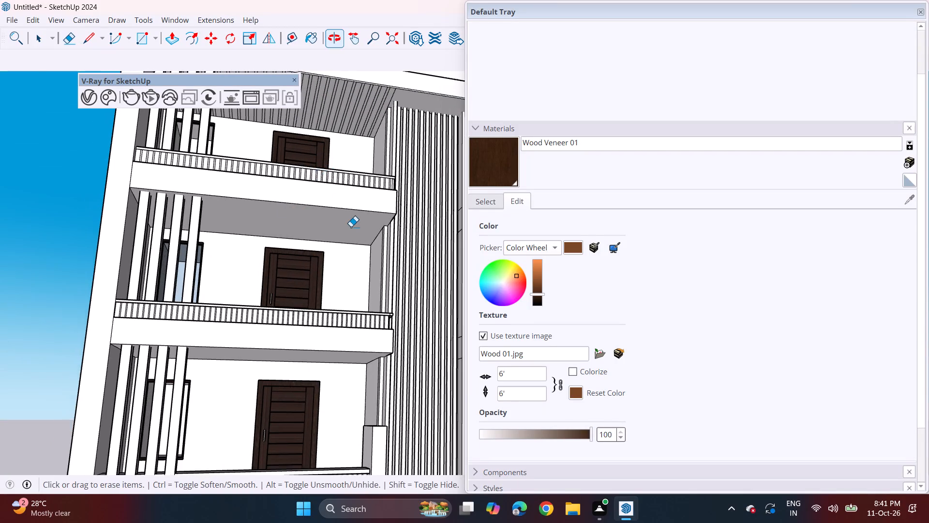
Draw a narrow rectangular strip across the second-from-top balcony ceiling left of the central fins, at its end nearest the fins.
scroll(351, 227, "up", 4)
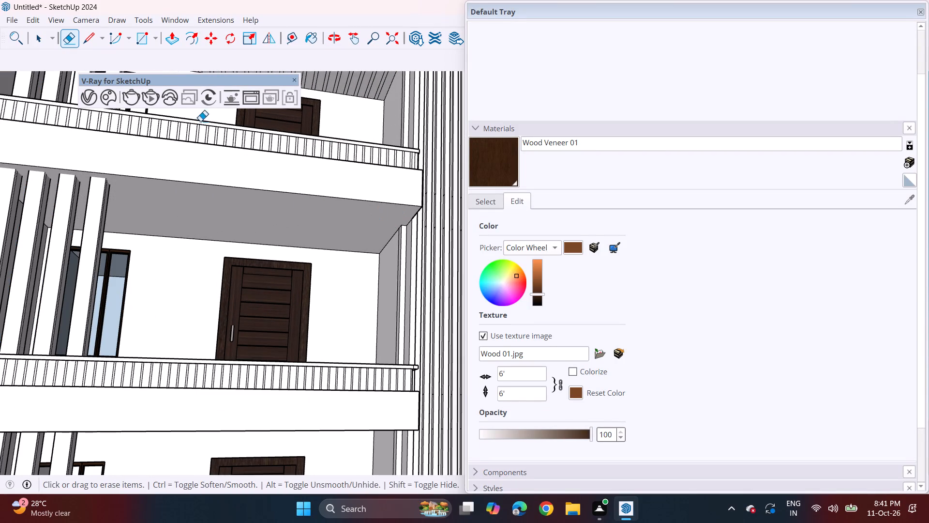
left_click_drag(140, 41, 149, 45)
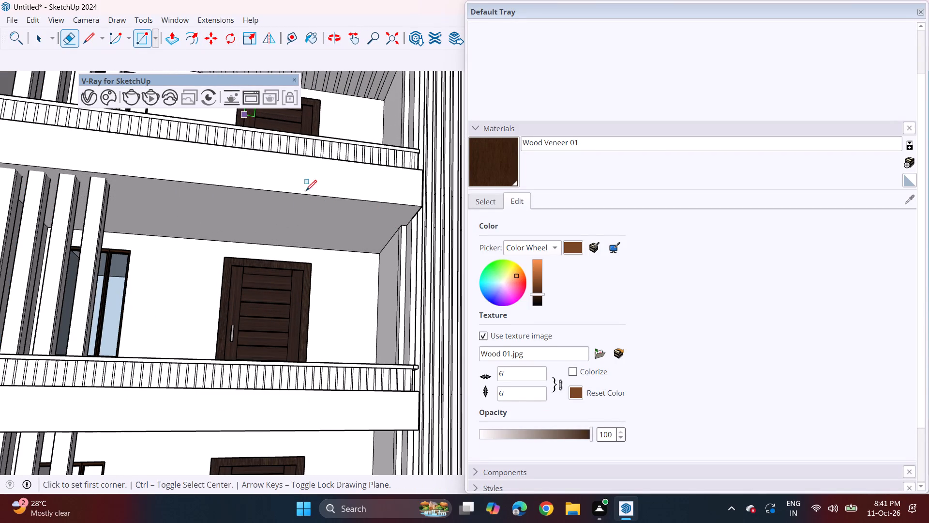
left_click(378, 254)
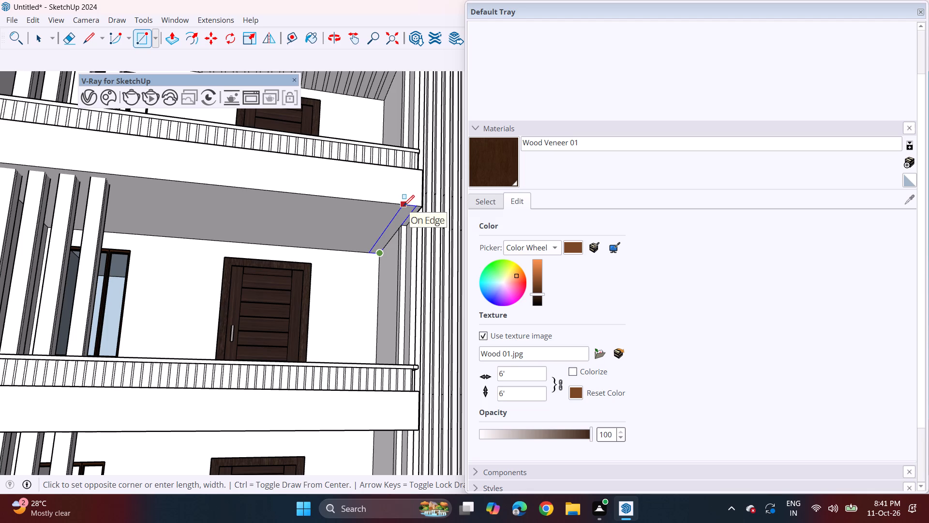
scroll(405, 204, "up", 4)
left_click(409, 208)
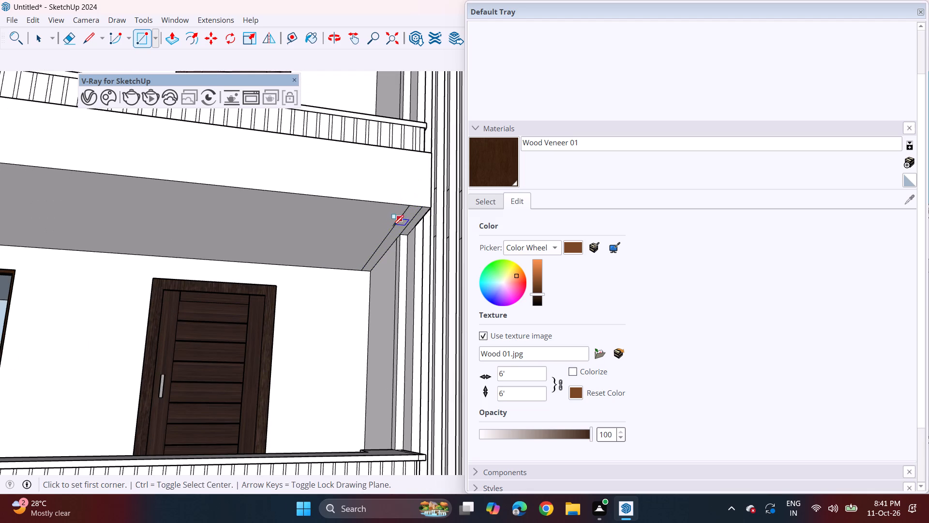
Copy the new ceiling strip to the left with a narrow gap and repeat the copy 30 times.
key("space")
double_click(397, 226)
double_click(403, 225)
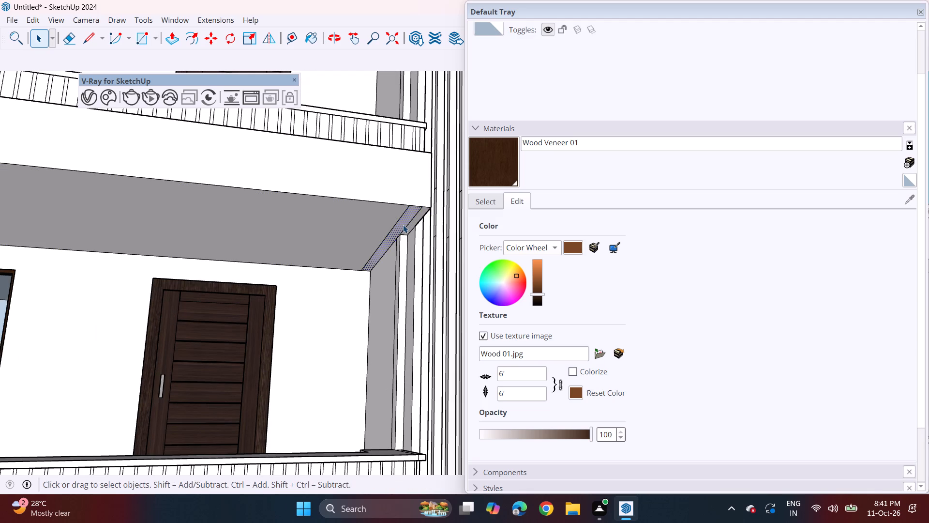
key("m")
left_click(432, 211)
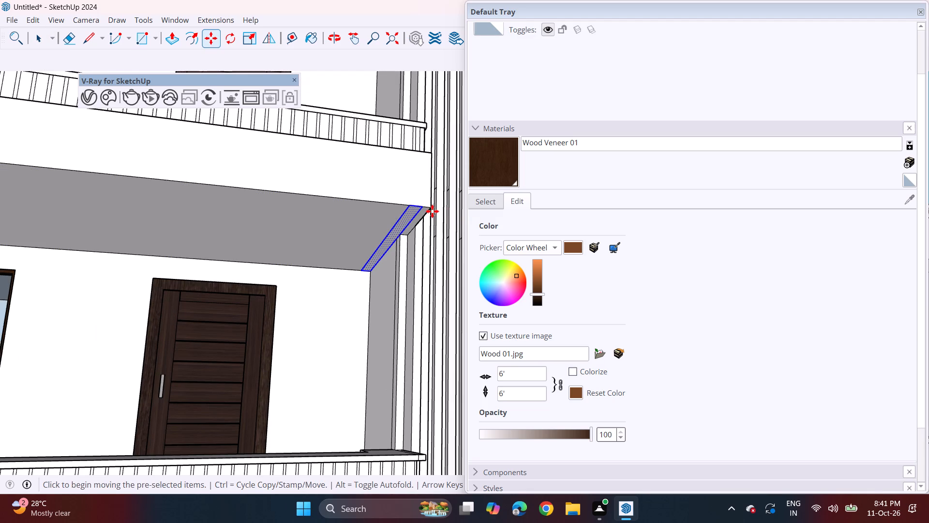
left_click(408, 209)
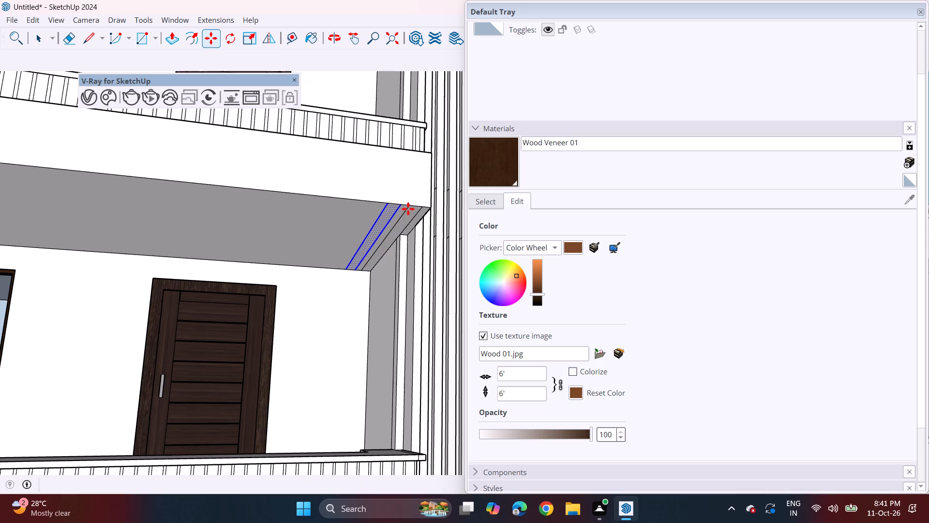
type("*30")
key("Return")
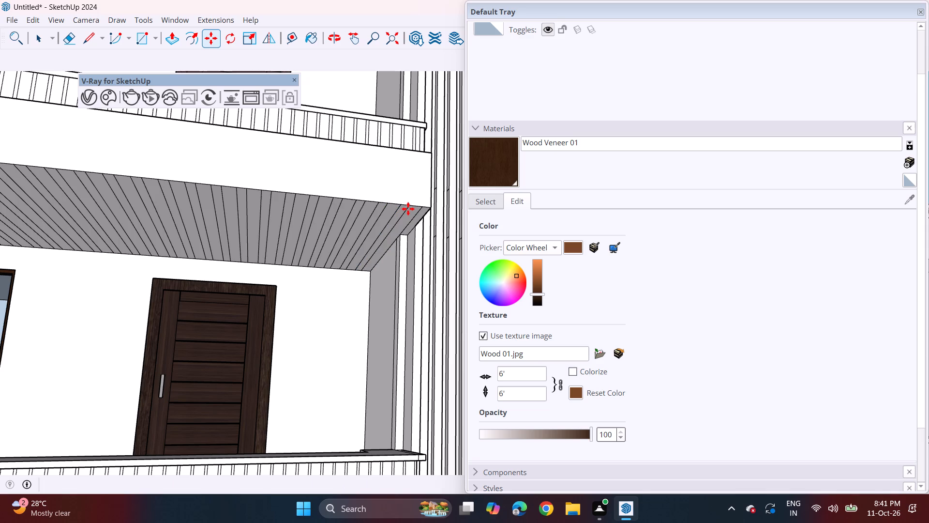
Erase the copied ceiling strips overhanging the building's left end, along with their edge fragments on the end column.
scroll(228, 257, "down", 6)
middle_click_drag(251, 271, 241, 282)
middle_click_drag(232, 284, 192, 292, "shift")
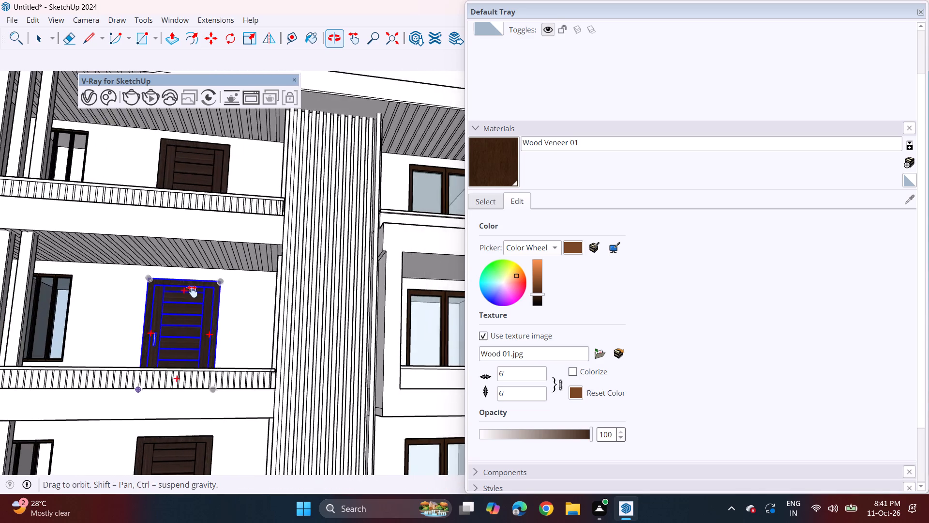
middle_click_drag(192, 292, 445, 280, "shift")
middle_click_drag(108, 274, 197, 308)
middle_click_drag(312, 261, 227, 269)
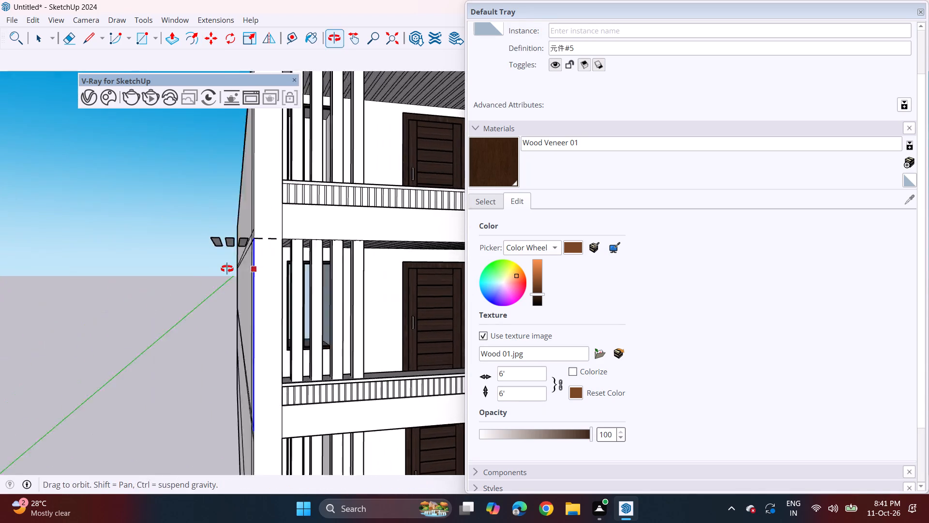
middle_click_drag(227, 269, 219, 266)
left_click(71, 40)
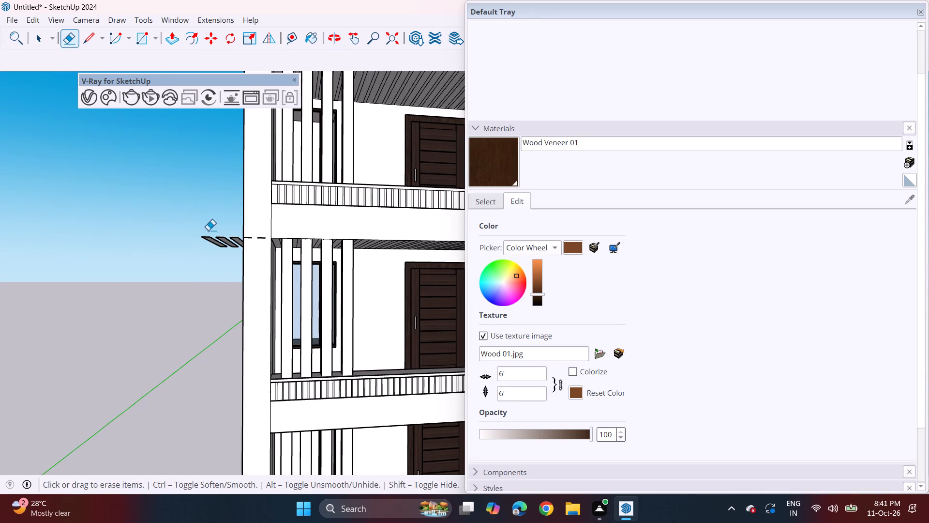
left_click_drag(209, 231, 207, 252)
left_click_drag(209, 231, 216, 242)
left_click_drag(235, 231, 225, 242)
left_click_drag(221, 237, 217, 251)
left_click(218, 242)
left_click_drag(223, 235, 227, 242)
double_click(229, 240)
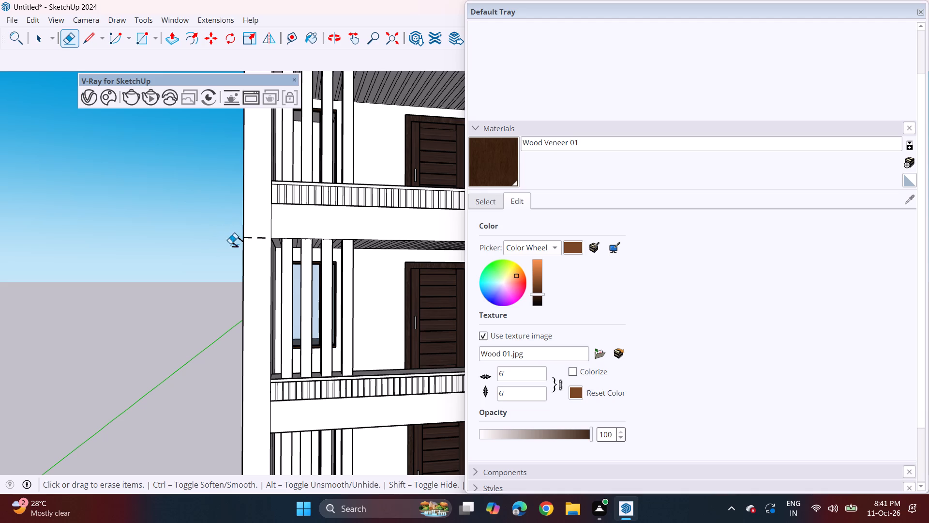
left_click(237, 238)
left_click(247, 237)
left_click_drag(259, 239, 265, 239)
Draw a narrow rectangular strip across the ceiling of the framed balcony right of the central fins, at its left end.
scroll(258, 238, "down", 4)
middle_click_drag(259, 258, 66, 229, "shift")
middle_click_drag(77, 267, 0, 267, "shift")
middle_click_drag(240, 243, 116, 245, "shift")
scroll(248, 245, "up", 3)
middle_click_drag(224, 243, 220, 230)
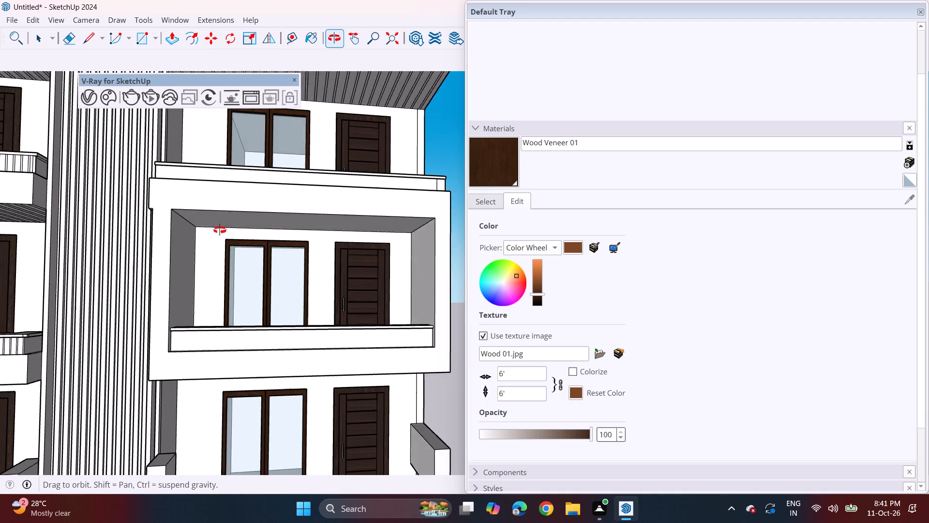
middle_click_drag(220, 230, 220, 205)
scroll(203, 211, "up", 4)
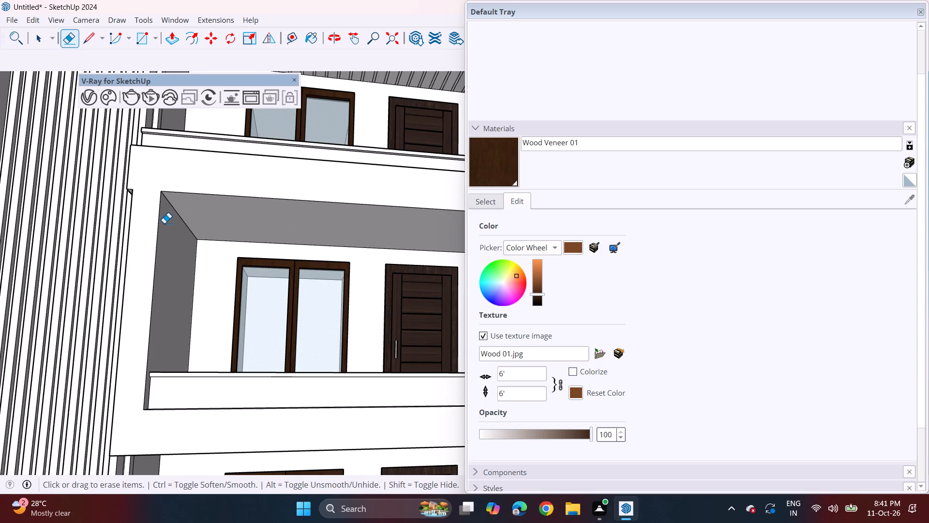
key("r")
left_click(162, 193)
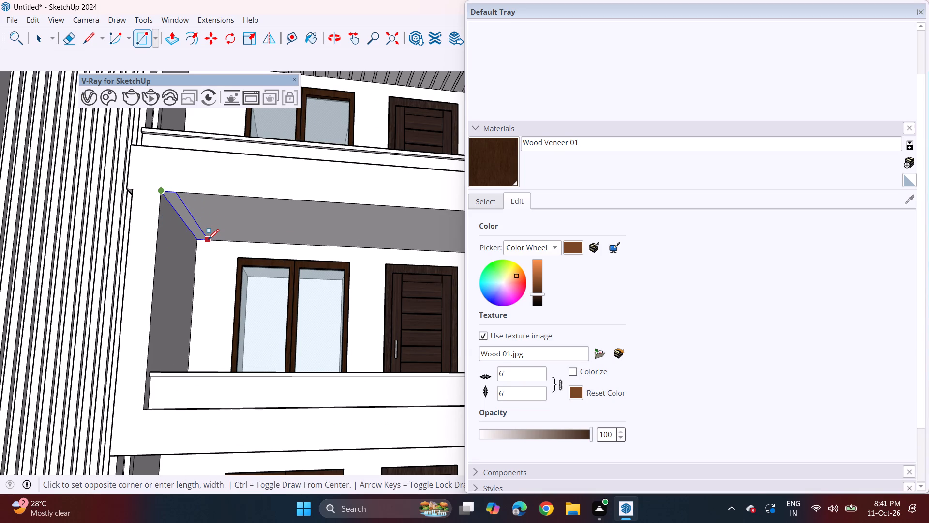
left_click(205, 238)
Copy the framed balcony's ceiling strip to the right with a narrow gap and repeat the copy 25 times.
middle_click_drag(239, 252, 252, 257)
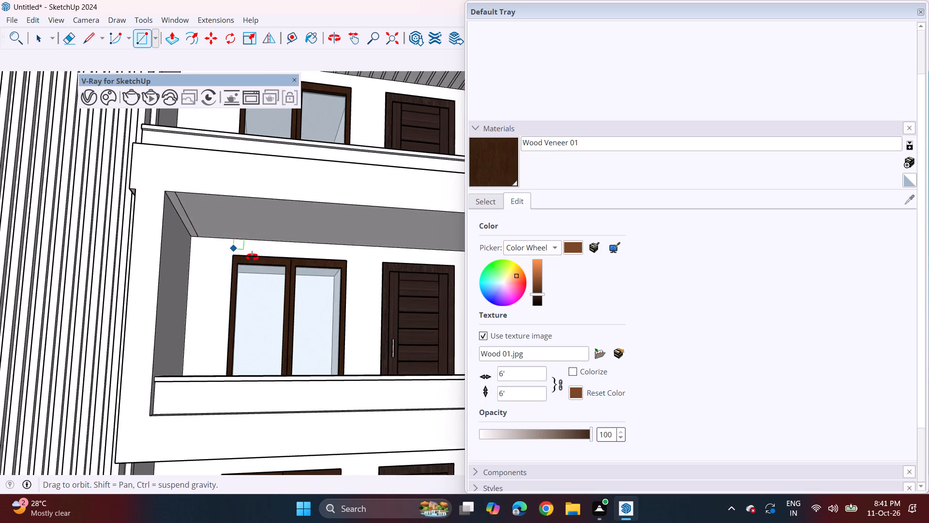
middle_click_drag(252, 257, 253, 257)
scroll(155, 221, "up", 6)
key("space")
triple_click(190, 212)
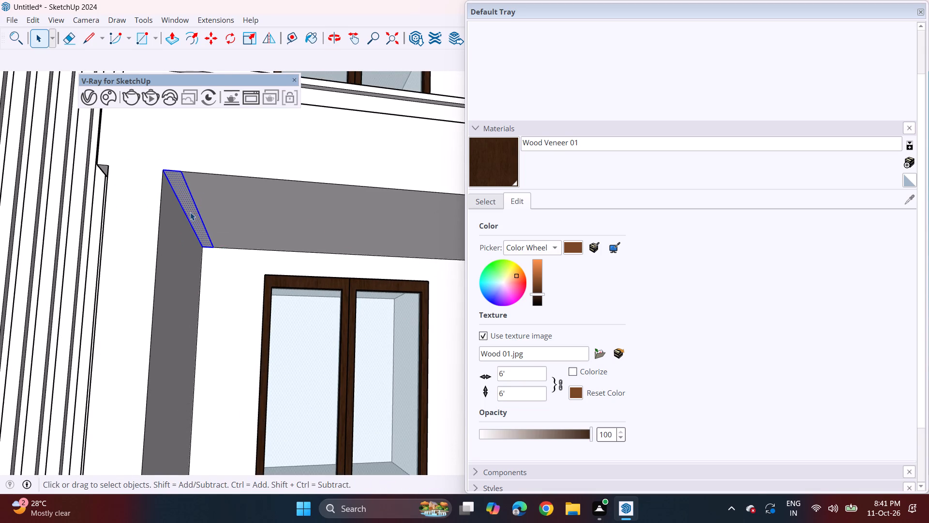
left_click(245, 208)
double_click(203, 232)
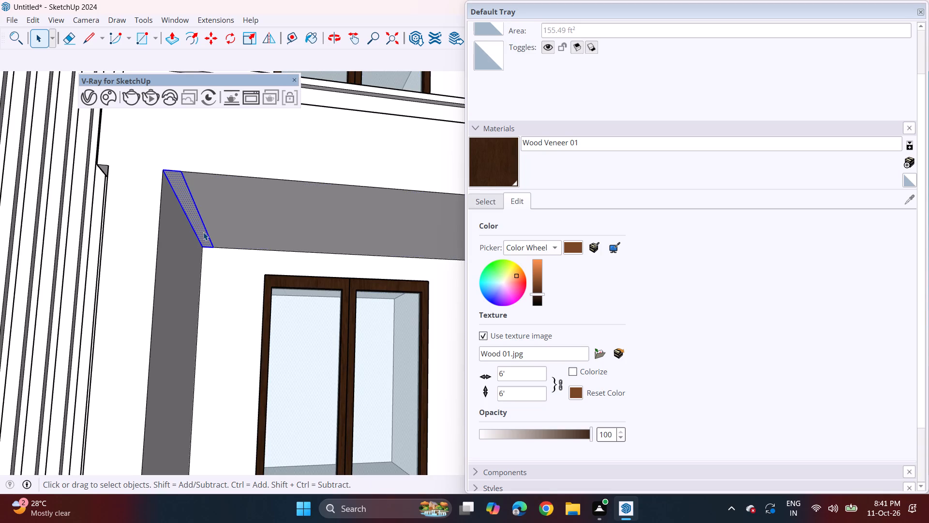
key("m")
left_click(163, 169)
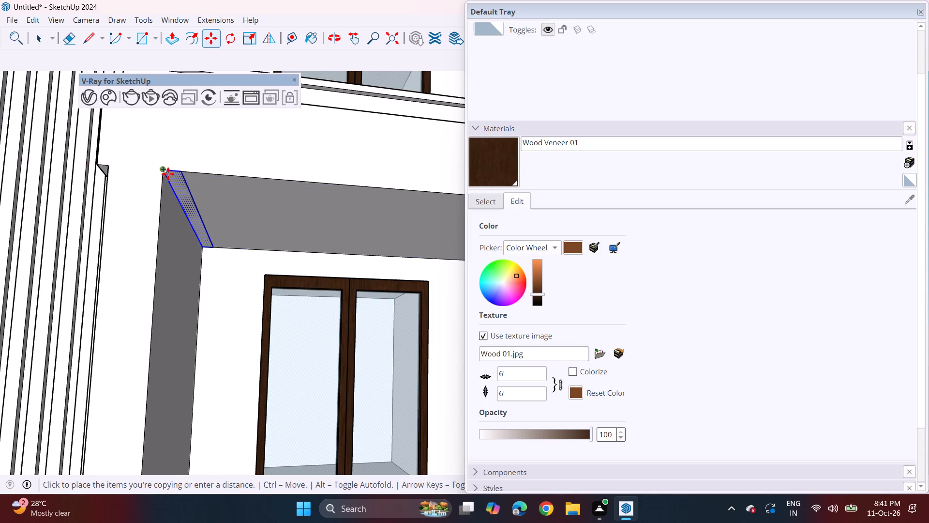
left_click(193, 173)
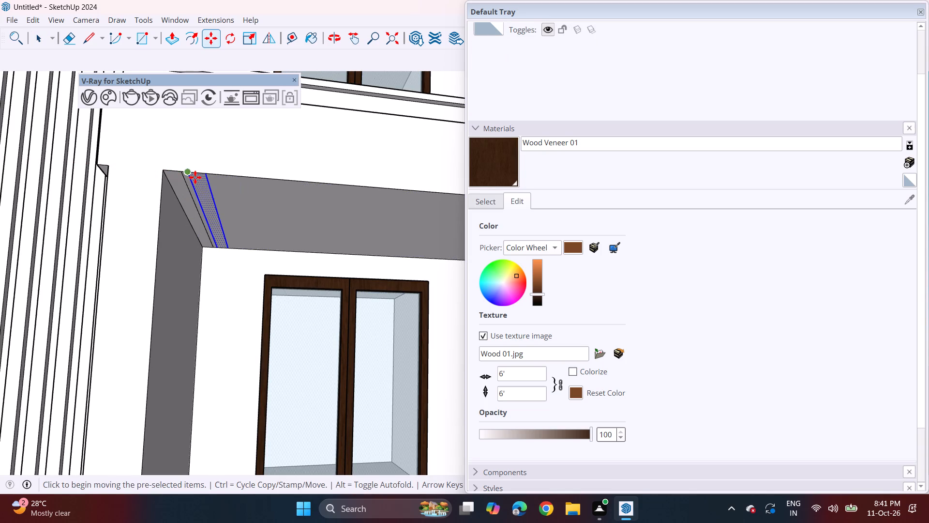
key("shift+asterisk")
type("25")
key("Return")
Copy the last strip on the framed balcony's ceiling to the right with the same narrow gap and repeat the copy 6 times.
scroll(207, 200, "down", 4)
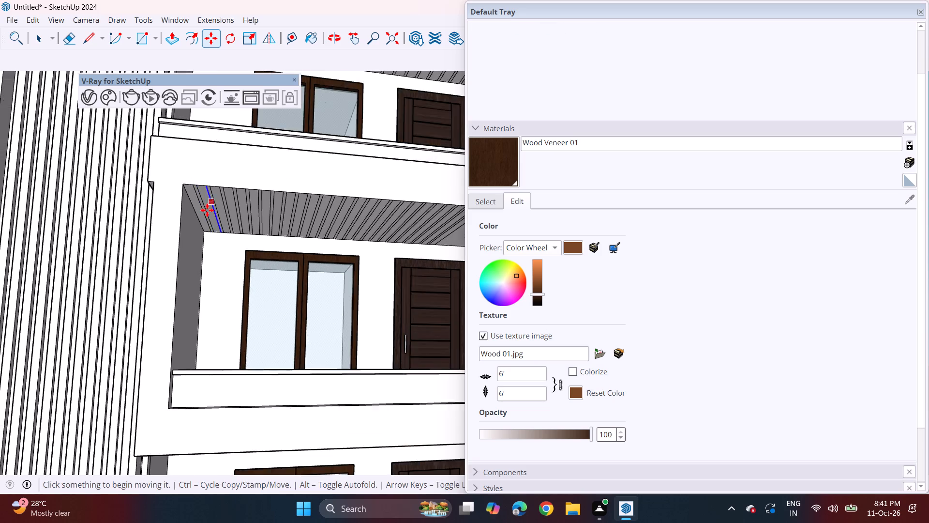
scroll(207, 210, "down", 6)
middle_click_drag(407, 219, 389, 244)
scroll(389, 226, "up", 4)
scroll(437, 234, "up", 4)
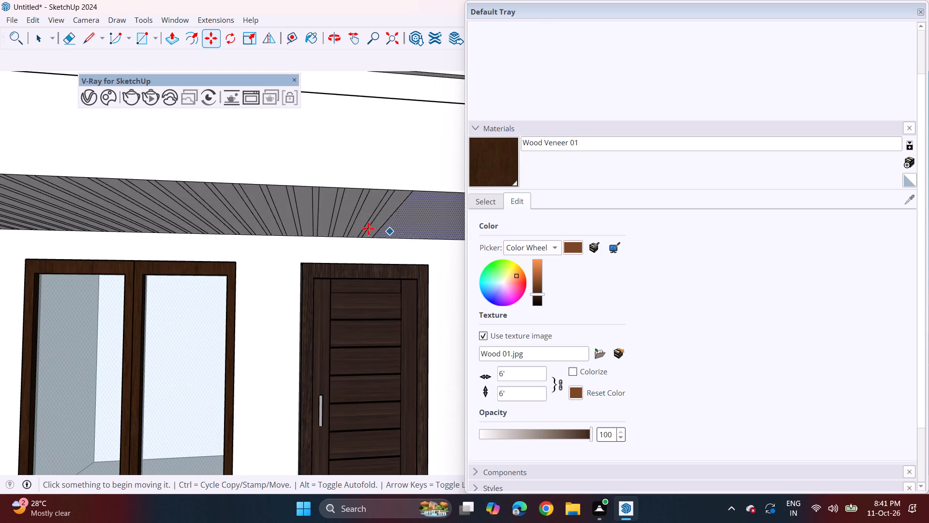
key("space")
double_click(379, 224)
scroll(375, 236, "up", 5)
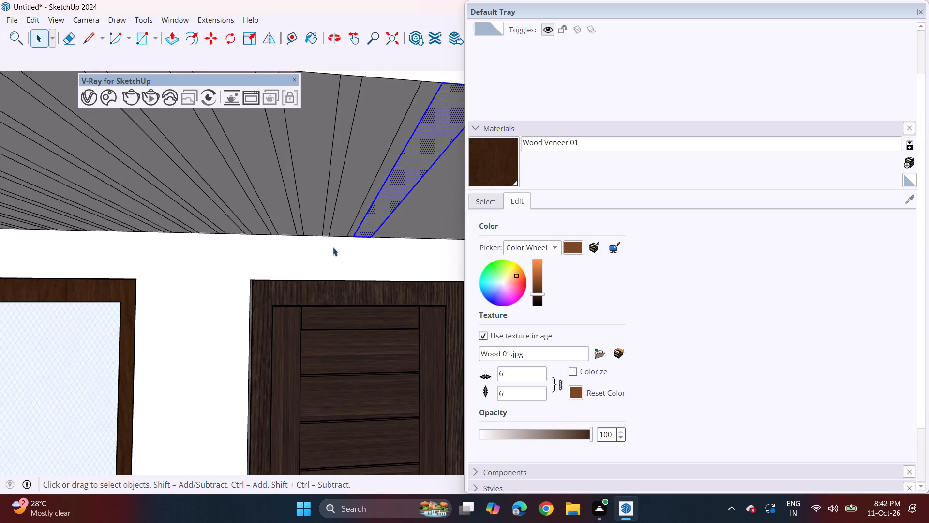
key("m")
left_click(346, 236)
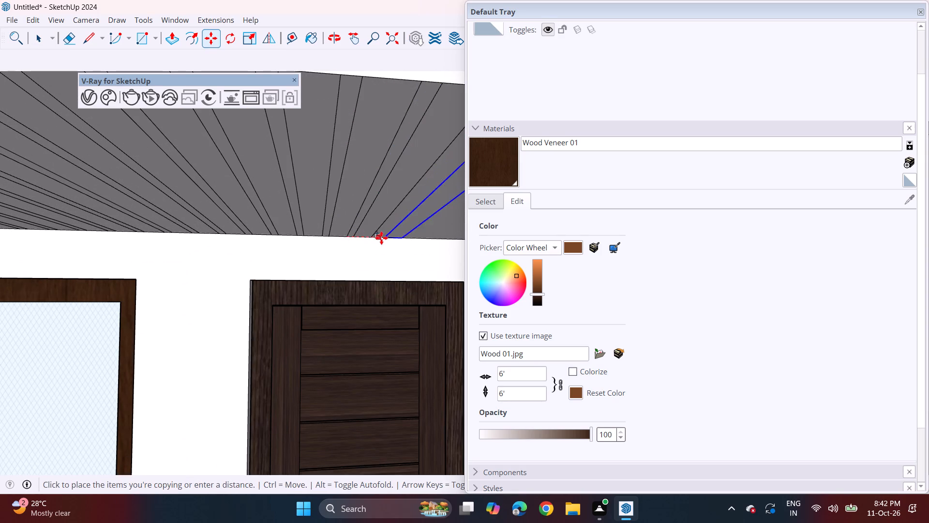
left_click(375, 238)
middle_click_drag(390, 242, 271, 251)
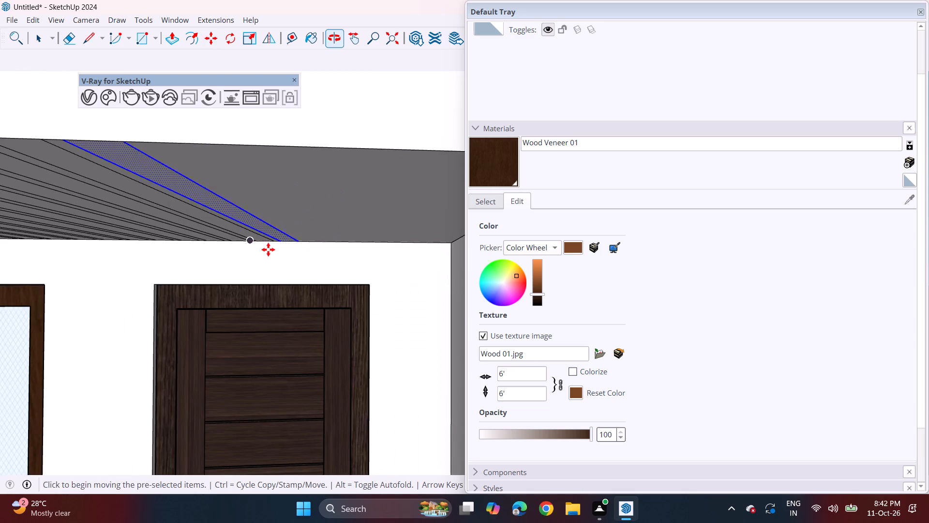
type("*6")
key("Return")
Copy the last ceiling strip once more to the right to fill the remaining space at the framed balcony's right end.
key("space")
double_click(414, 230)
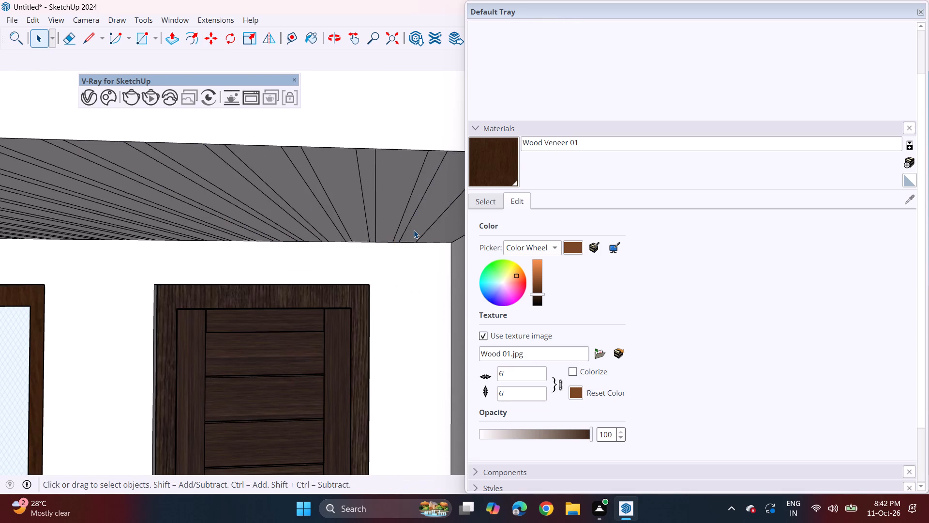
scroll(409, 234, "up", 2)
key("m")
left_click(395, 244)
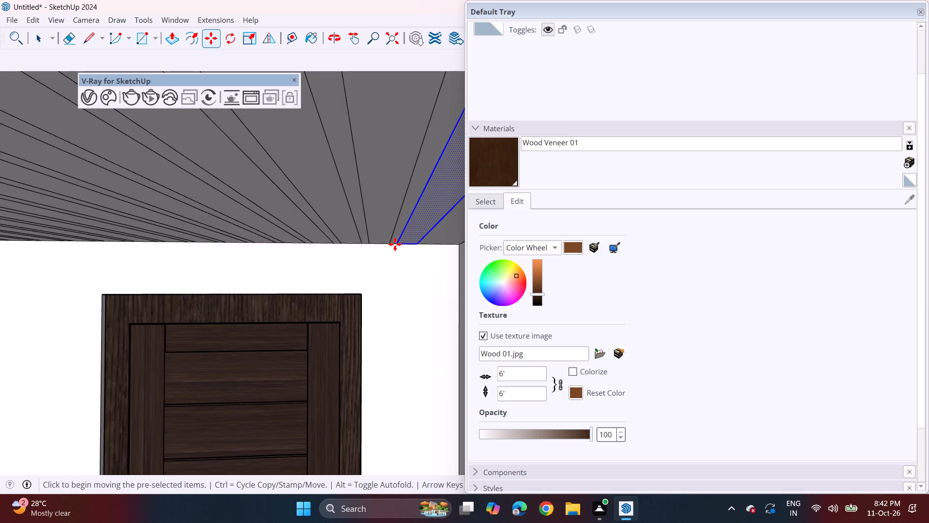
key("Escape")
left_click(390, 246)
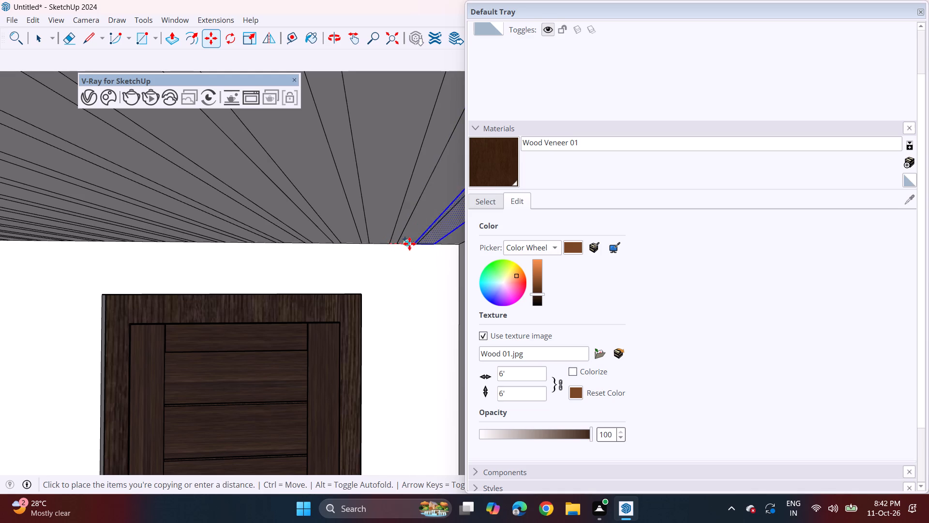
left_click(416, 244)
Draw a narrow rectangular strip across the ceiling of the lowest balcony left of the central fins, at its right end.
scroll(413, 248, "down", 10)
scroll(382, 280, "down", 1)
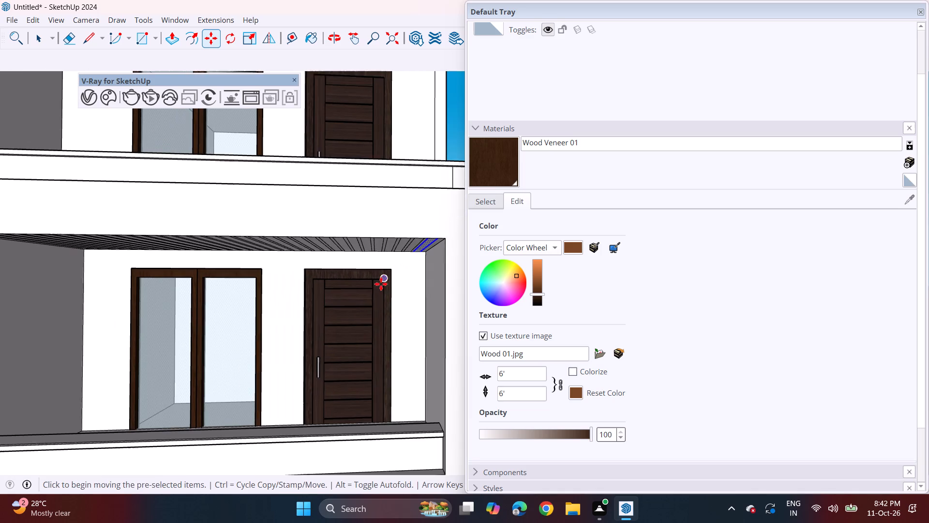
middle_click_drag(365, 299, 418, 211, "shift")
scroll(327, 266, "down", 3)
middle_click_drag(293, 385, 350, 286, "shift")
middle_click_drag(281, 318, 315, 267)
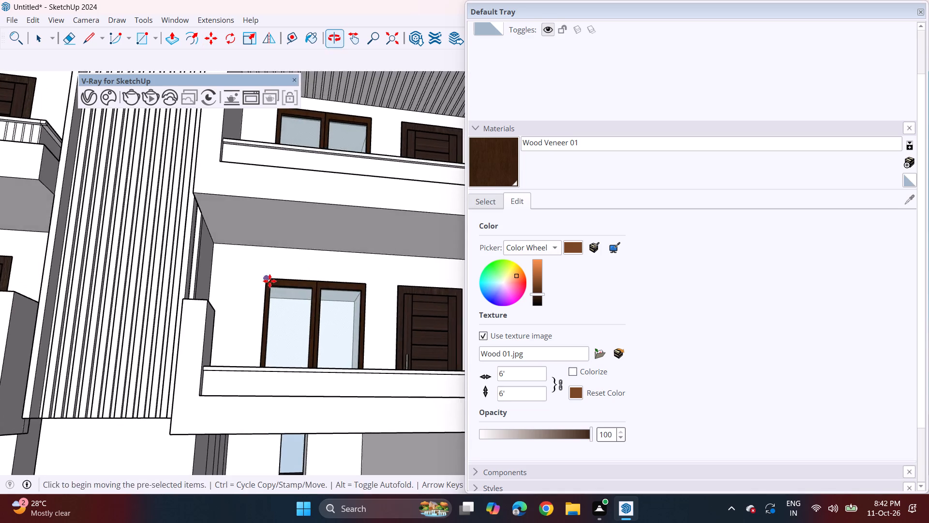
middle_click_drag(271, 281, 450, 282, "shift")
middle_click_drag(203, 246, 298, 299, "shift")
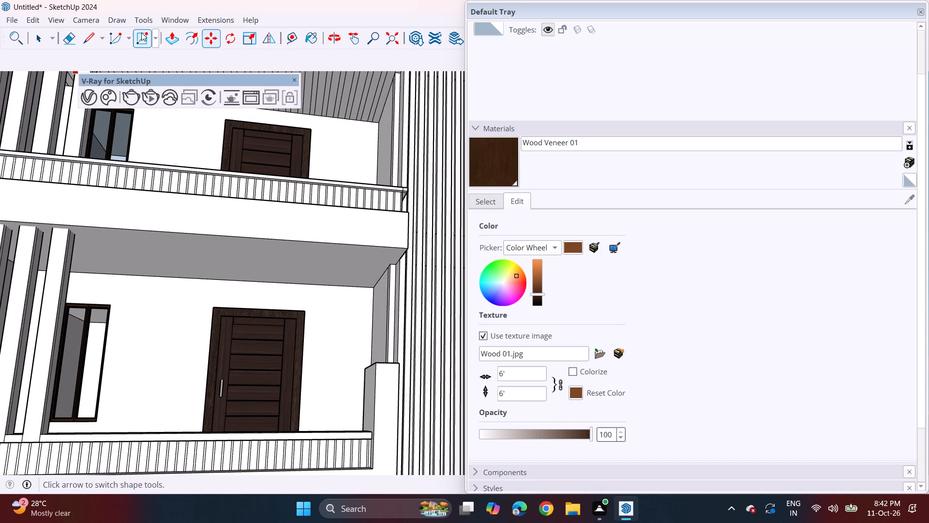
left_click(142, 40)
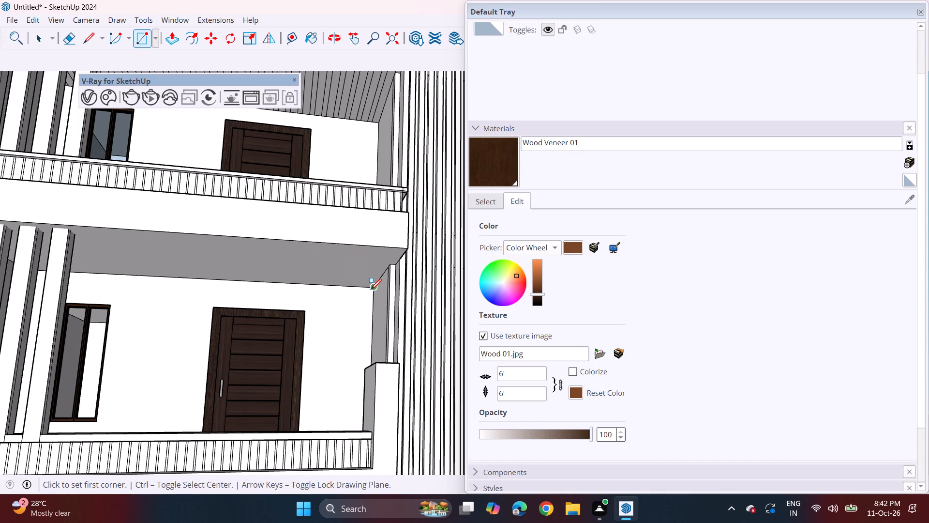
left_click(371, 290)
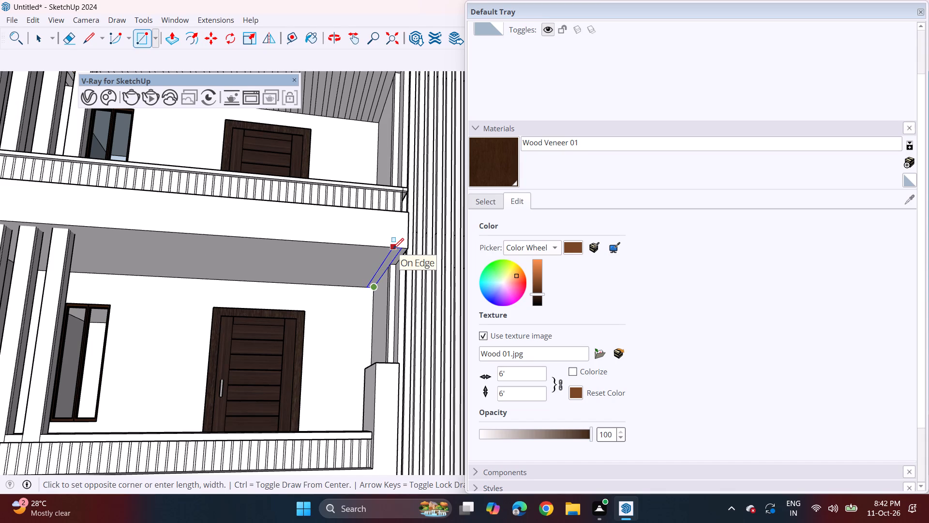
left_click(393, 249)
Copy the lowest left balcony's ceiling strip to the left with a narrow gap and repeat the copy 25 times.
scroll(394, 261, "up", 3)
key("space")
double_click(389, 261)
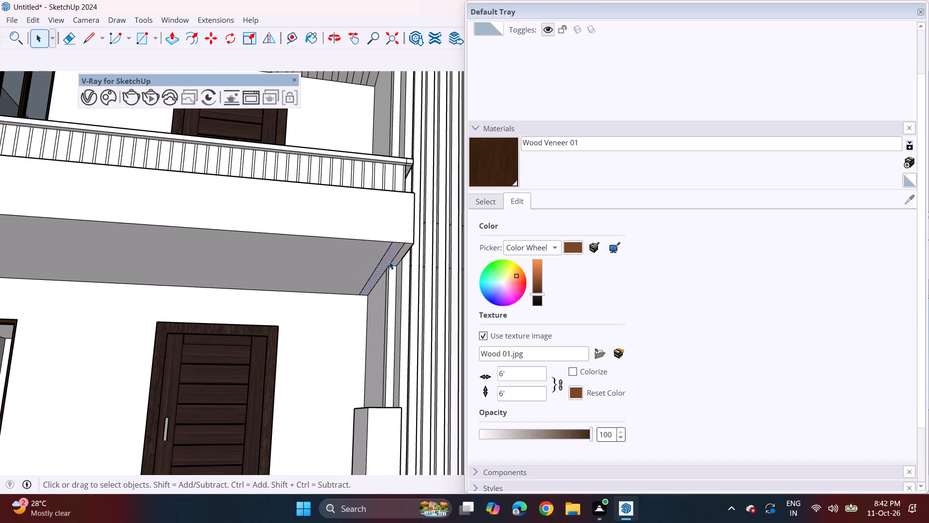
scroll(389, 263, "up", 2)
key("m")
left_click(405, 240)
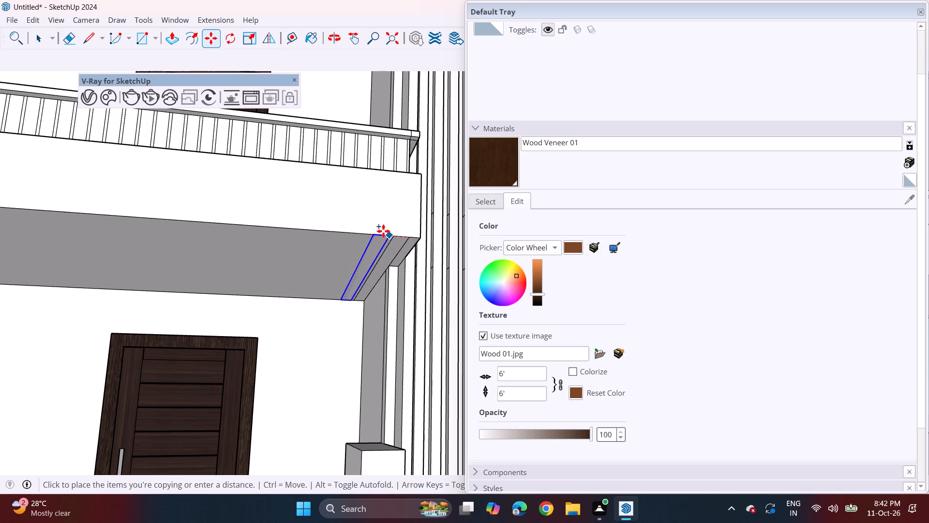
left_click(383, 231)
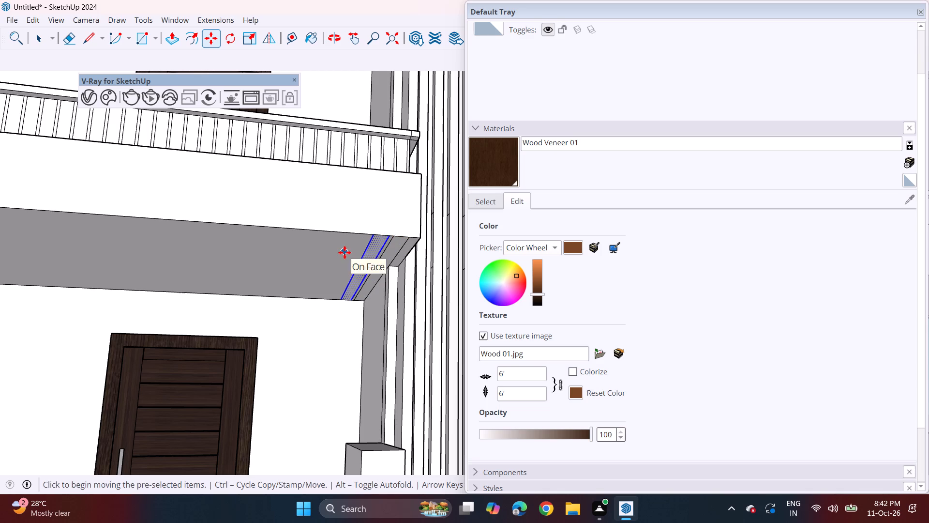
key("shift+asterisk")
type("25")
key("Return")
Copy the last strip on the lowest left balcony's ceiling to the left with the same narrow gap and repeat the copy 8 times.
scroll(255, 261, "down", 9)
middle_click_drag(33, 294, 115, 309, "shift")
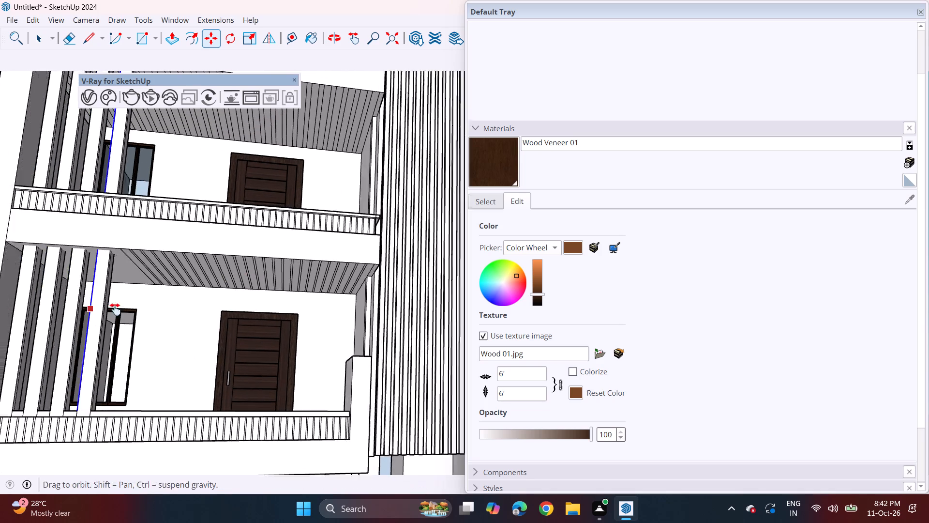
middle_click_drag(115, 309, 141, 310, "shift")
scroll(144, 277, "up", 5)
scroll(200, 267, "up", 4)
key("space")
double_click(210, 277)
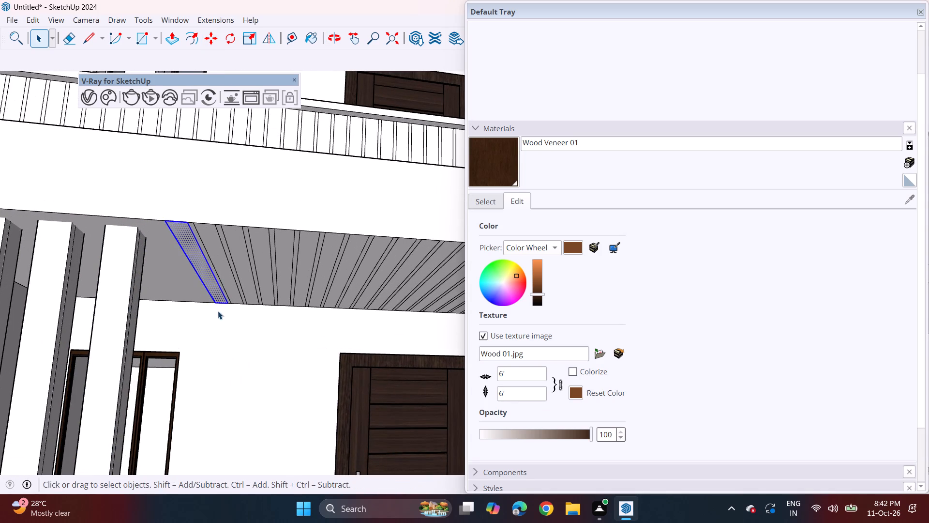
scroll(220, 314, "up", 5)
key("m")
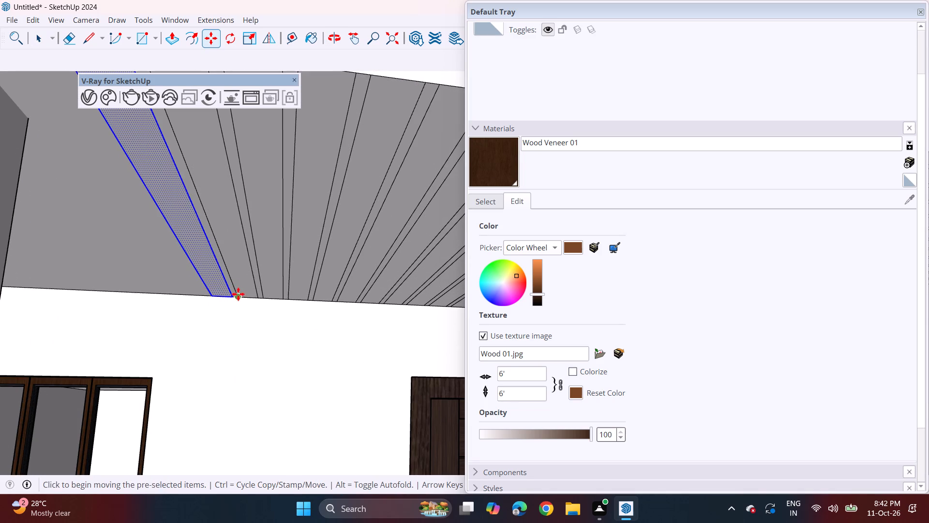
left_click(238, 294)
left_click(212, 295)
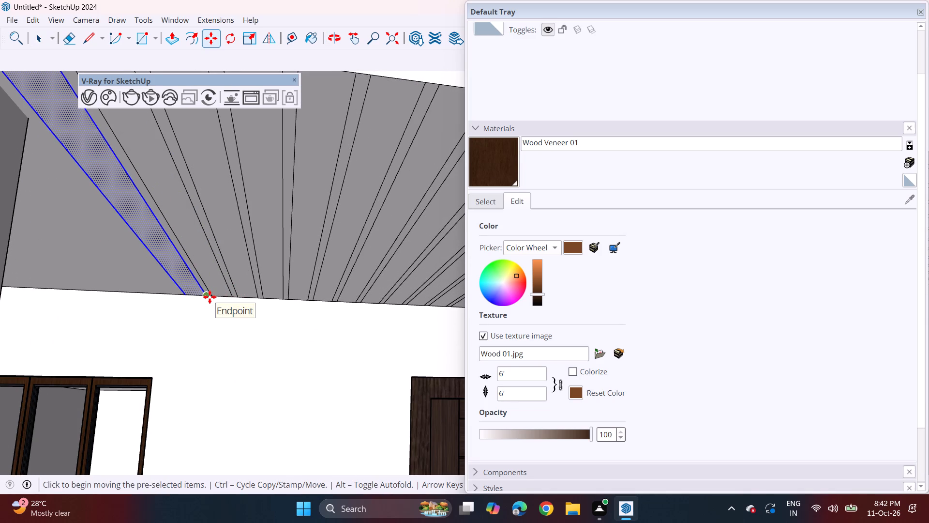
key("shift+asterisk")
key("8")
key("Return")
Draw a narrow rectangular strip across the ceiling of the lowest balcony right of the central fins, at its left end.
scroll(208, 304, "down", 15)
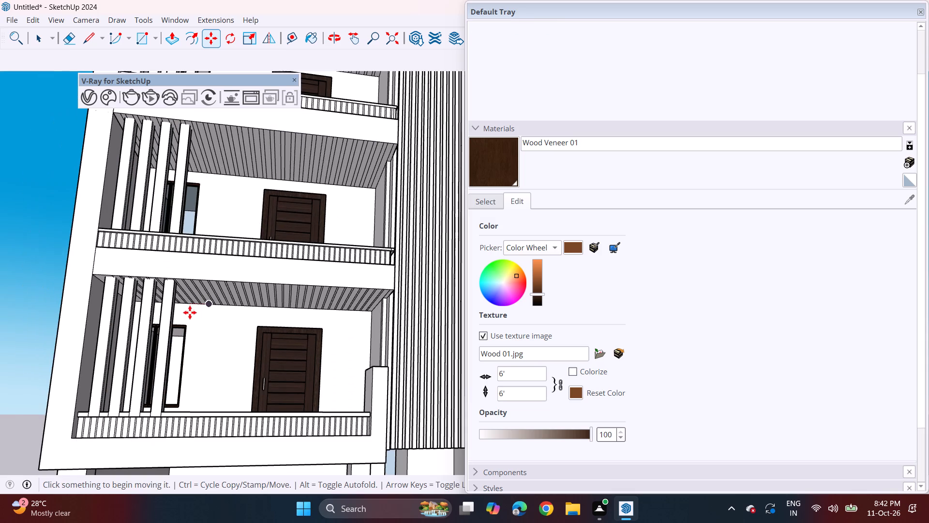
middle_click_drag(213, 317, 139, 320, "shift")
scroll(131, 327, "down", 3)
middle_click_drag(293, 331, 241, 326, "shift")
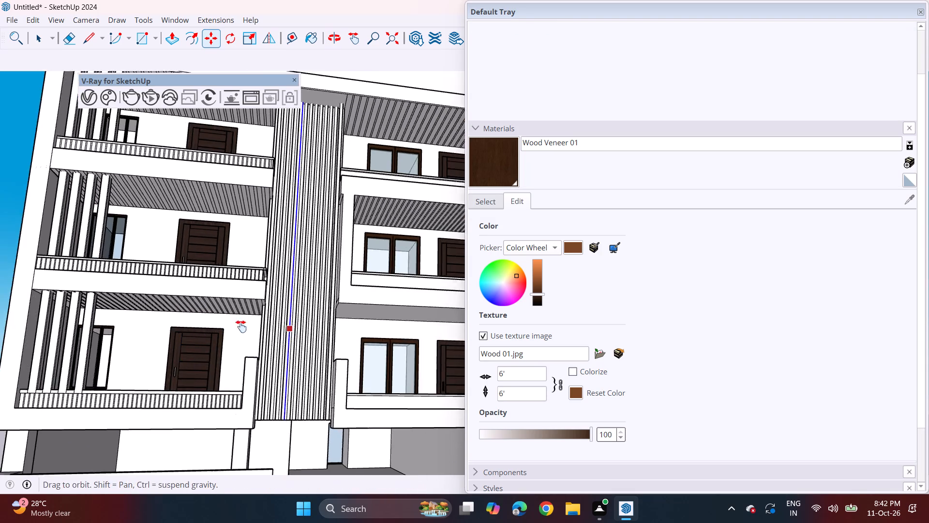
middle_click_drag(241, 326, 162, 330, "shift")
scroll(304, 343, "up", 4)
middle_click_drag(267, 339, 259, 305)
key("space")
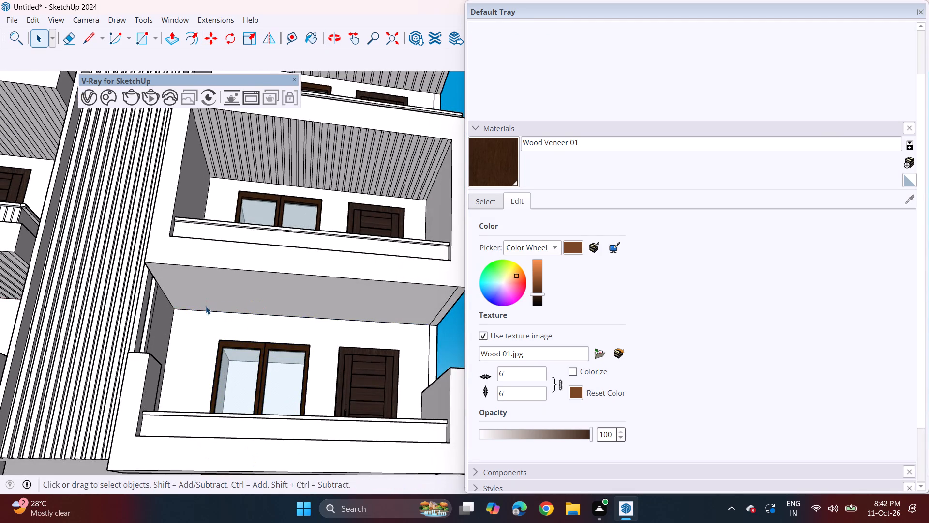
left_click(206, 306)
scroll(206, 306, "up", 5)
left_click(140, 36)
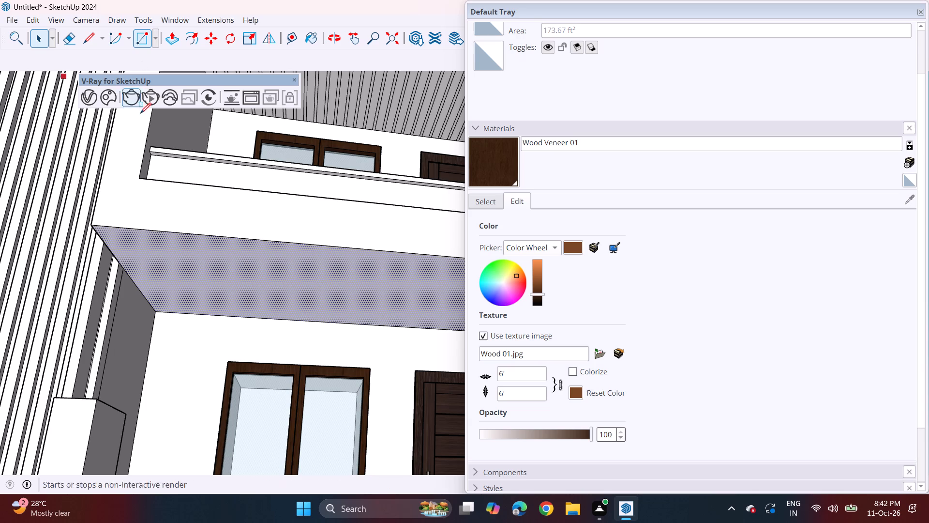
left_click(96, 227)
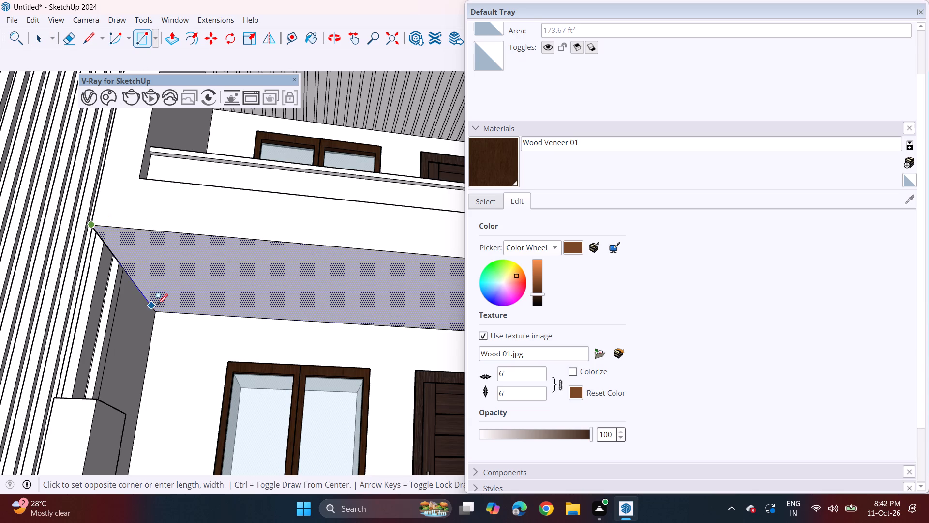
left_click(165, 312)
Copy the lowest right balcony's ceiling strip to the right with a narrow gap and repeat the copy 30 times.
middle_click_drag(197, 322, 218, 341)
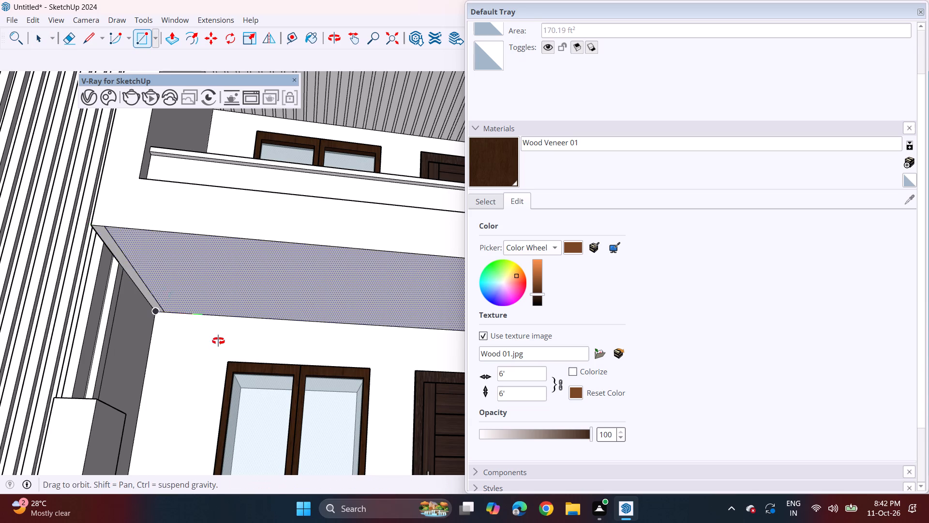
middle_click_drag(218, 341, 260, 361)
middle_click_drag(208, 307, 193, 284)
scroll(167, 289, "up", 4)
key("space")
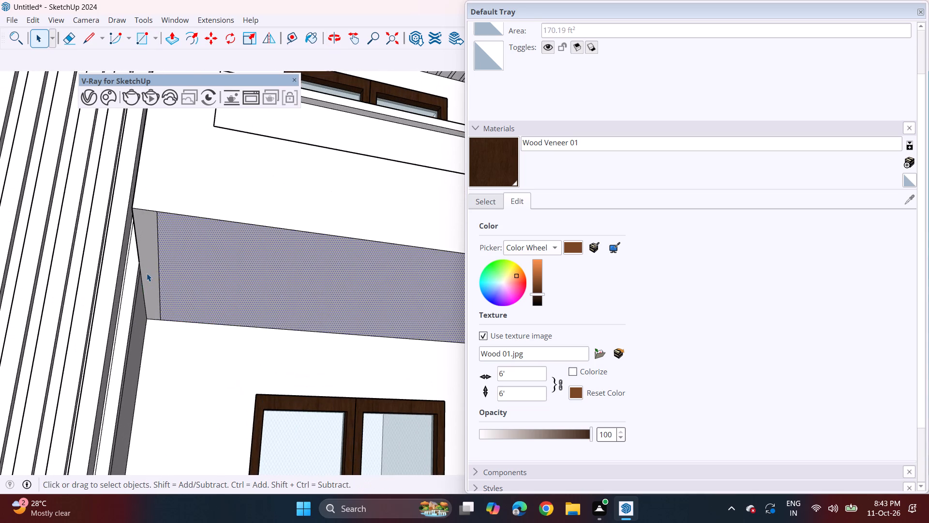
double_click(147, 273)
key("m")
left_click(148, 323)
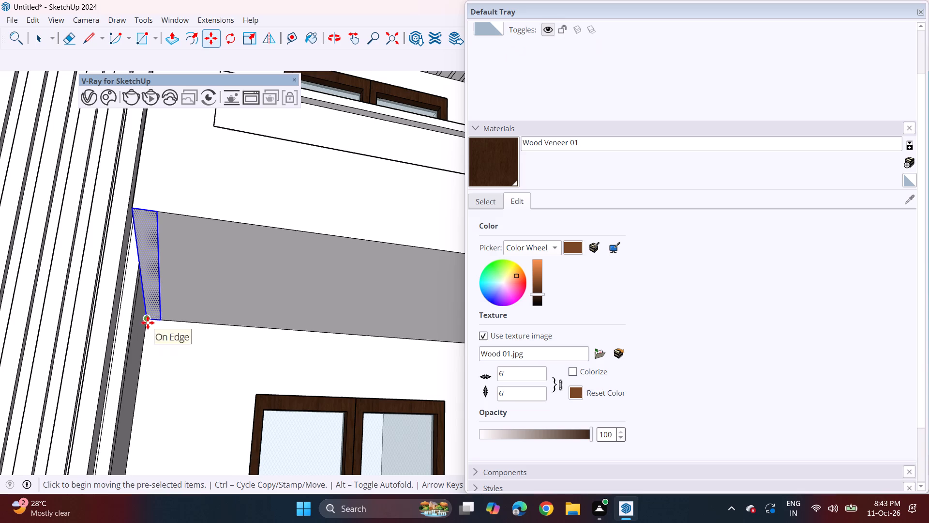
left_click(171, 318)
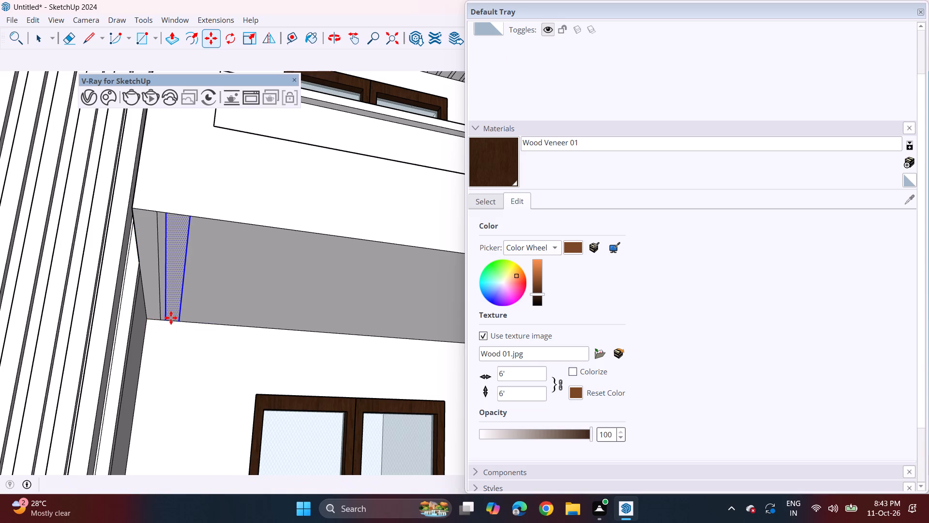
key("shift+asterisk")
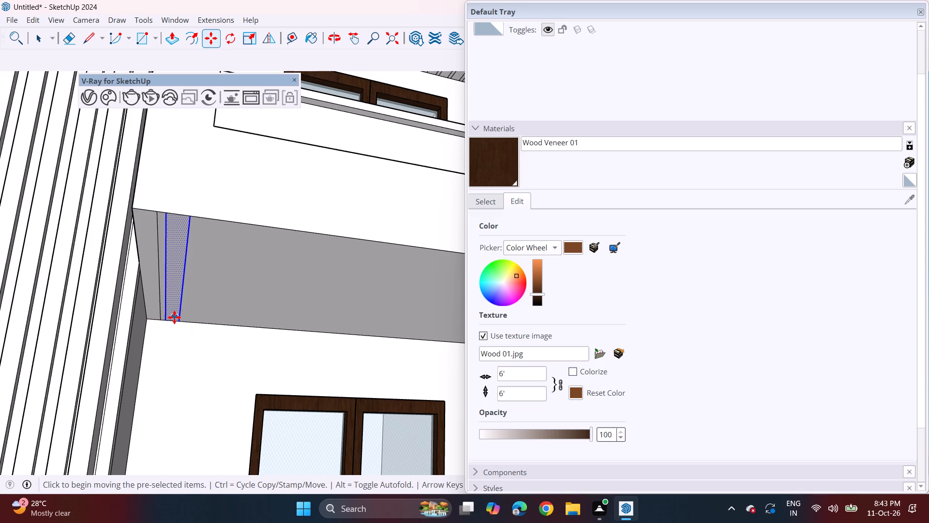
type("30")
key("Return")
Copy the last strip on the lowest right balcony's ceiling to the right with the same narrow gap and repeat the copy 6 times.
scroll(187, 328, "down", 4)
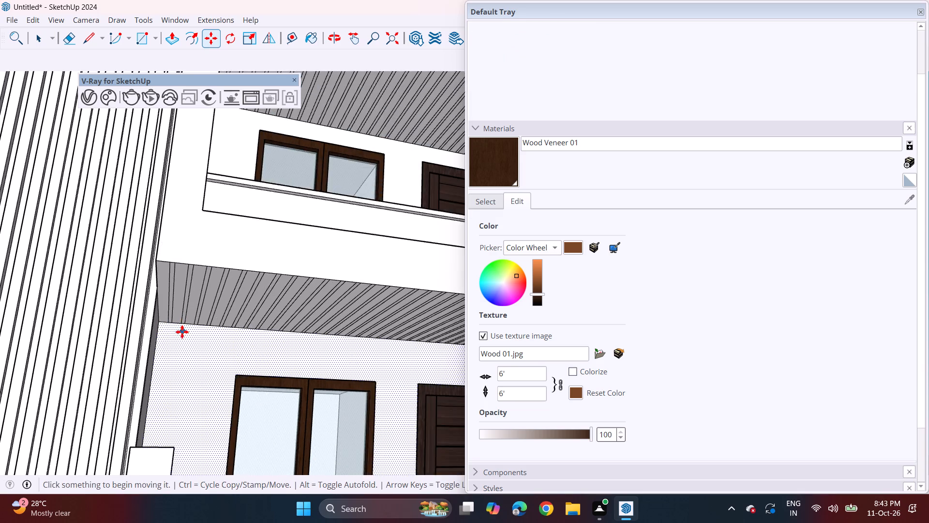
scroll(182, 332, "down", 6)
middle_click_drag(383, 339, 301, 337)
scroll(424, 359, "up", 11)
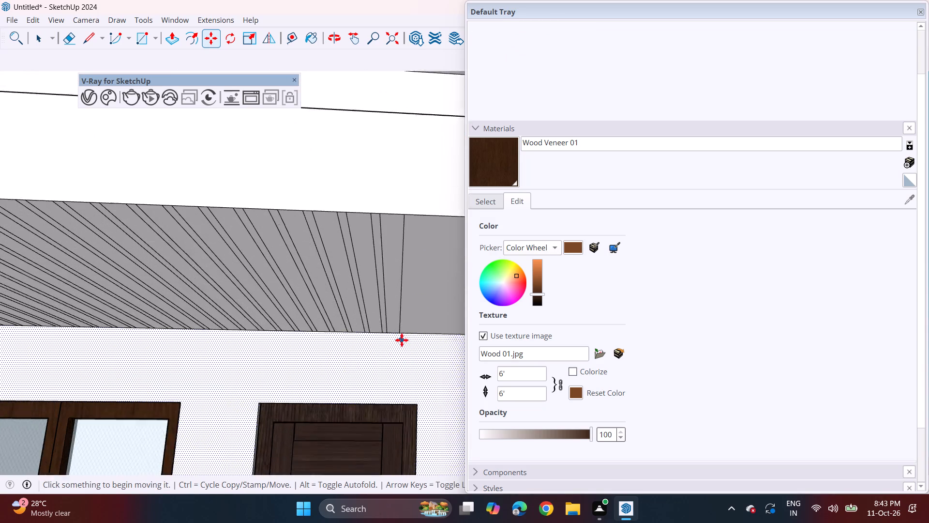
key("space")
double_click(388, 323)
scroll(391, 327, "up", 4)
key("m")
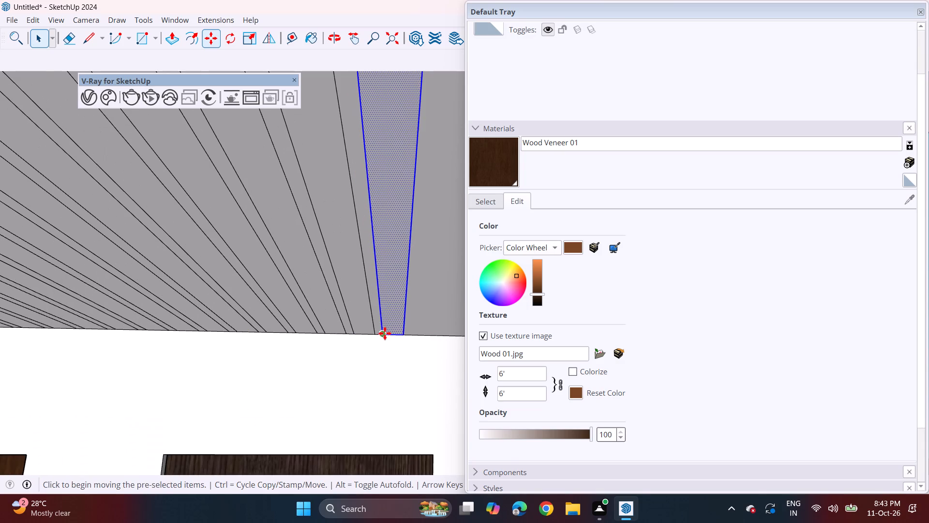
left_click(373, 338)
key("Escape")
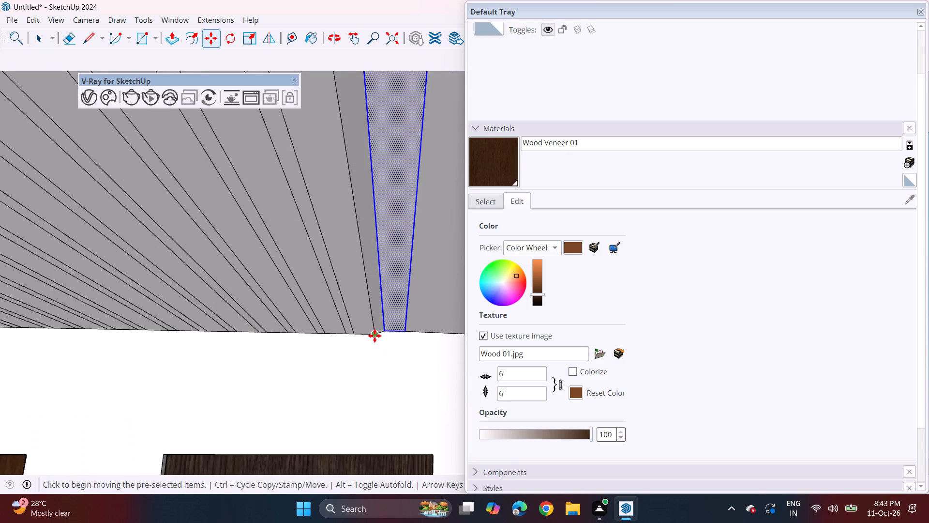
left_click(375, 336)
left_click(376, 333)
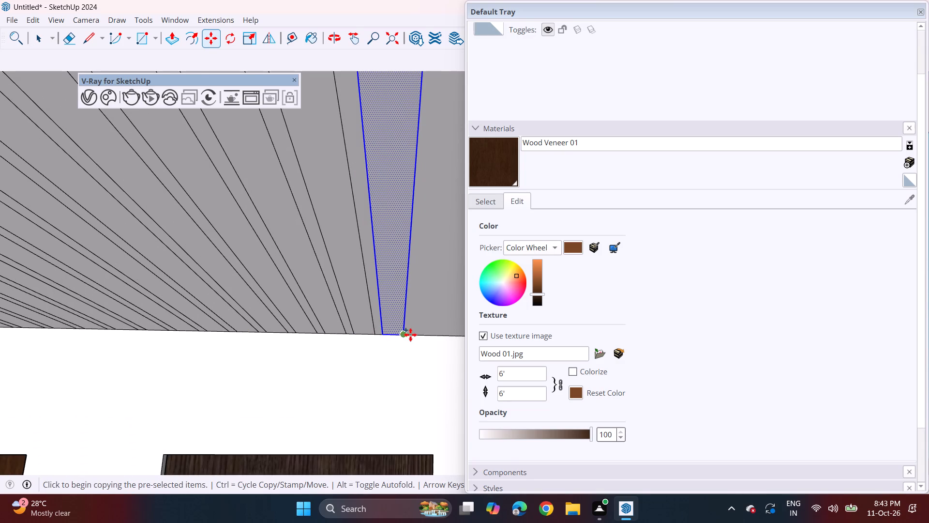
left_click(377, 334)
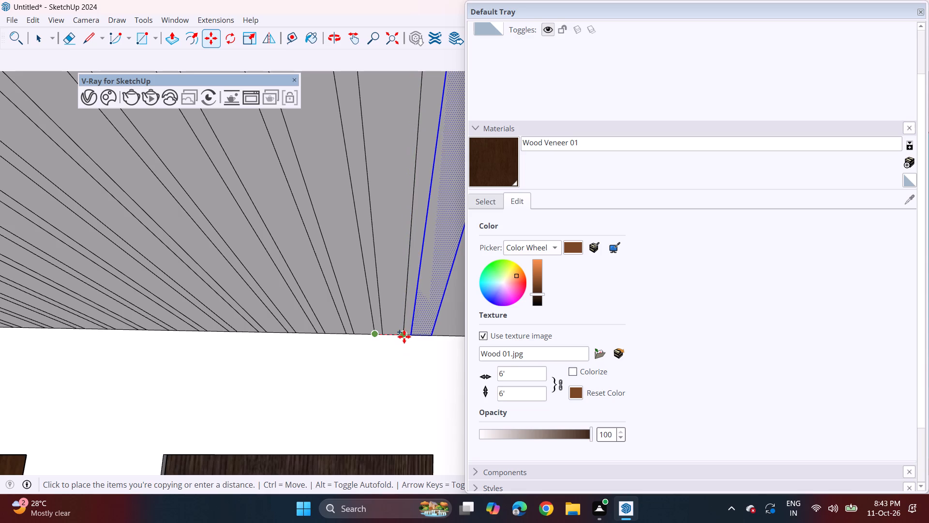
left_click(404, 337)
key("shift+asterisk")
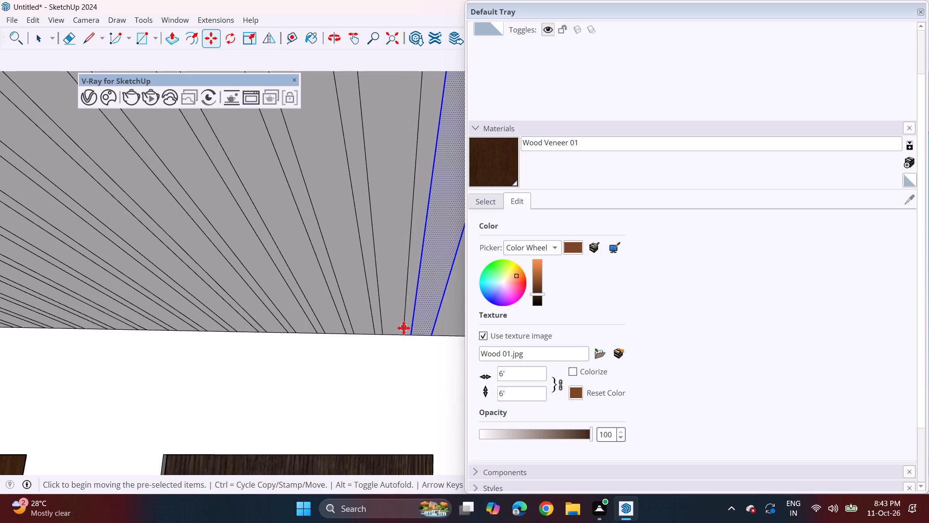
key("6")
key("Return")
Examine the strip-lined balcony ceilings across the whole front facade, then the top balcony left of the central fins up close.
scroll(460, 304, "down", 11)
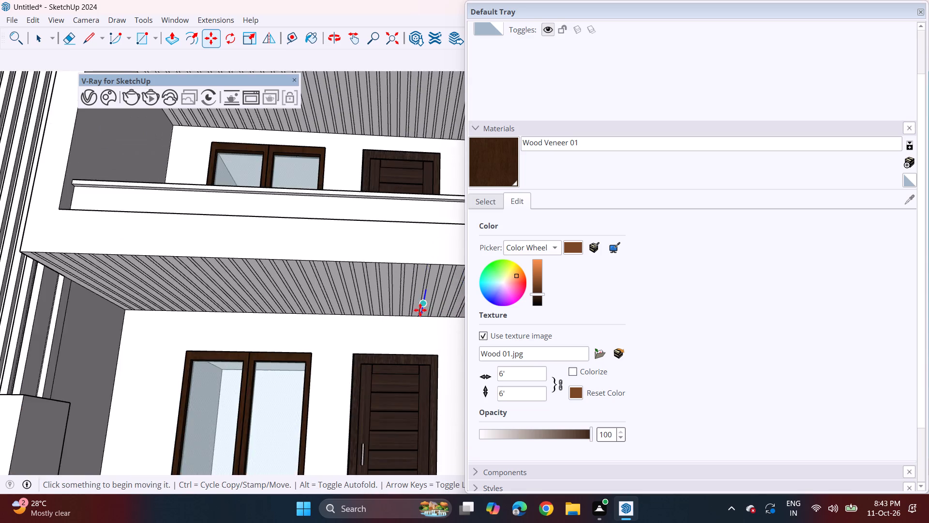
scroll(420, 310, "down", 7)
middle_click_drag(420, 315, 383, 310)
middle_click_drag(376, 310, 434, 308)
scroll(424, 308, "down", 1)
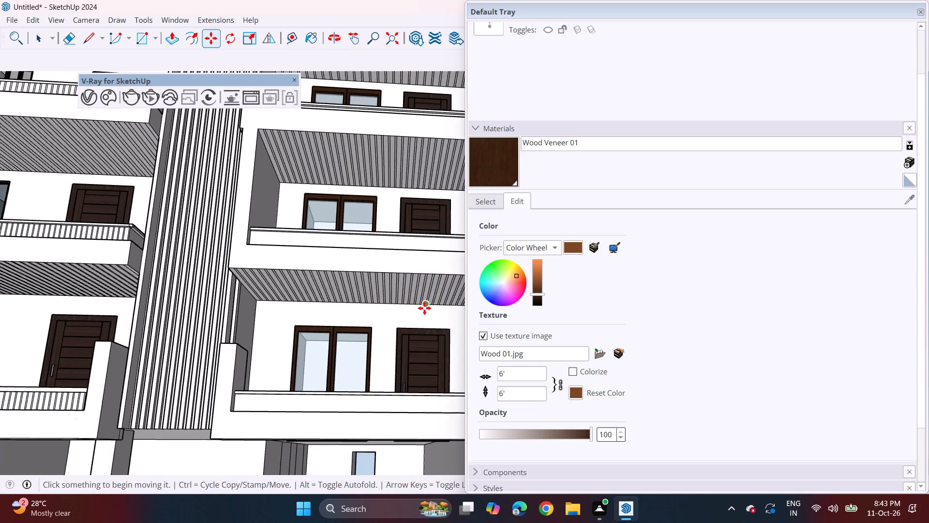
scroll(424, 308, "down", 5)
middle_click_drag(383, 349, 411, 372, "shift")
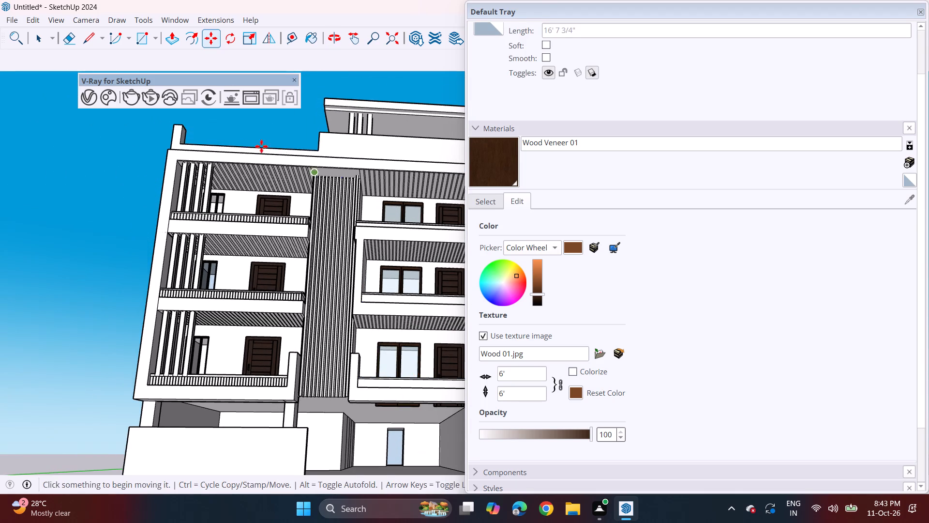
middle_click_drag(248, 146, 268, 212)
middle_click_drag(279, 244, 280, 240)
scroll(278, 244, "up", 8)
middle_click(280, 235)
scroll(284, 234, "up", 3)
middle_click_drag(323, 245, 310, 243, "shift")
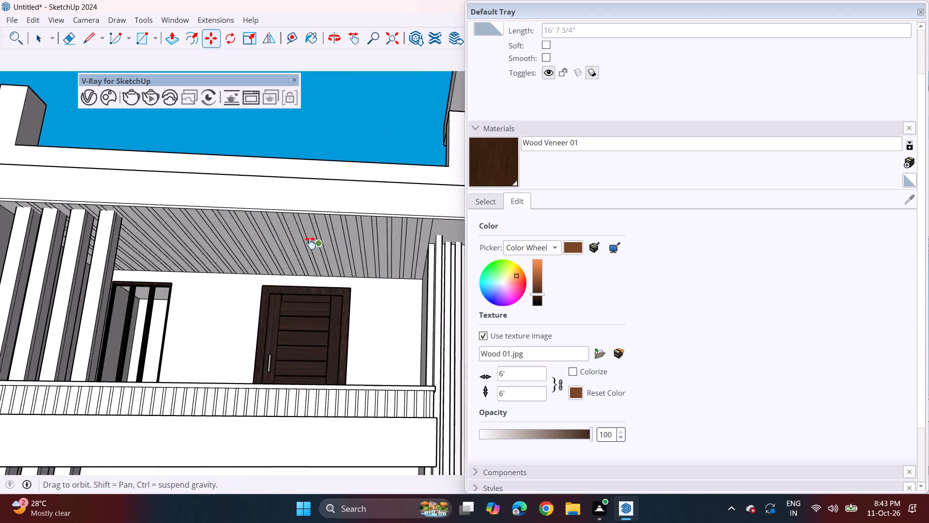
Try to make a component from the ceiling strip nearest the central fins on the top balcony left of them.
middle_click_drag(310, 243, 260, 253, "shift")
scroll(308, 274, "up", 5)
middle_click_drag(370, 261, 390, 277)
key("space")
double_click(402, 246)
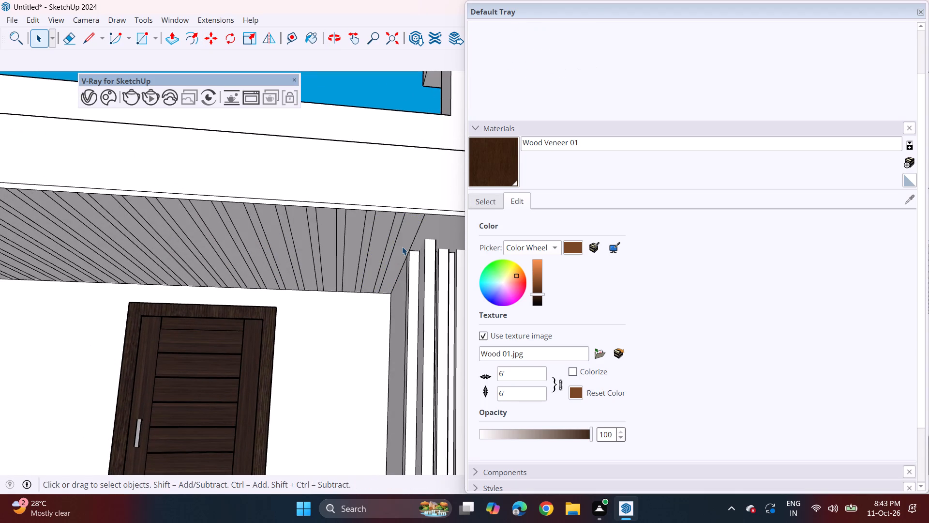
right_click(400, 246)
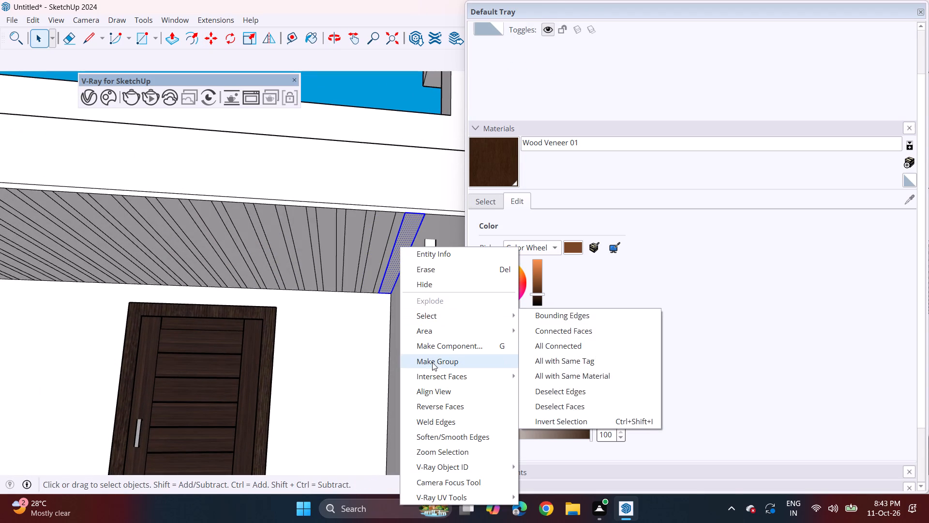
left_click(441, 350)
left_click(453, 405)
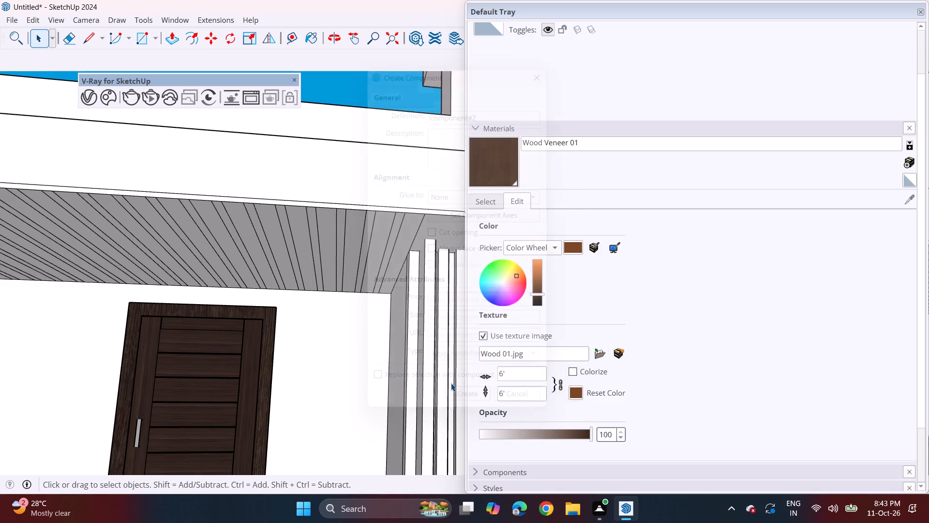
Push/Pull the six ceiling strips nearest the central fins on the top left balcony slightly downward, leaving the narrow gaps recessed.
left_click(169, 35)
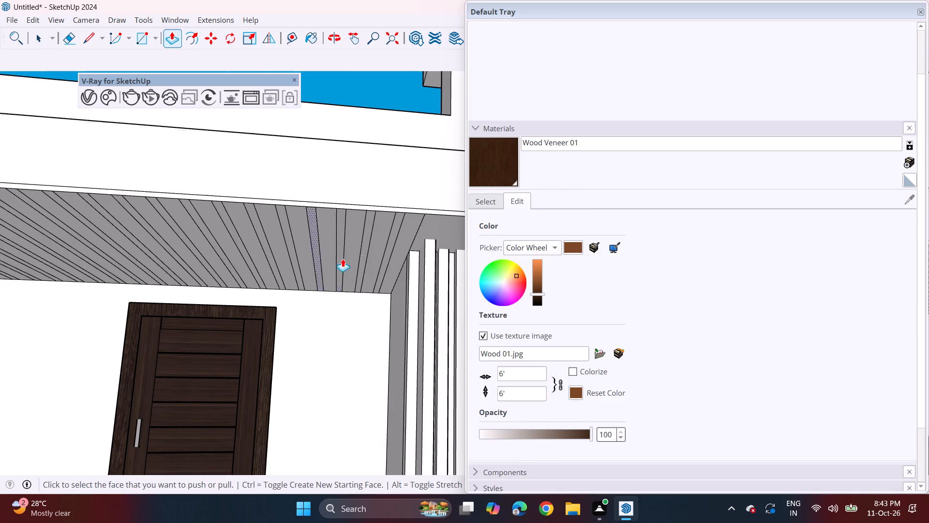
left_click(401, 260)
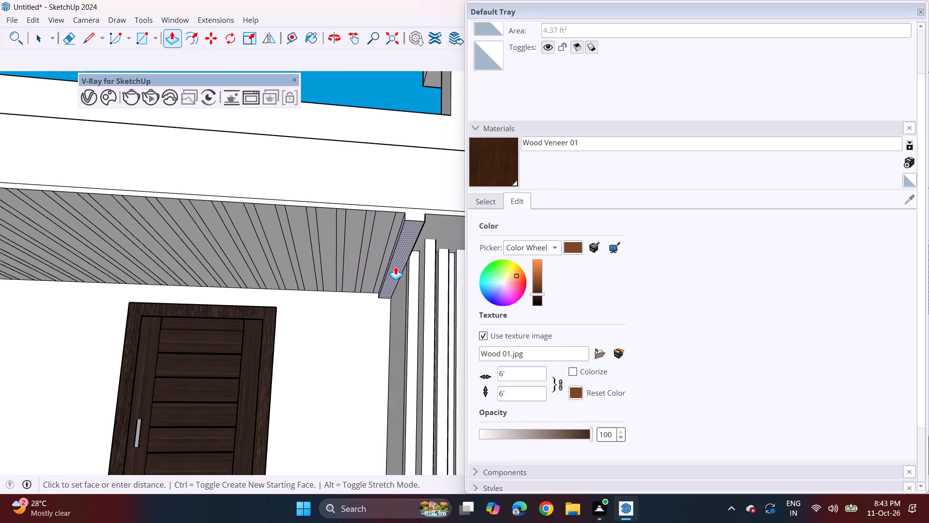
left_click(395, 264)
double_click(377, 261)
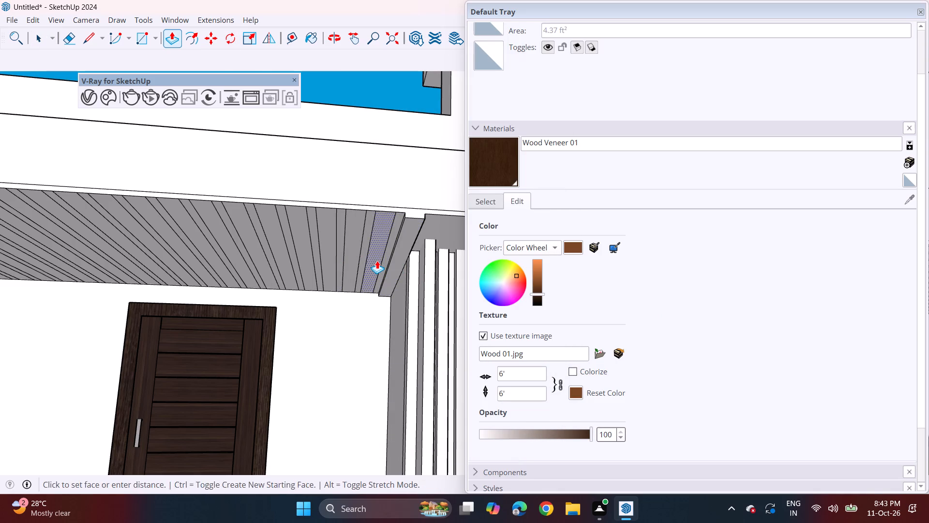
double_click(354, 256)
double_click(328, 254)
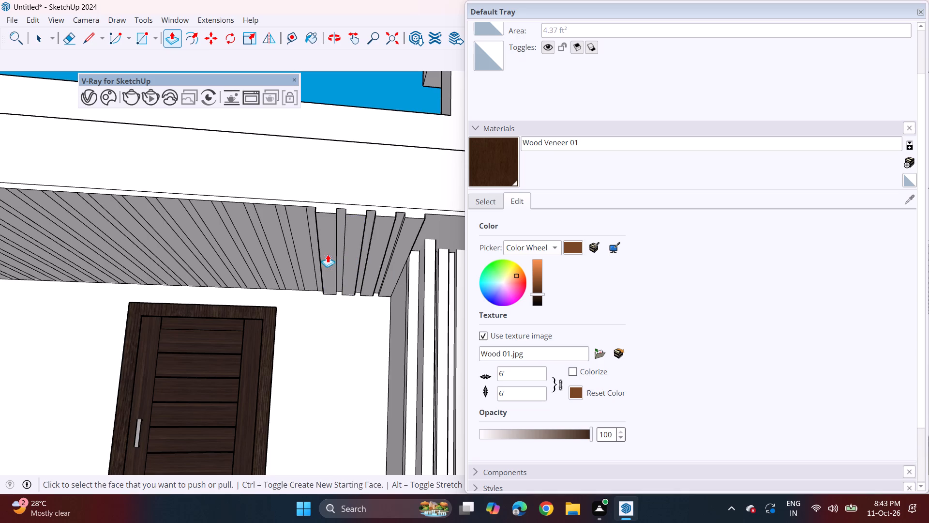
double_click(309, 254)
double_click(285, 255)
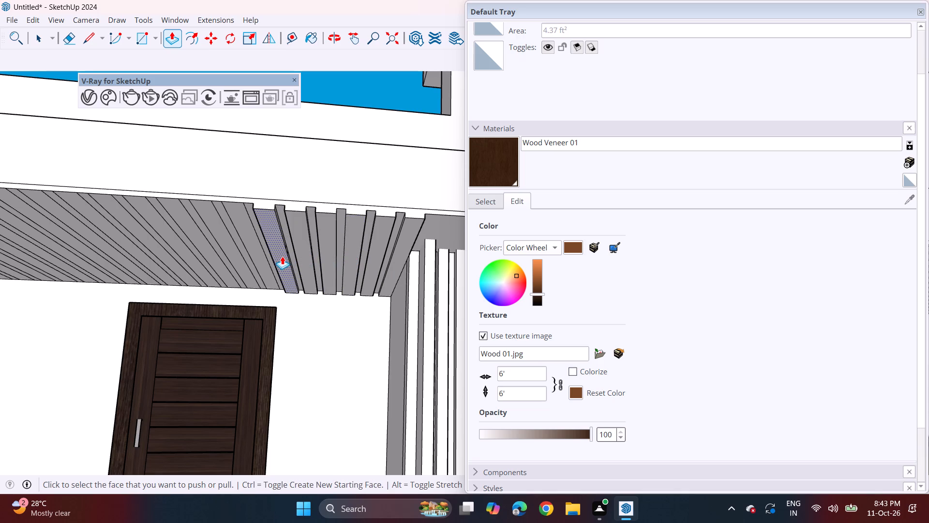
Pull the next six ceiling strips above the top left balcony's door down by the same small distance.
middle_click_drag(282, 257, 391, 255)
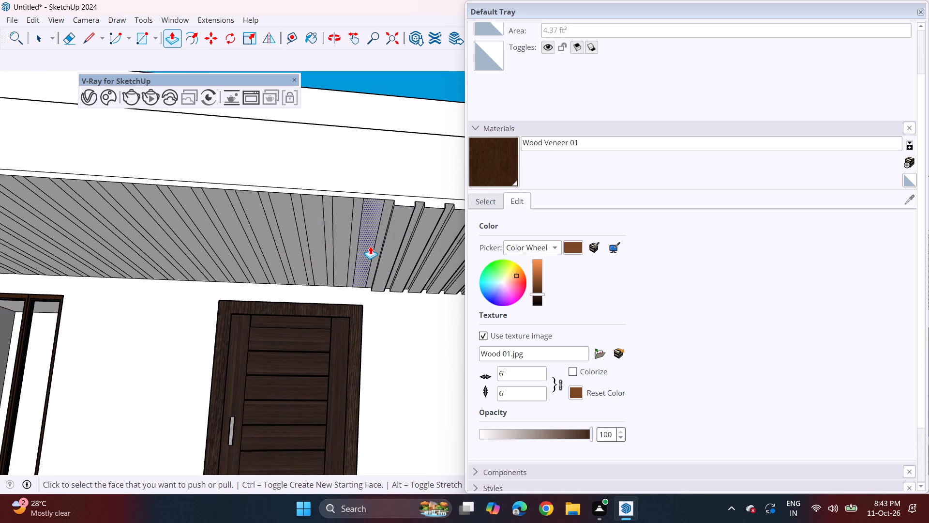
double_click(370, 246)
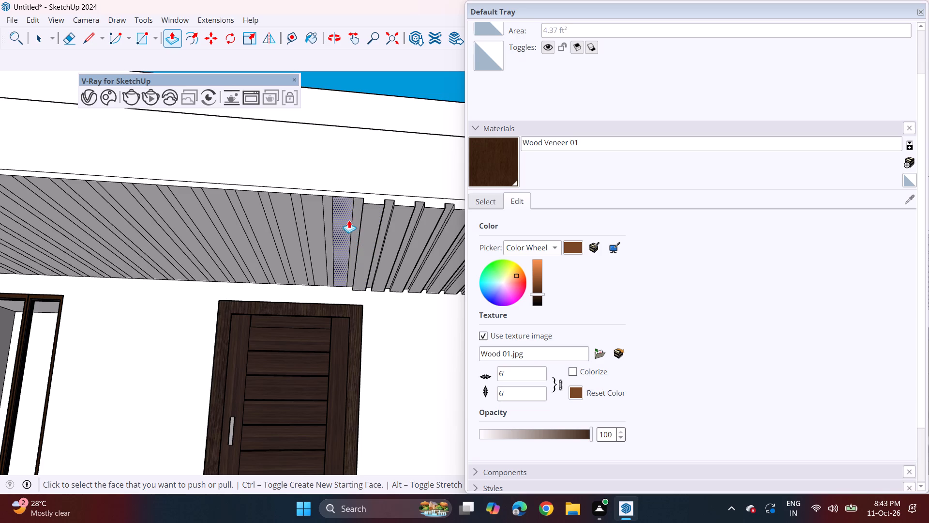
left_click(352, 193)
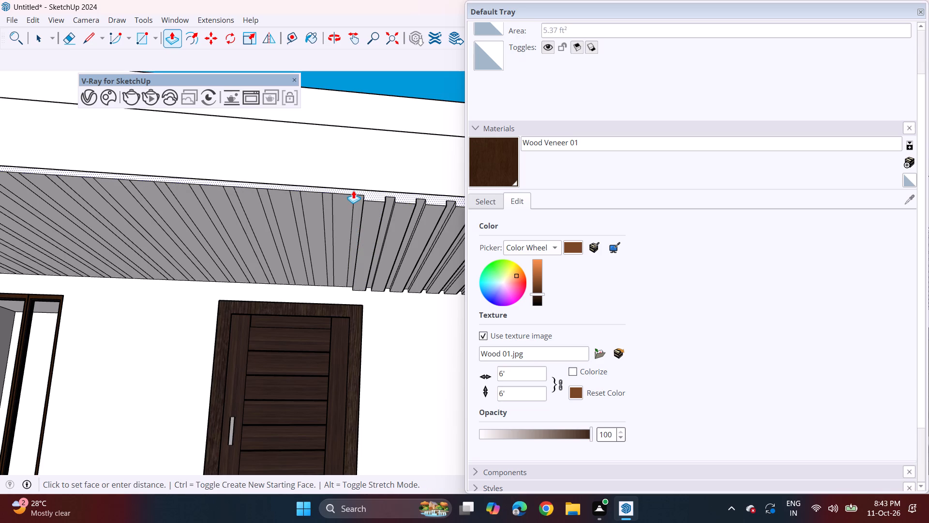
key("Escape")
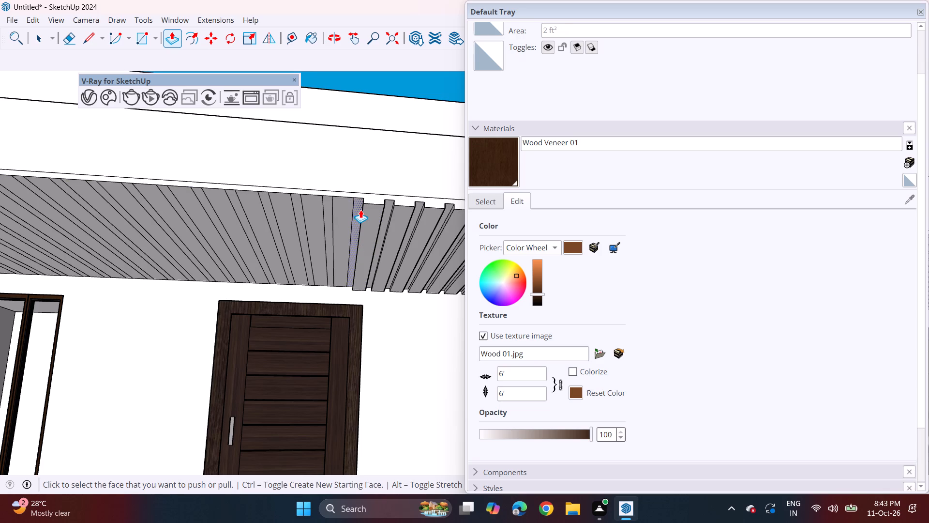
scroll(360, 210, "down", 2)
double_click(352, 216)
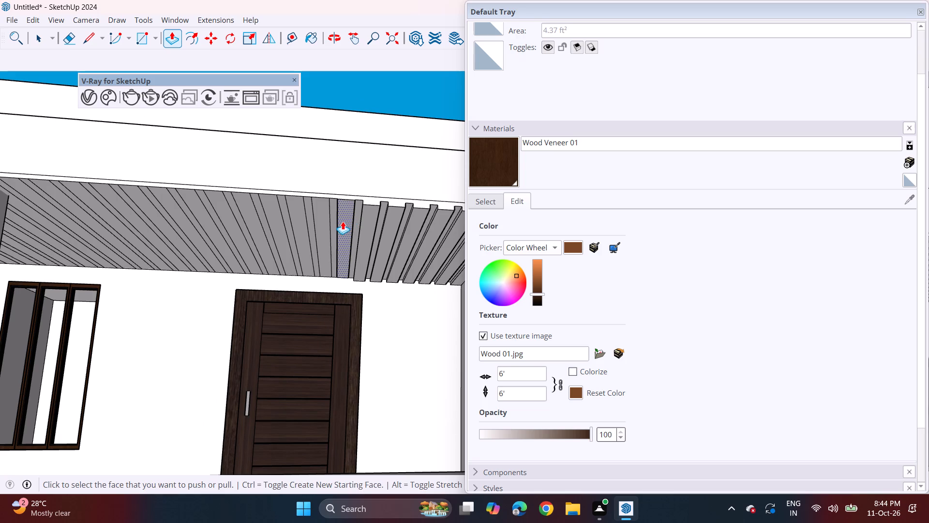
key("z")
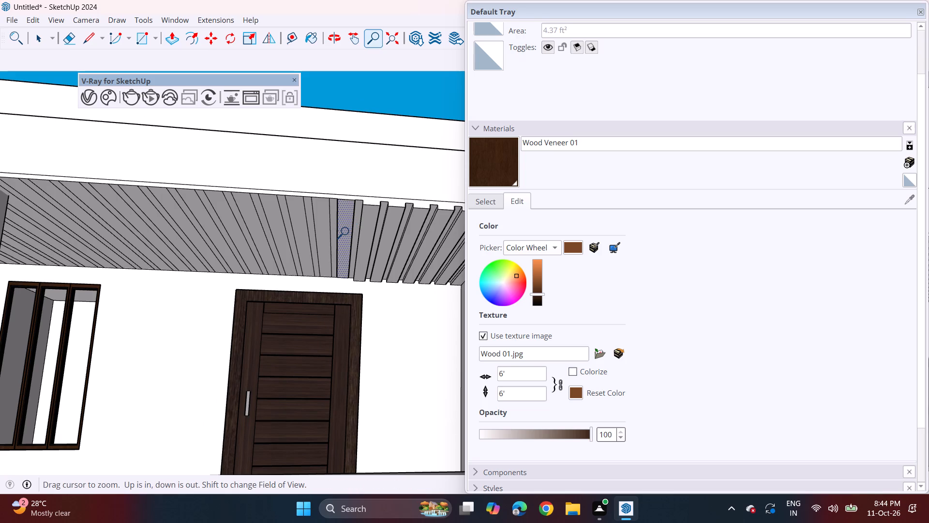
key("p")
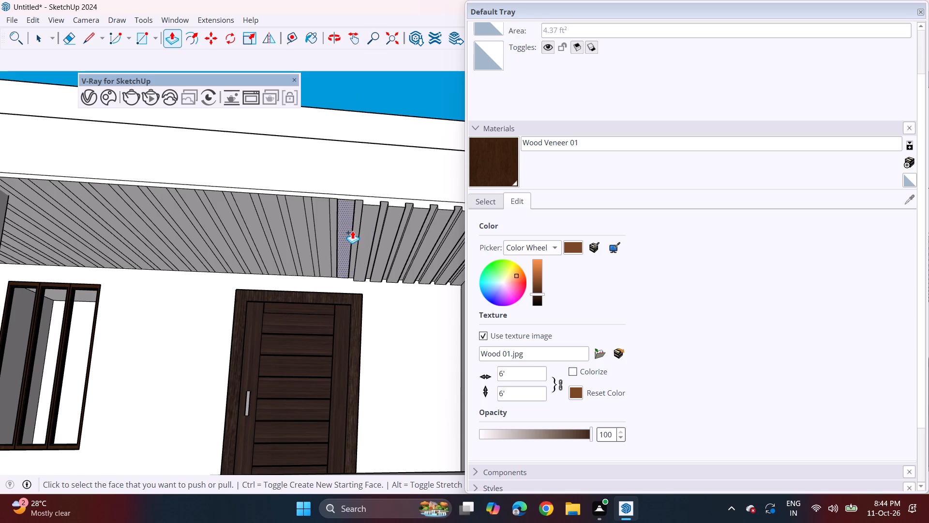
left_click(352, 231)
left_click(364, 235)
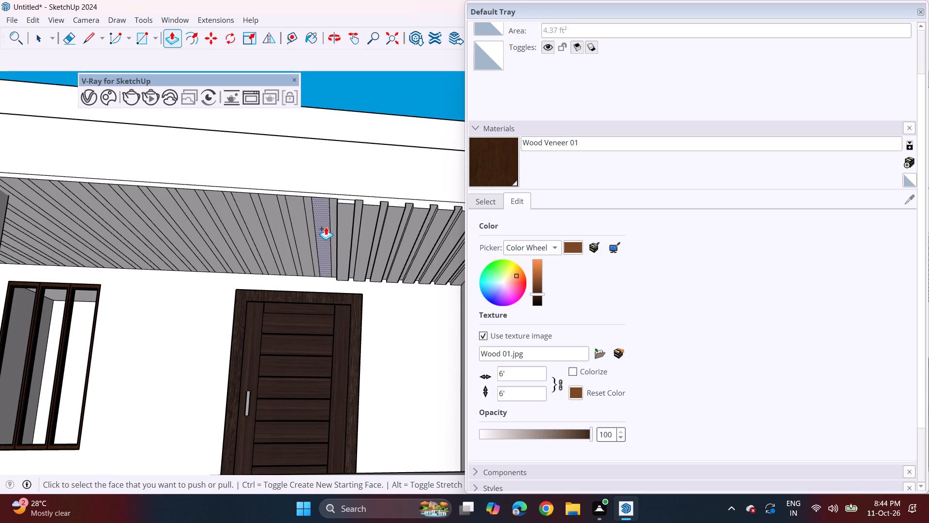
double_click(326, 227)
double_click(303, 226)
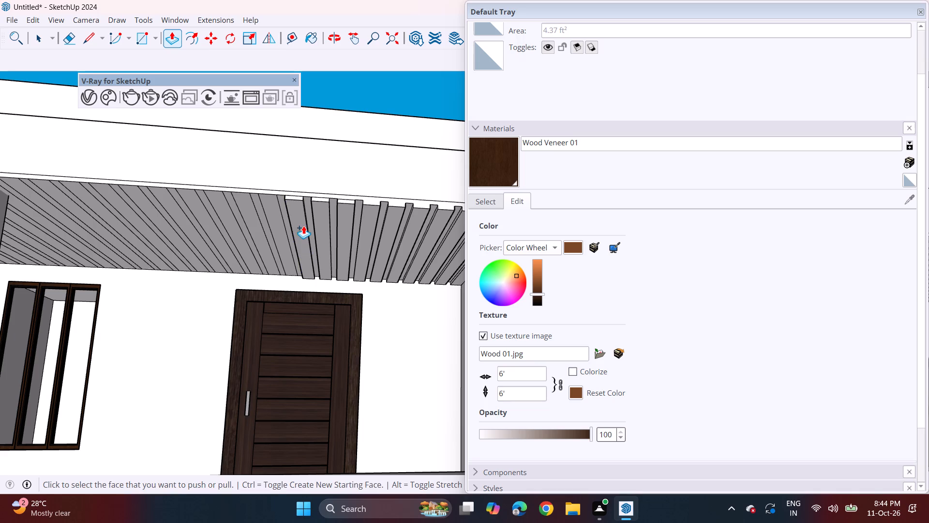
double_click(279, 219)
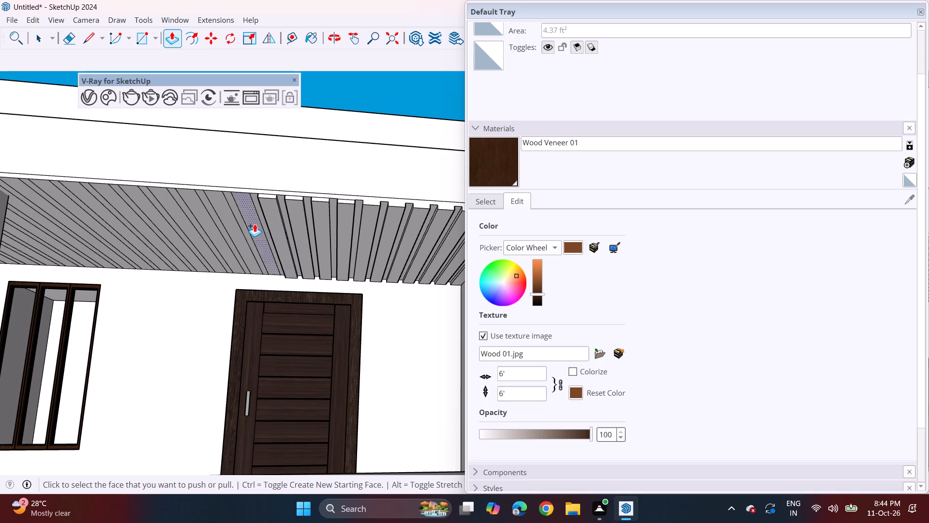
double_click(253, 223)
Pull down the top left balcony's ceiling strips between the door and the white vertical fins by the same distance.
middle_click_drag(255, 224, 359, 248, "shift")
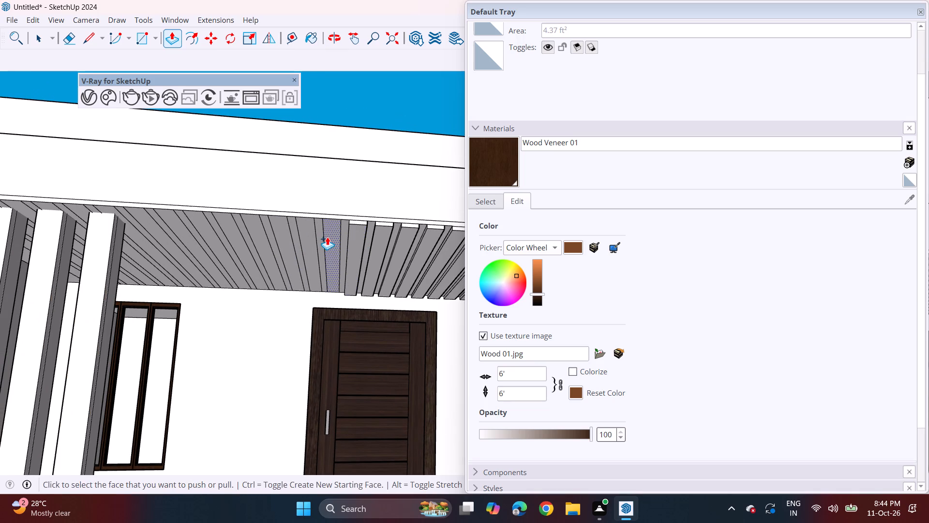
double_click(327, 237)
double_click(311, 239)
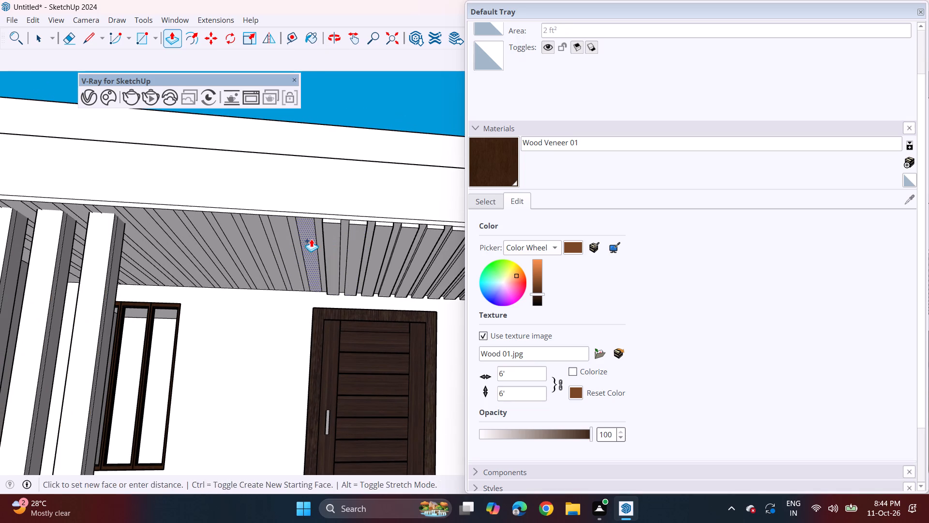
double_click(289, 246)
double_click(255, 237)
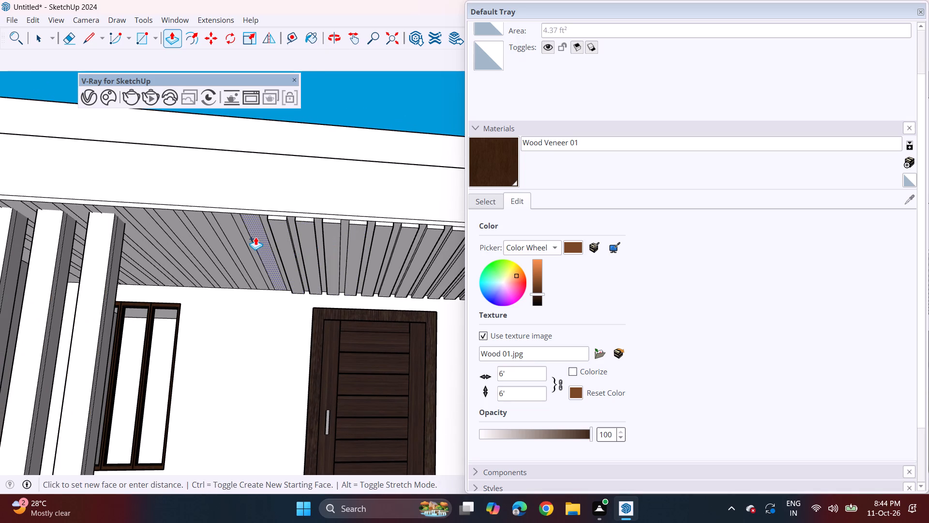
left_click(275, 232)
double_click(235, 240)
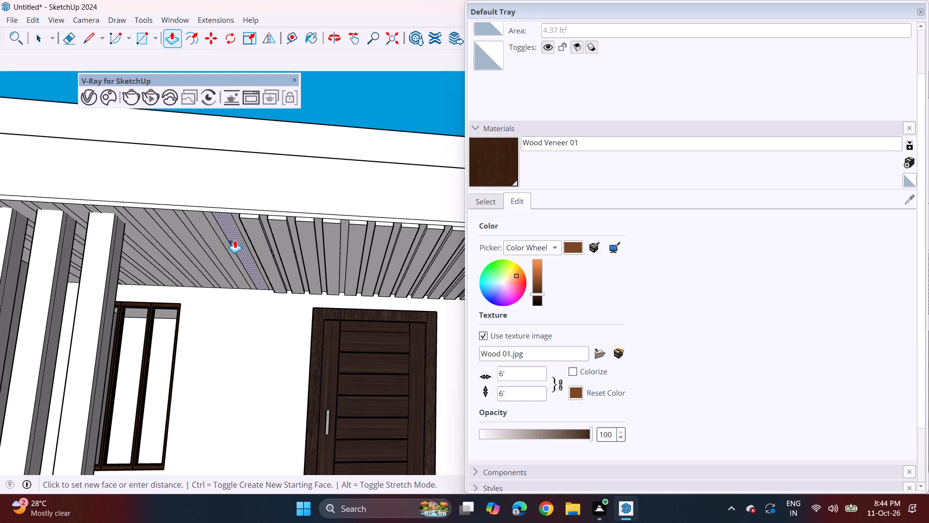
double_click(213, 236)
double_click(179, 234)
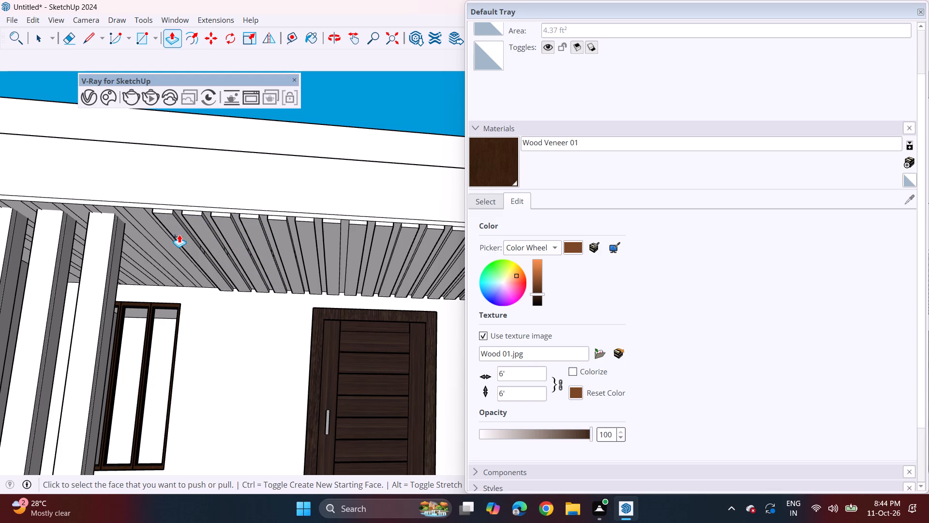
double_click(158, 239)
Pull down the remaining ceiling strips above the four white fins at the outer end of the top left balcony.
middle_click_drag(147, 229, 275, 249, "shift")
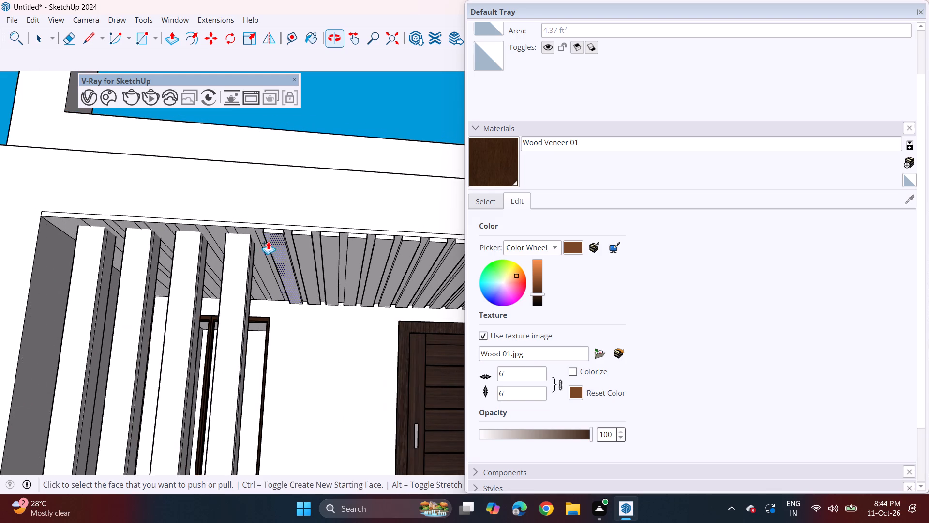
scroll(250, 235, "up", 2)
double_click(245, 228)
double_click(219, 228)
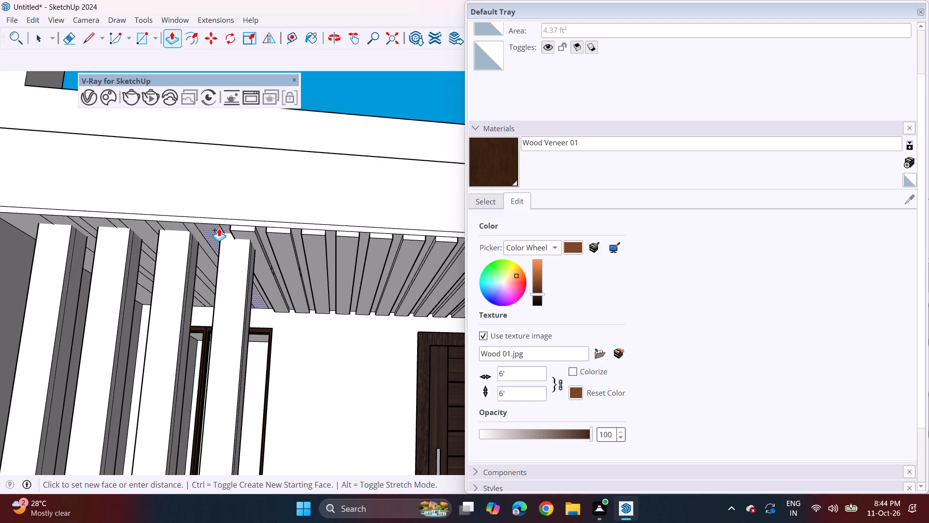
double_click(179, 224)
double_click(140, 224)
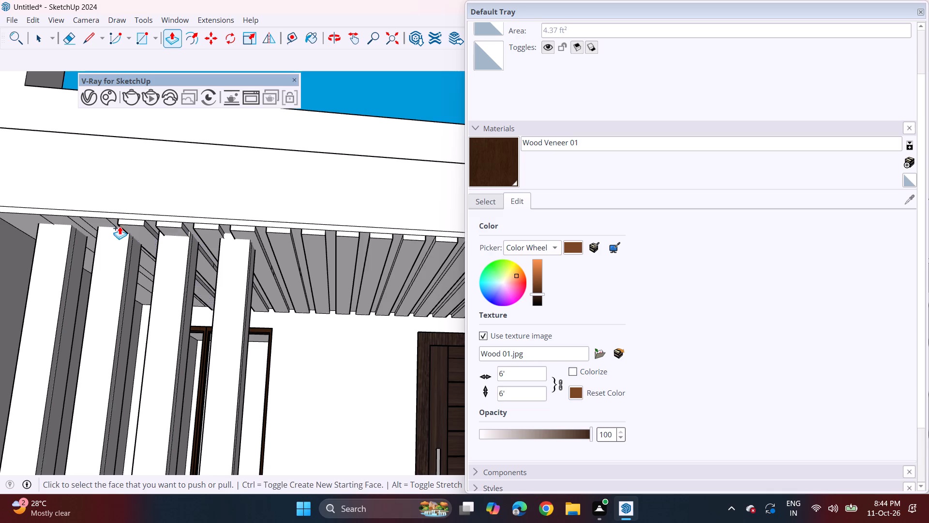
double_click(105, 223)
double_click(66, 217)
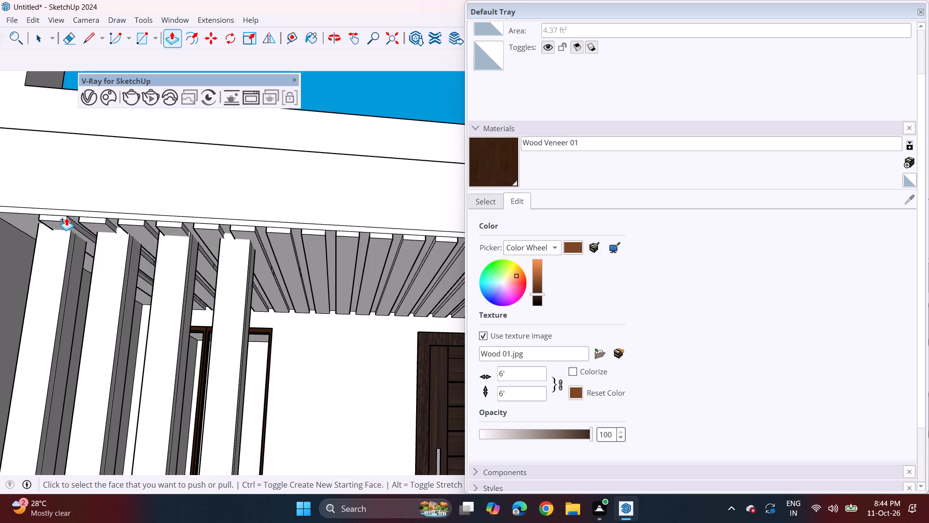
Pull down the first five ceiling strips beside the central fins on the top right balcony by the same distance.
scroll(73, 227, "down", 16)
middle_click_drag(270, 279, 235, 274)
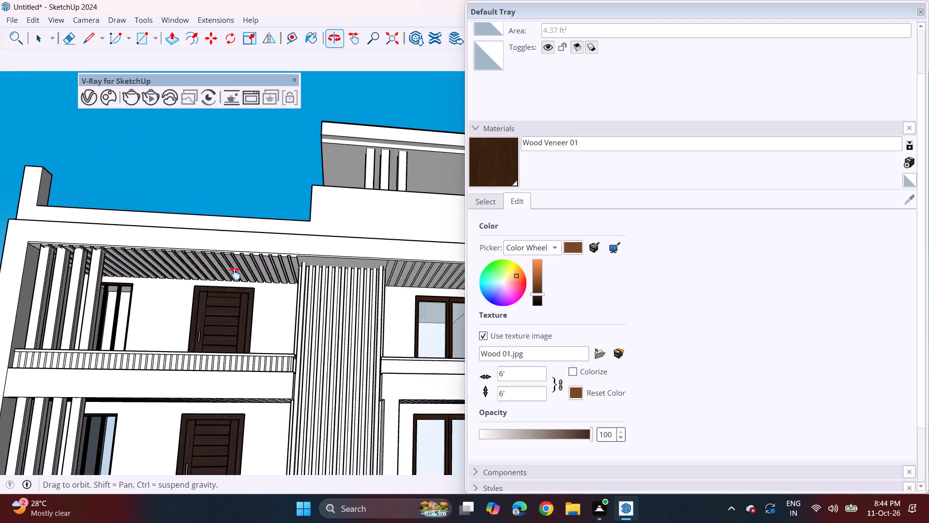
middle_click_drag(235, 274, 108, 270)
scroll(249, 263, "up", 4)
double_click(255, 264)
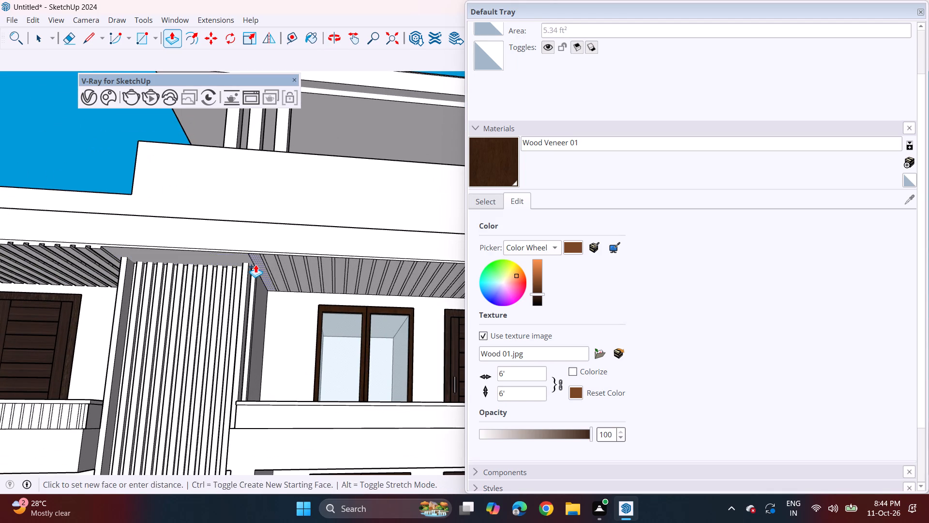
double_click(272, 264)
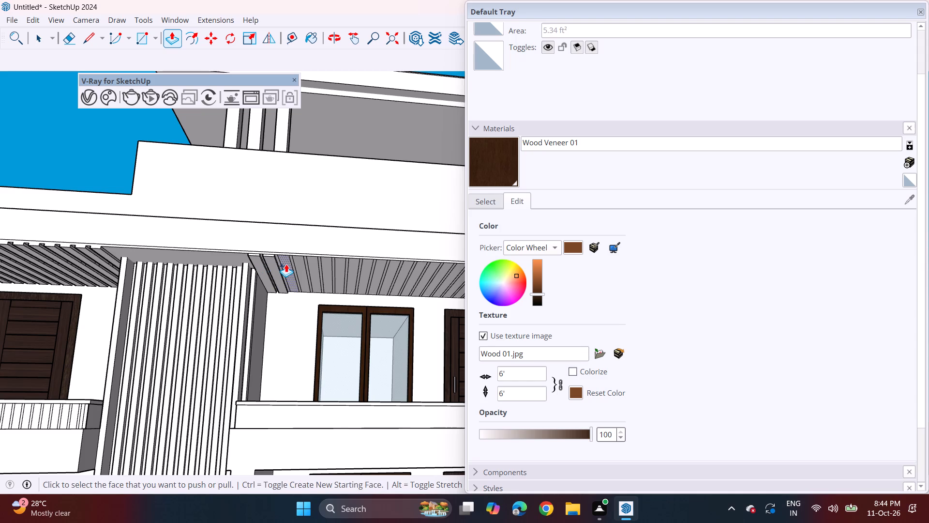
double_click(286, 264)
double_click(302, 270)
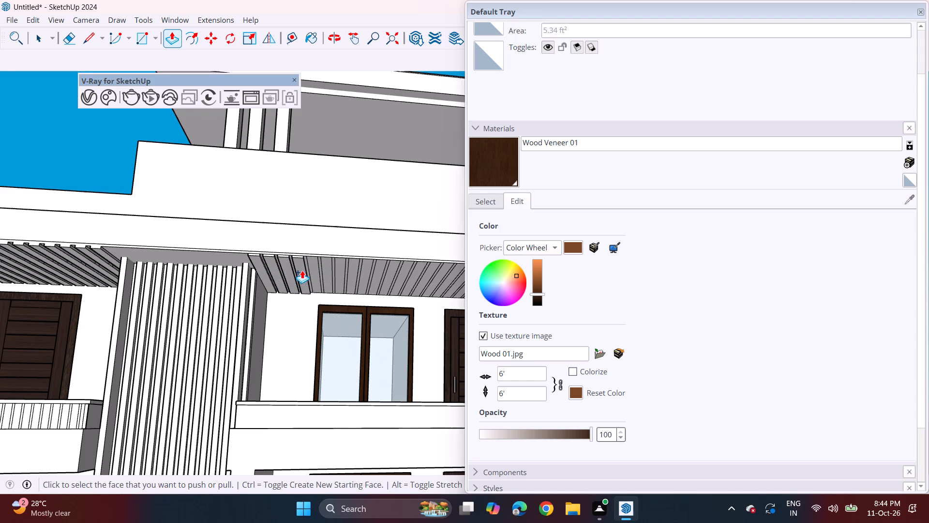
double_click(315, 273)
Pull down the next six ceiling strips above the window on the top right balcony by the same distance.
middle_click_drag(371, 263, 300, 277, "shift")
scroll(271, 277, "up", 3)
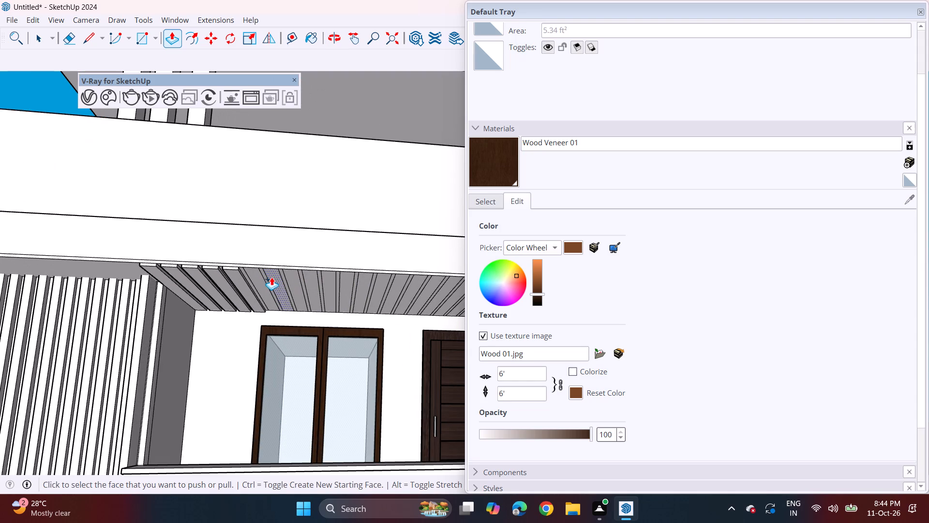
double_click(260, 285)
double_click(279, 282)
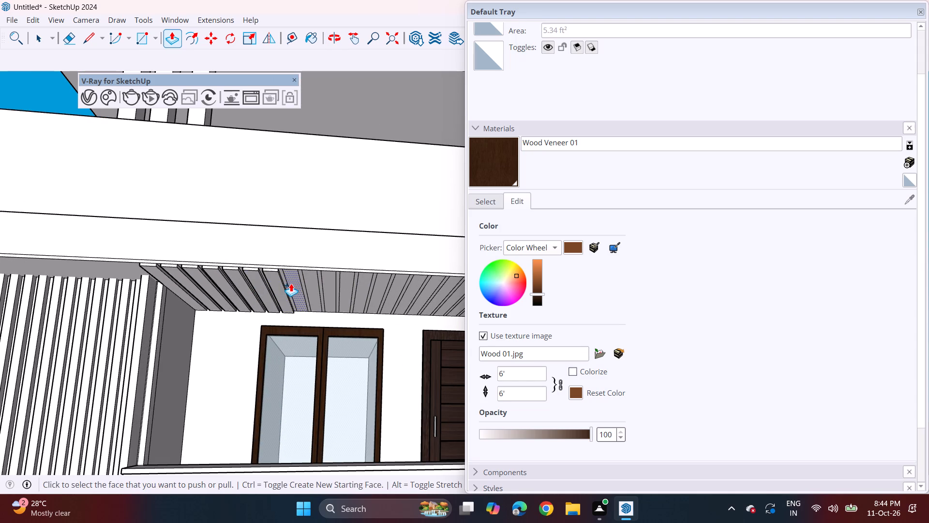
double_click(291, 283)
double_click(317, 277)
double_click(329, 282)
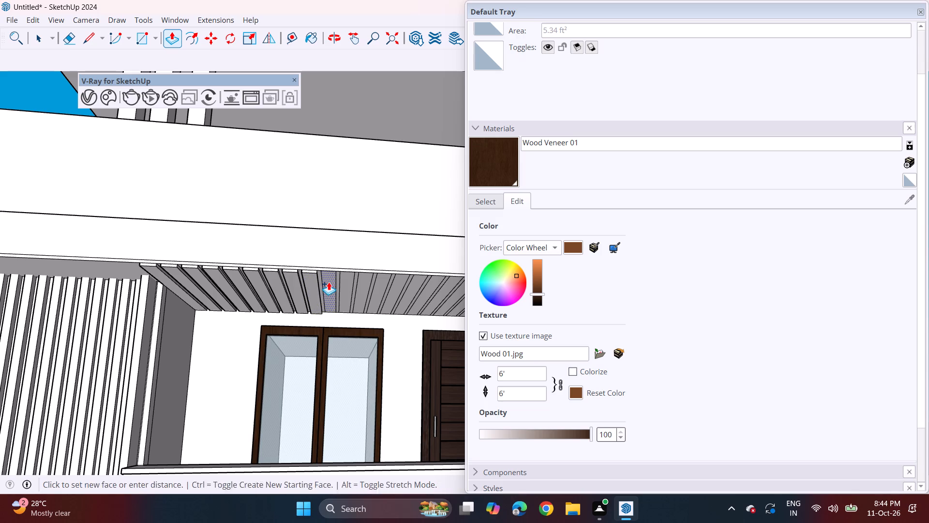
double_click(343, 285)
Pull down the next nine ceiling strips on the top right balcony, from the window to above the door, by the same distance.
middle_click_drag(366, 288, 317, 290, "shift")
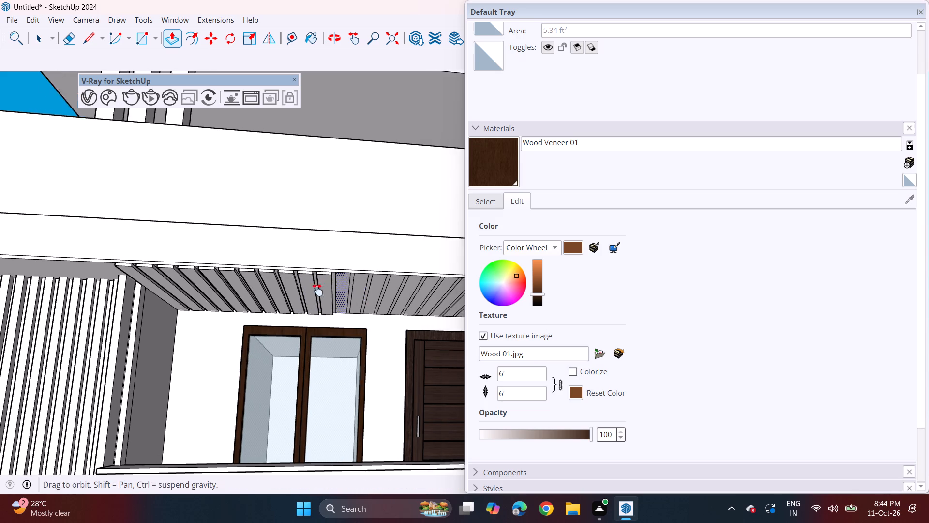
middle_click_drag(317, 290, 248, 294, "shift")
double_click(254, 295)
double_click(278, 290)
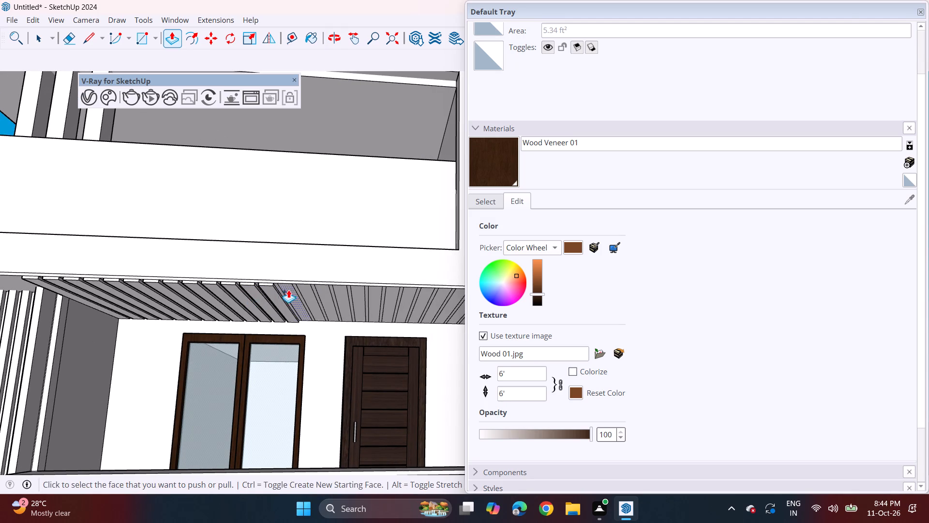
double_click(290, 290)
double_click(310, 289)
double_click(330, 292)
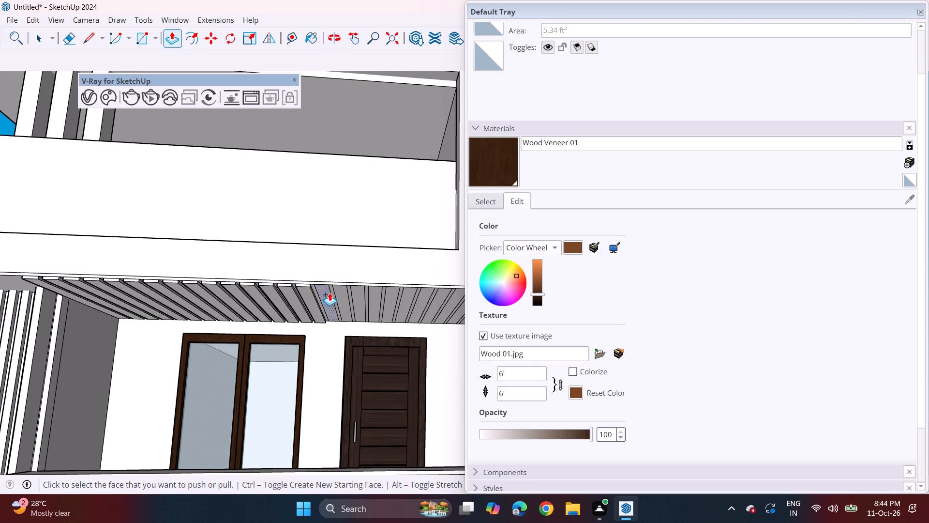
double_click(344, 297)
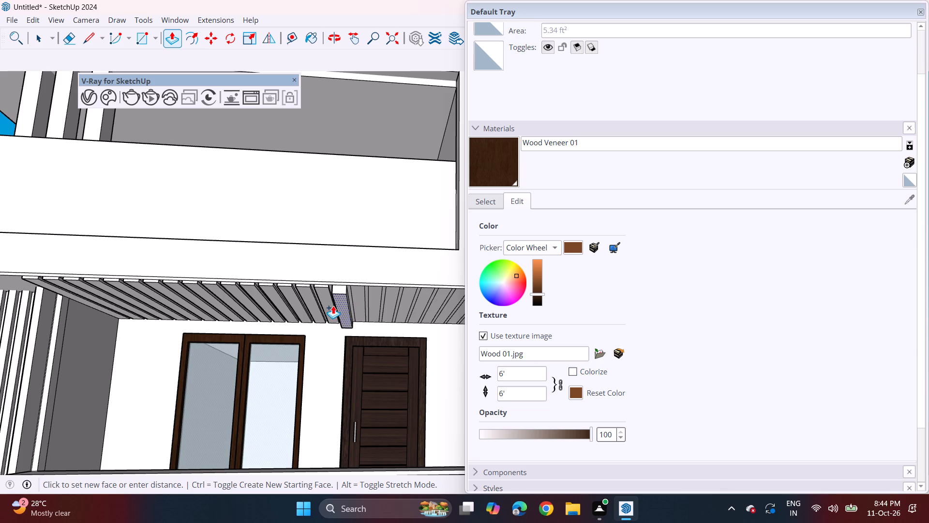
left_click(325, 297)
double_click(357, 297)
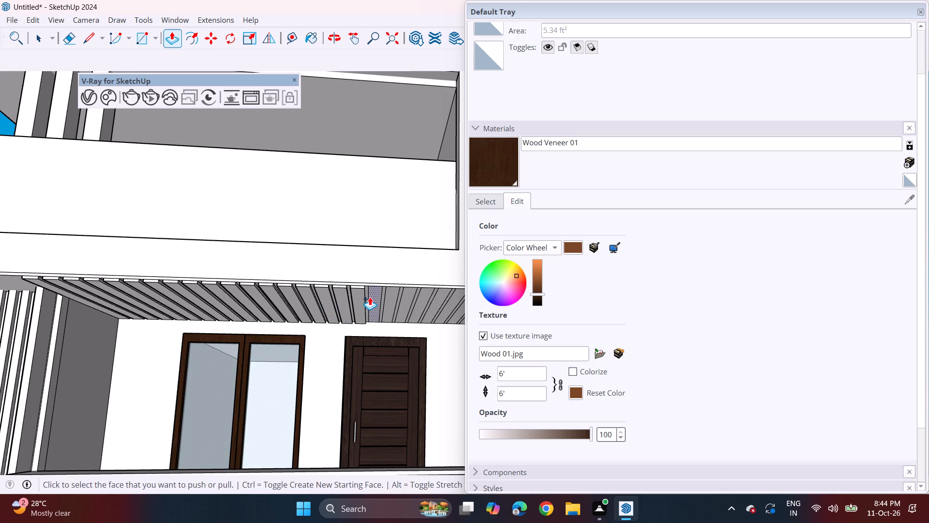
double_click(370, 297)
double_click(389, 300)
Pull down the last six ceiling strips at the outer end of the top right balcony by the same distance.
middle_click_drag(390, 302, 286, 298, "shift")
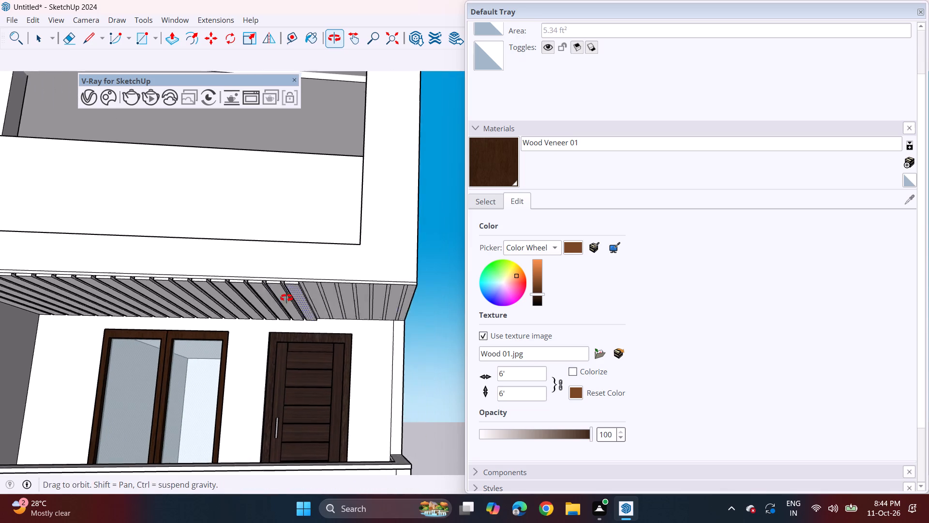
middle_click_drag(286, 298, 283, 298, "shift")
double_click(309, 295)
double_click(332, 295)
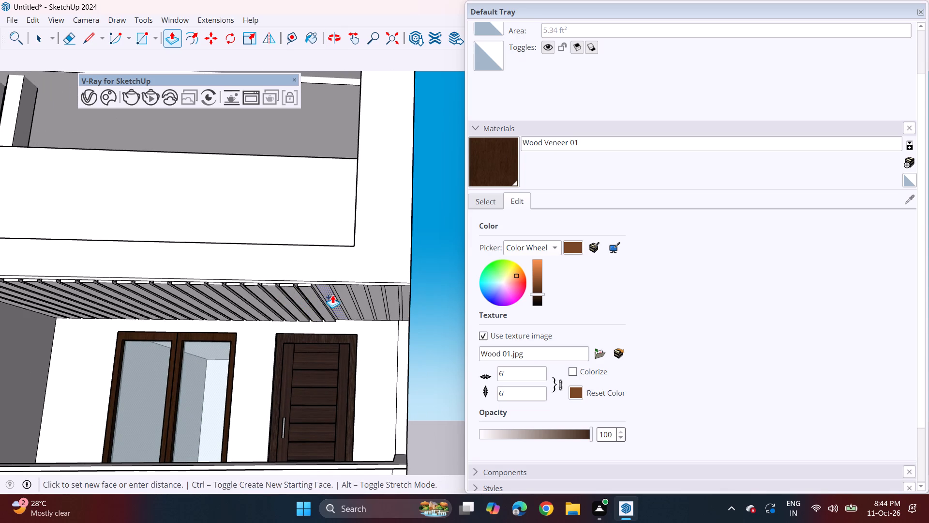
double_click(345, 293)
left_click(361, 298)
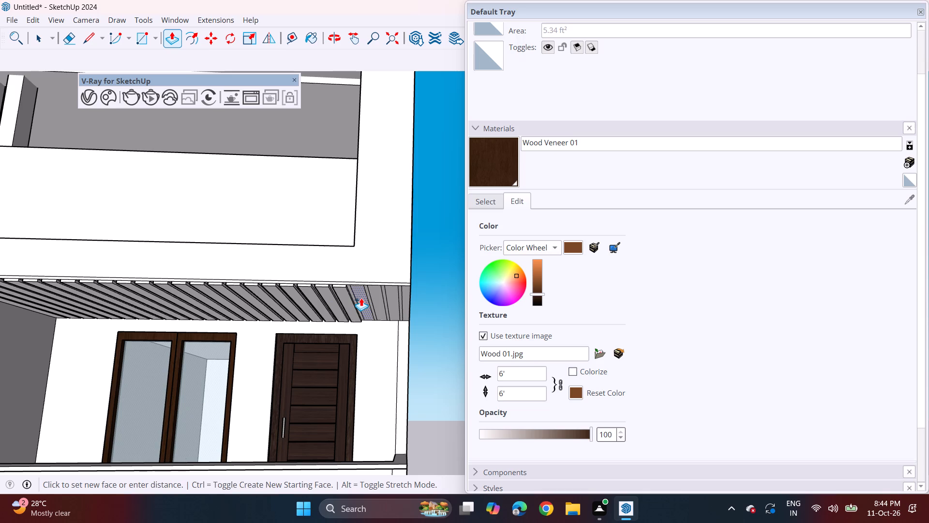
left_click(361, 298)
double_click(379, 300)
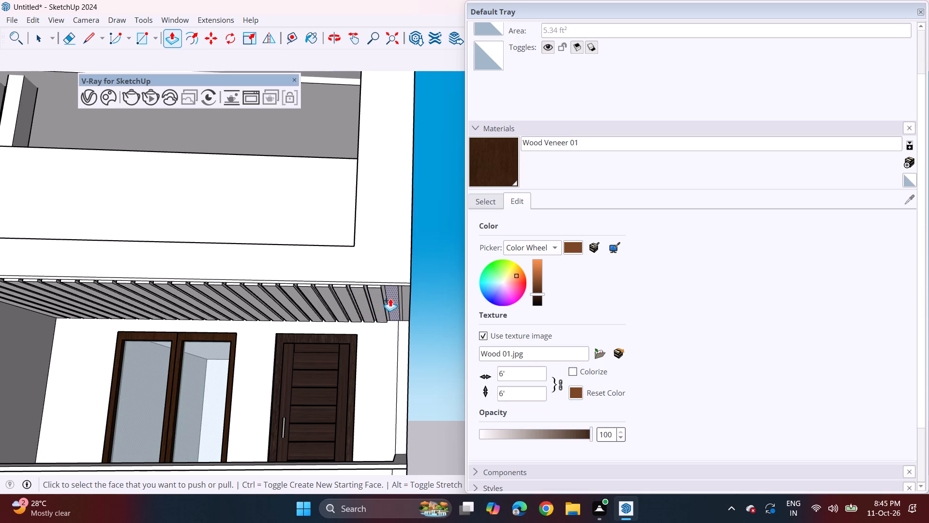
double_click(390, 298)
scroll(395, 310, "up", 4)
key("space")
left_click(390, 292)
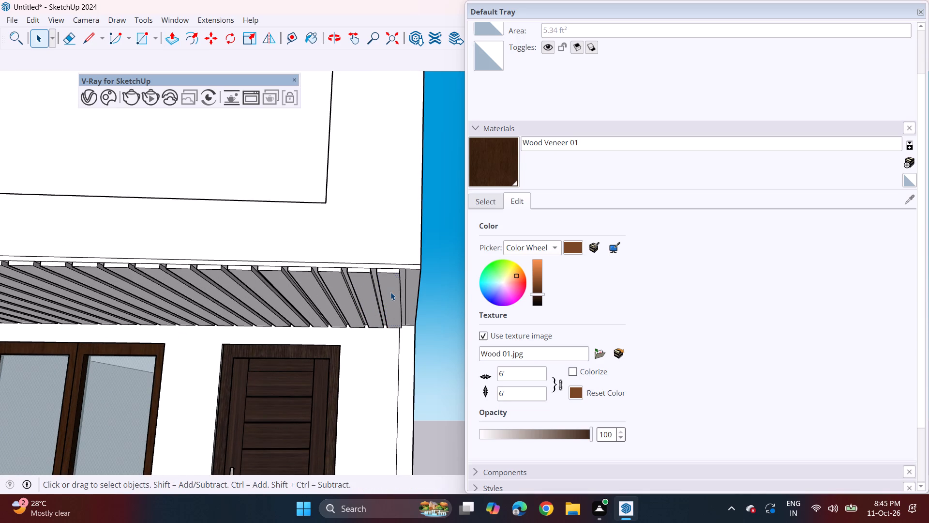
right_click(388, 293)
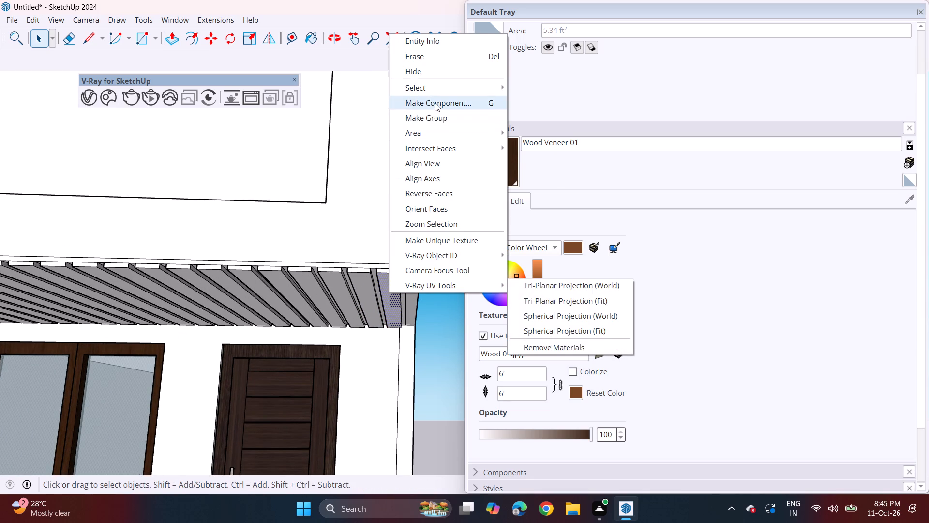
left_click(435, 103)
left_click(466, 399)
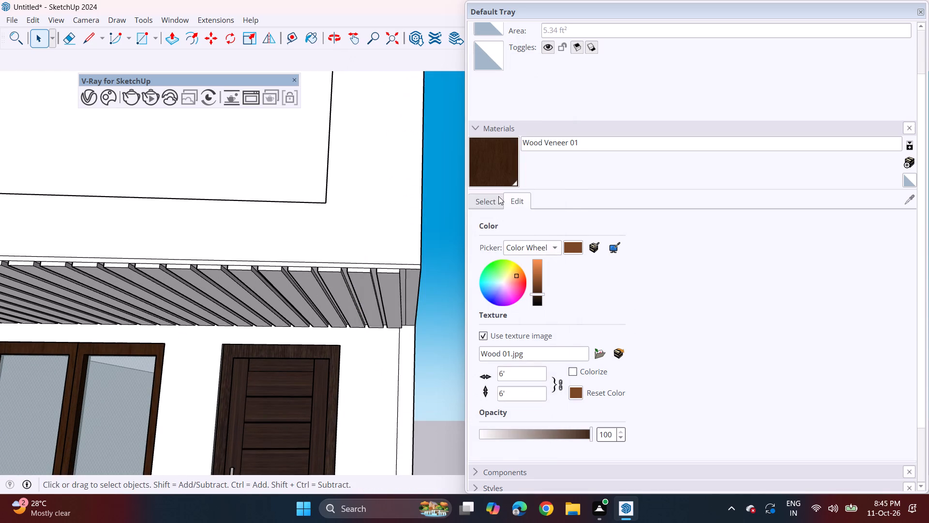
Paint the two outermost ceiling strips of the top right balcony with Wood Veneer 01.
left_click(506, 157)
left_click(389, 304)
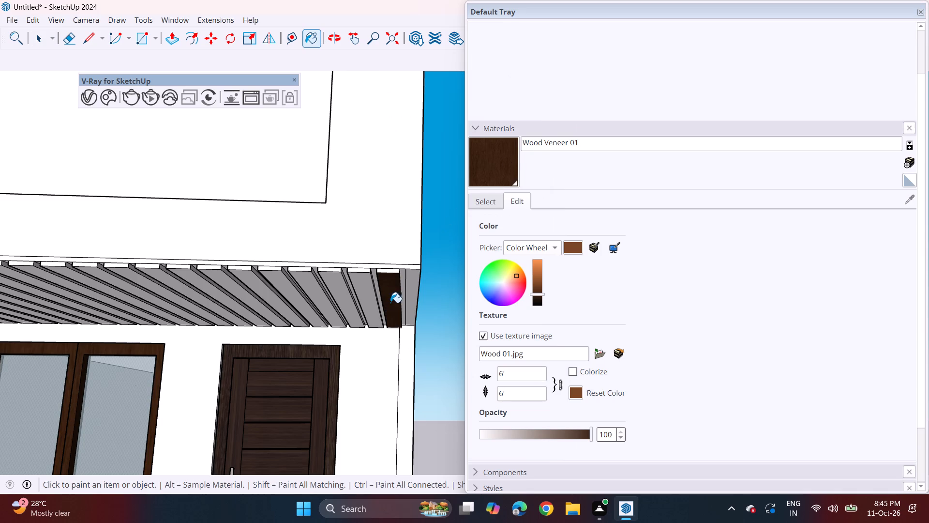
left_click(369, 303)
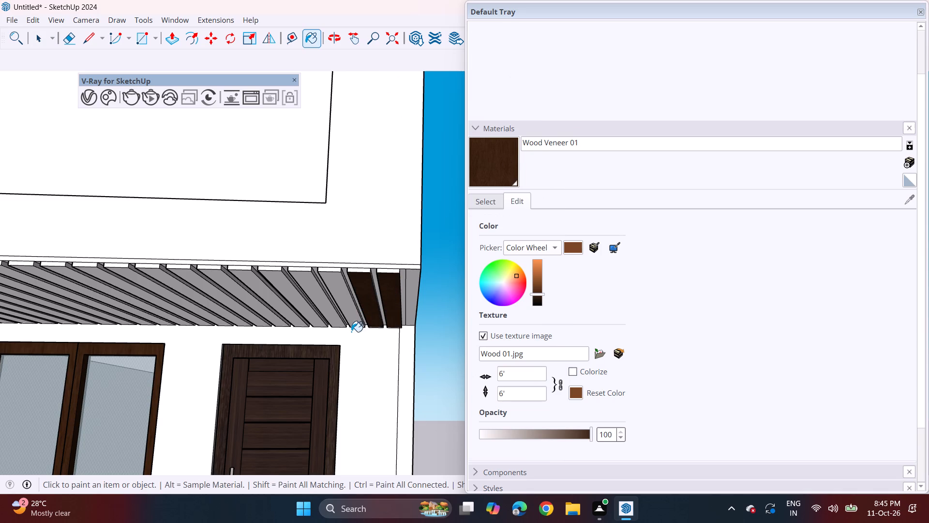
Pull down the first five ceiling strips beside the inner wall of the balcony below by the same distance.
middle_click_drag(351, 332, 399, 234, "shift")
scroll(386, 245, "down", 7)
middle_click_drag(316, 300, 364, 292, "shift")
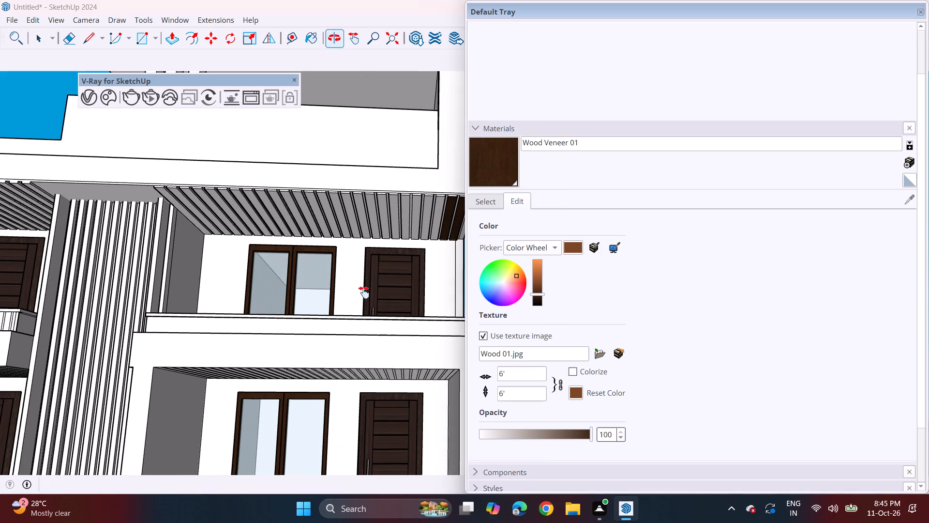
middle_click(364, 292, "shift")
scroll(363, 297, "down", 3)
middle_click_drag(354, 322, 369, 256, "shift")
middle_click_drag(350, 262, 353, 271)
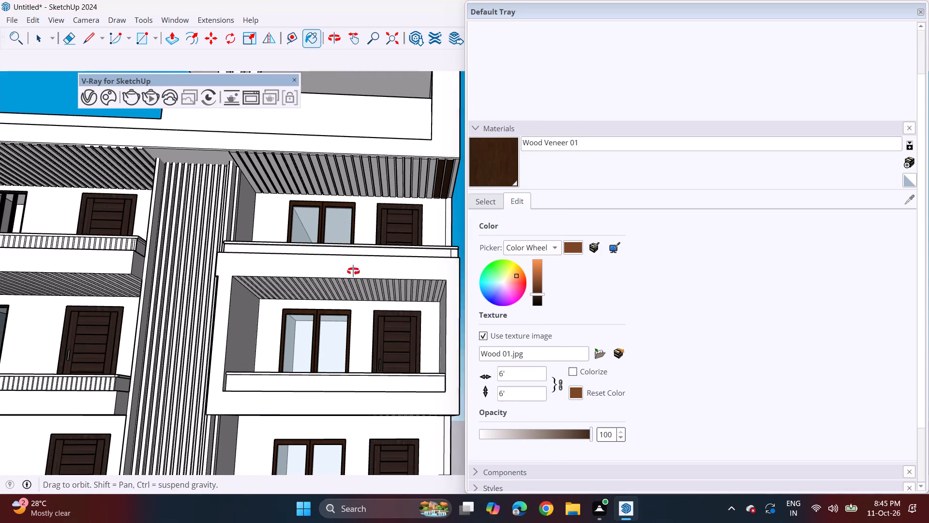
middle_click_drag(353, 271, 356, 278)
scroll(398, 313, "up", 3)
key("p")
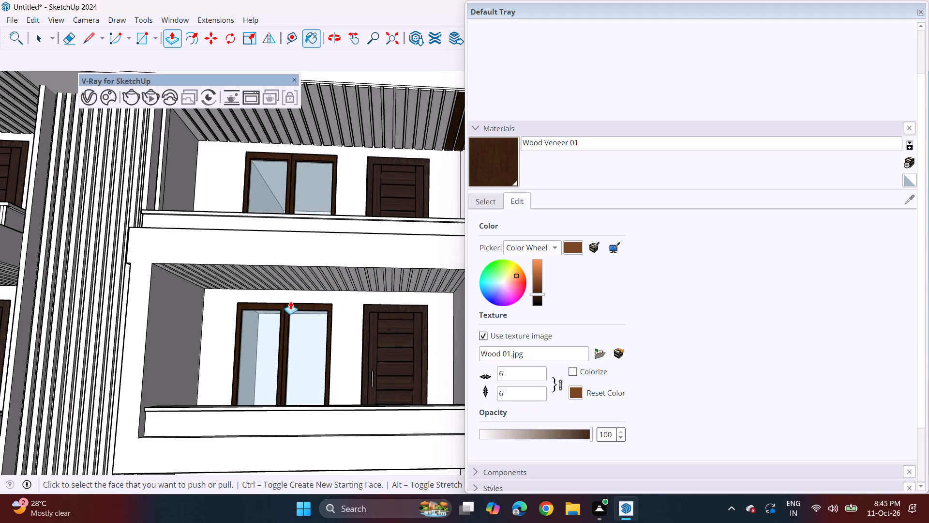
scroll(176, 301, "up", 7)
left_click(175, 255)
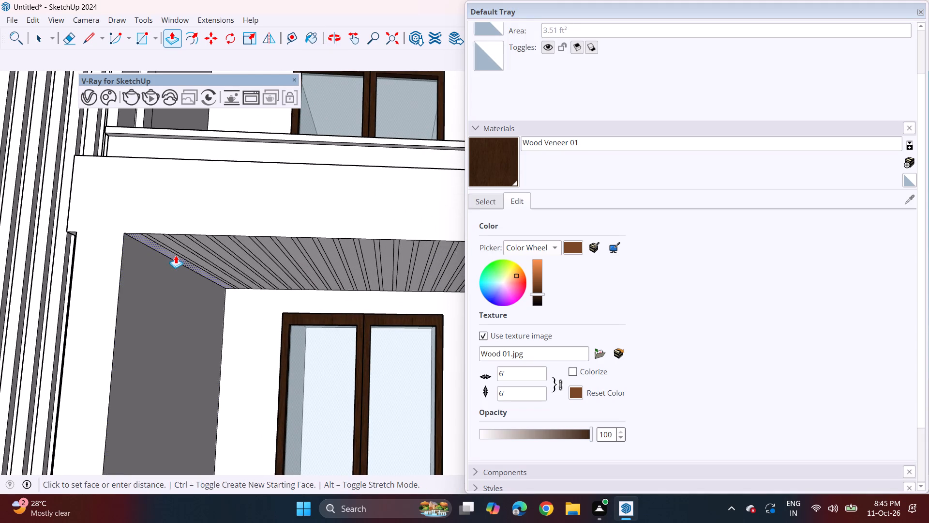
left_click(175, 258)
left_click(179, 249)
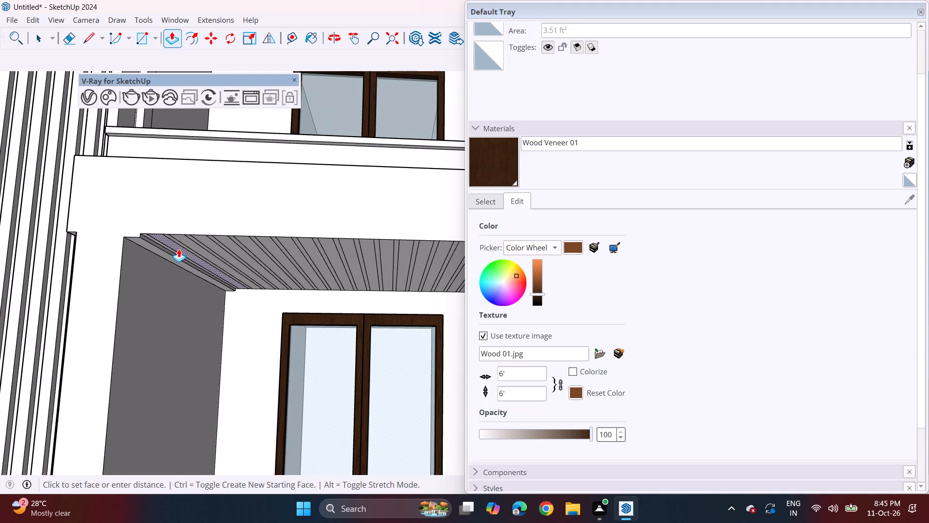
left_click(179, 249)
middle_click_drag(180, 249, 257, 221)
double_click(237, 215)
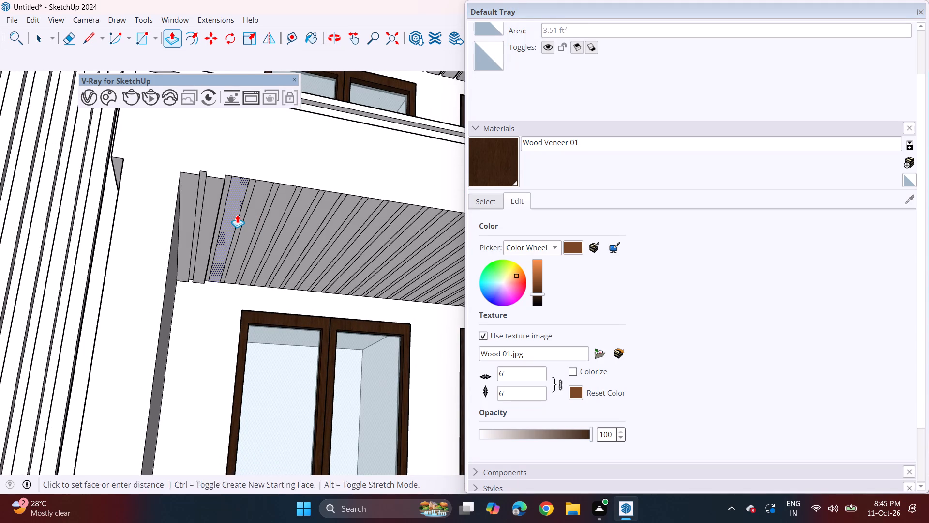
double_click(248, 211)
double_click(281, 215)
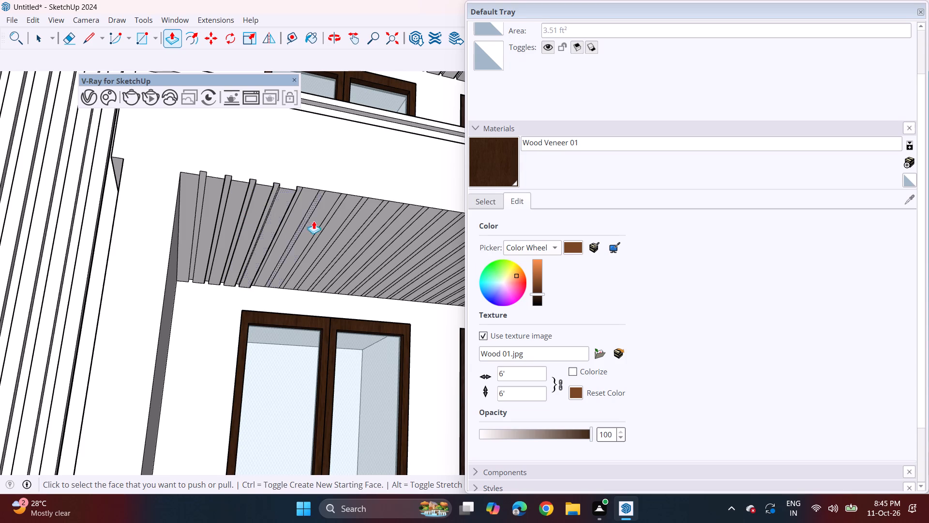
Pull down the next nine ceiling strips above the window on this lower right balcony by the same distance.
double_click(296, 214)
double_click(319, 216)
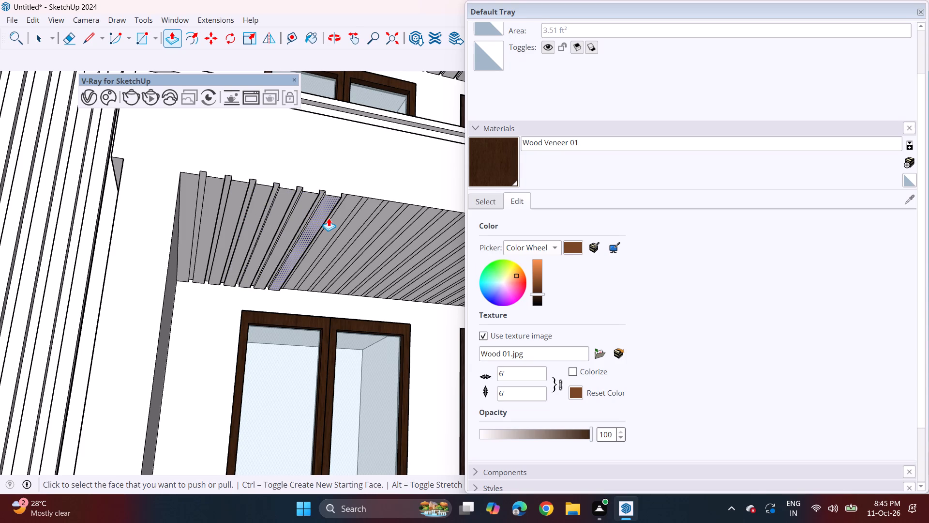
double_click(335, 223)
double_click(353, 224)
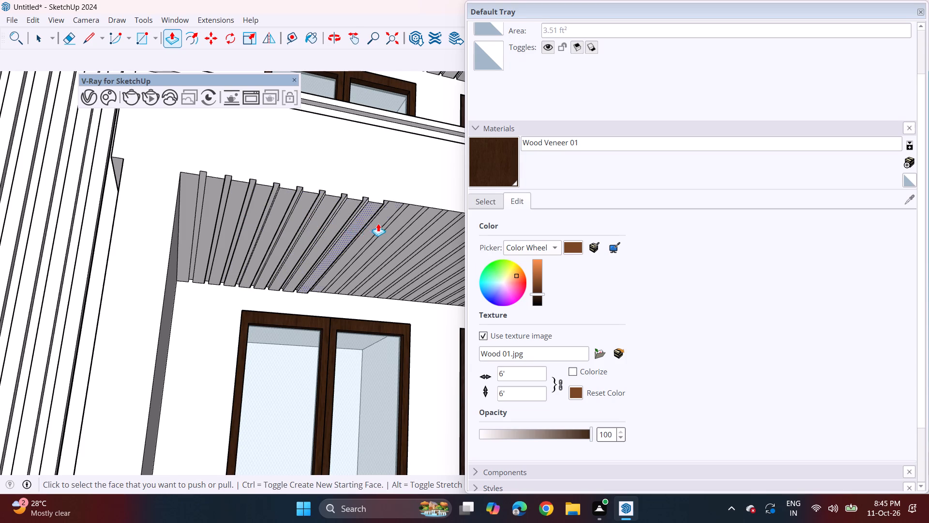
middle_click_drag(379, 223, 290, 228)
double_click(289, 227)
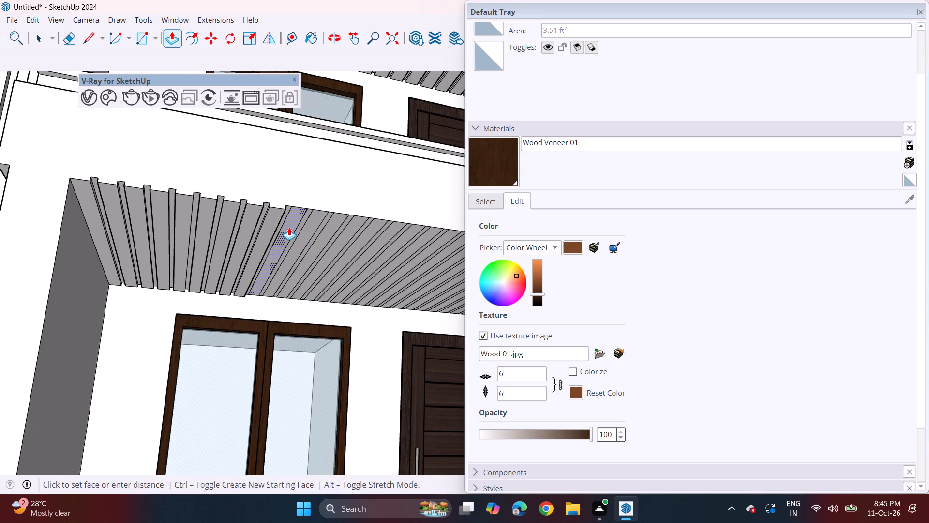
double_click(312, 231)
double_click(334, 231)
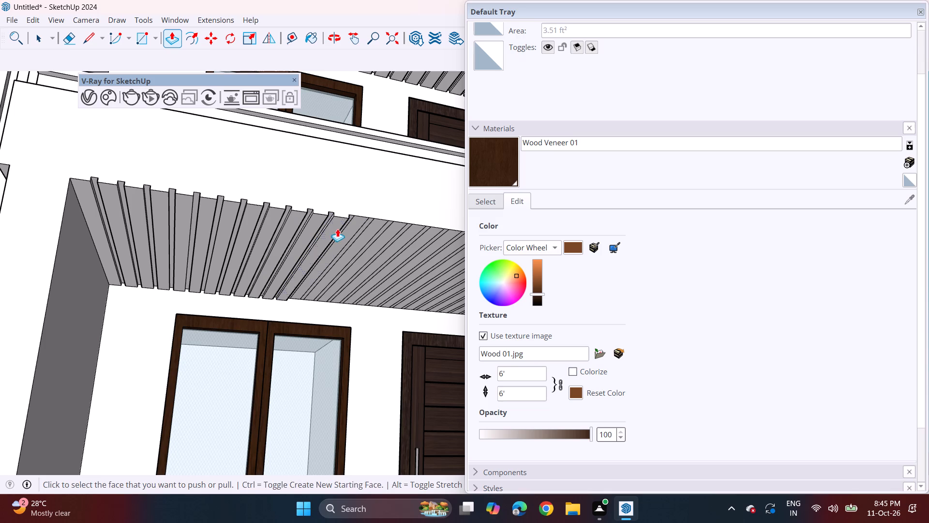
double_click(347, 231)
double_click(363, 236)
Pull down the next seven ceiling strips between the window and door on this balcony by the same distance.
middle_click_drag(371, 240, 288, 241, "shift")
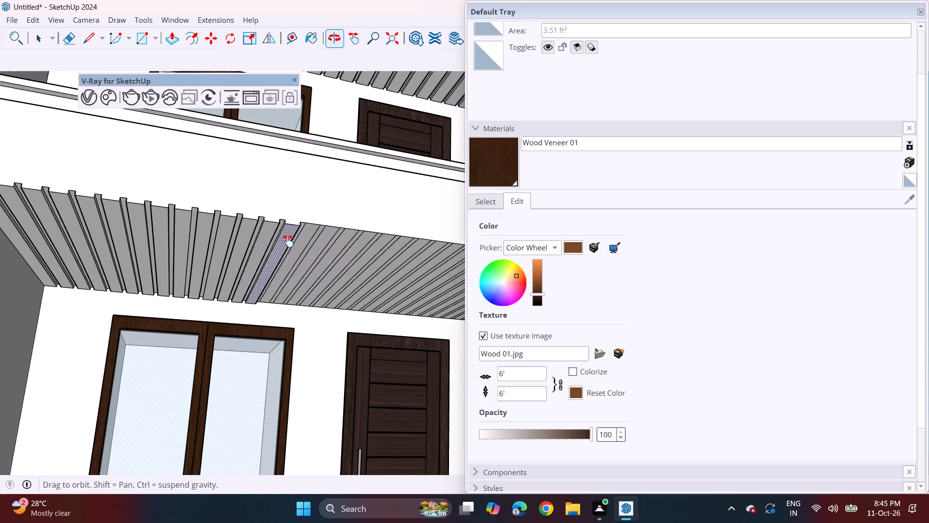
middle_click_drag(288, 241, 287, 241, "shift")
left_click(303, 240)
left_click(303, 240)
double_click(316, 243)
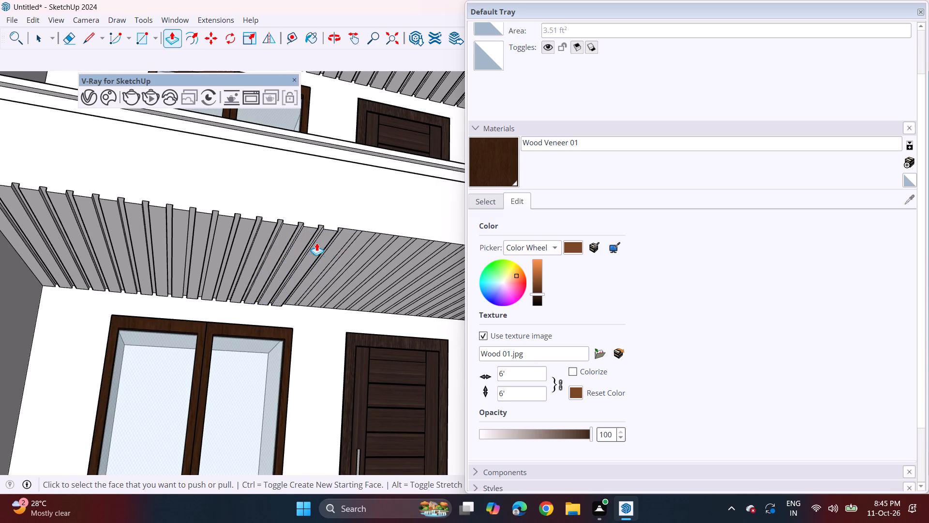
left_click(330, 245)
key("Escape")
double_click(335, 247)
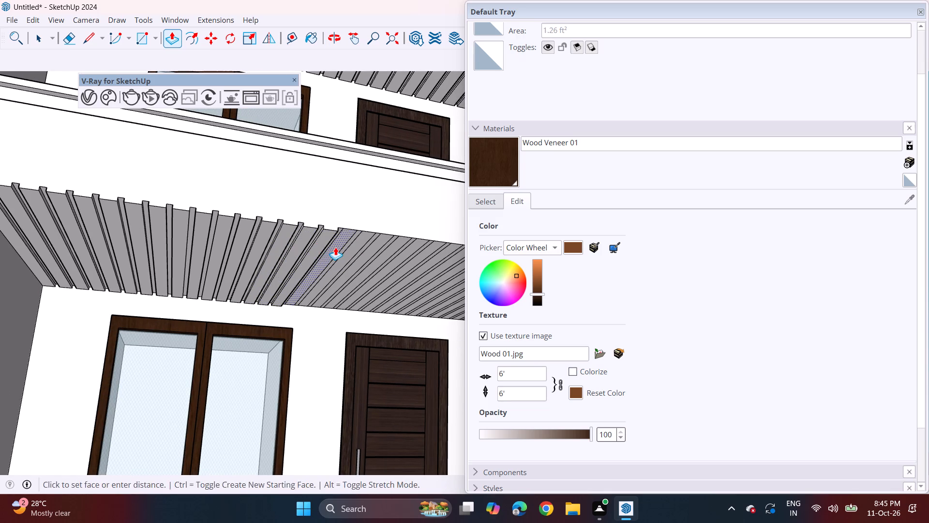
double_click(355, 249)
double_click(366, 250)
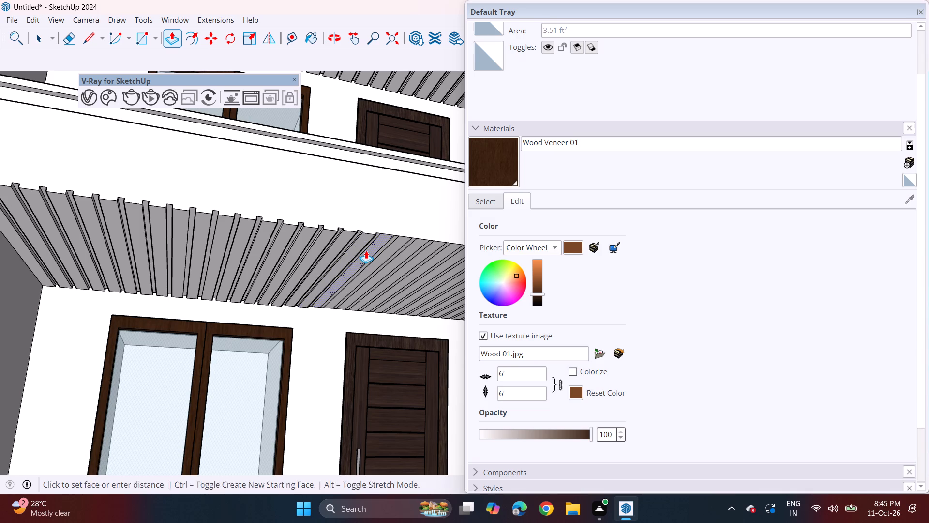
double_click(390, 256)
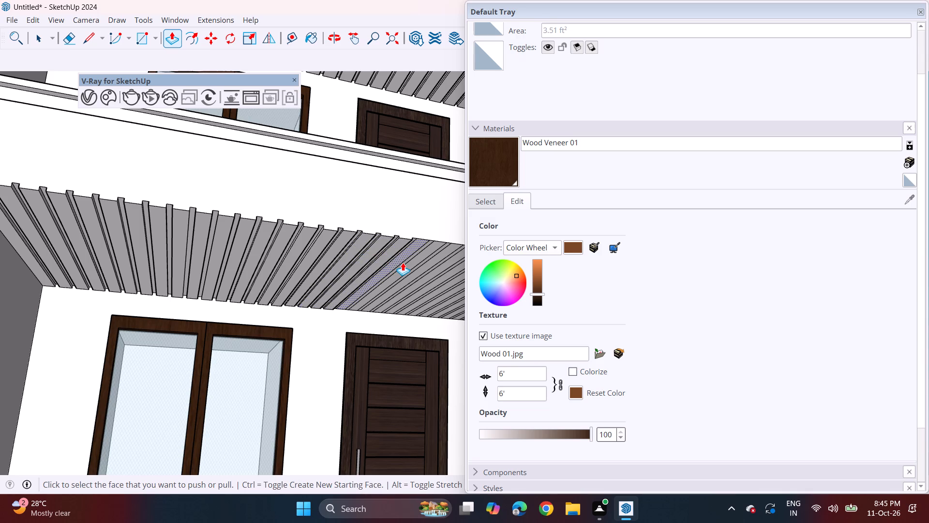
double_click(403, 262)
Pull down the next ceiling strips above the door on this lower right balcony by the same distance.
middle_click_drag(405, 273, 264, 283)
scroll(385, 276, "up", 1, "shift")
scroll(261, 281, "up", 3)
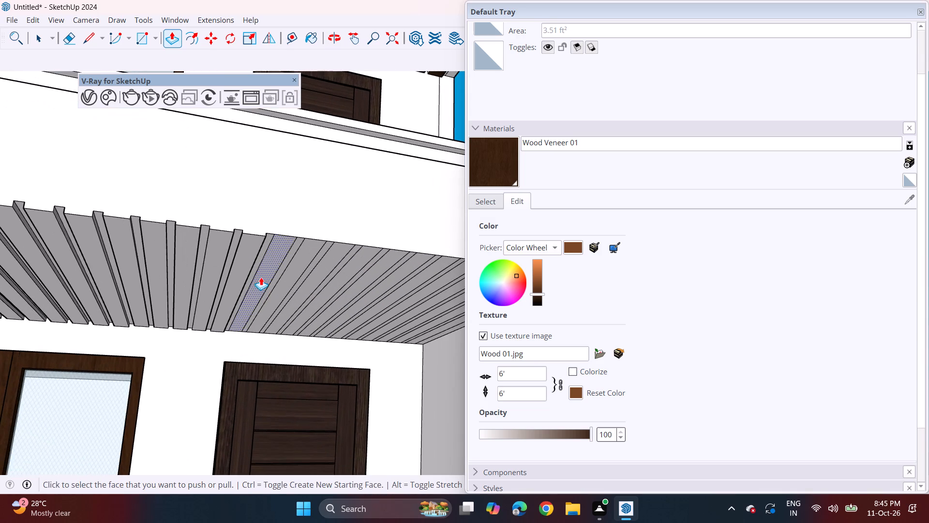
double_click(261, 277)
double_click(294, 275)
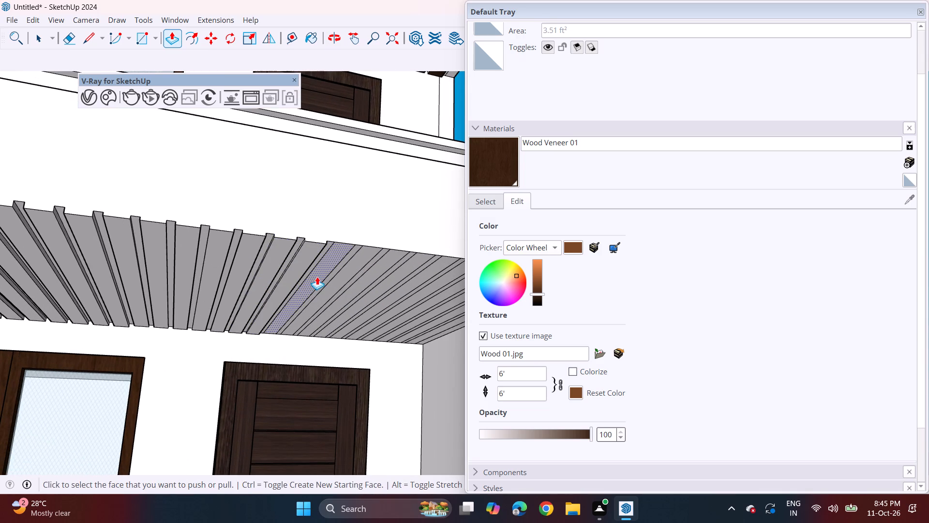
double_click(317, 277)
double_click(337, 278)
left_click(369, 283, "shift")
Pull down the remaining ceiling strips between the door and the outer side wall of this balcony by the same distance.
middle_click_drag(349, 283, 282, 290, "shift")
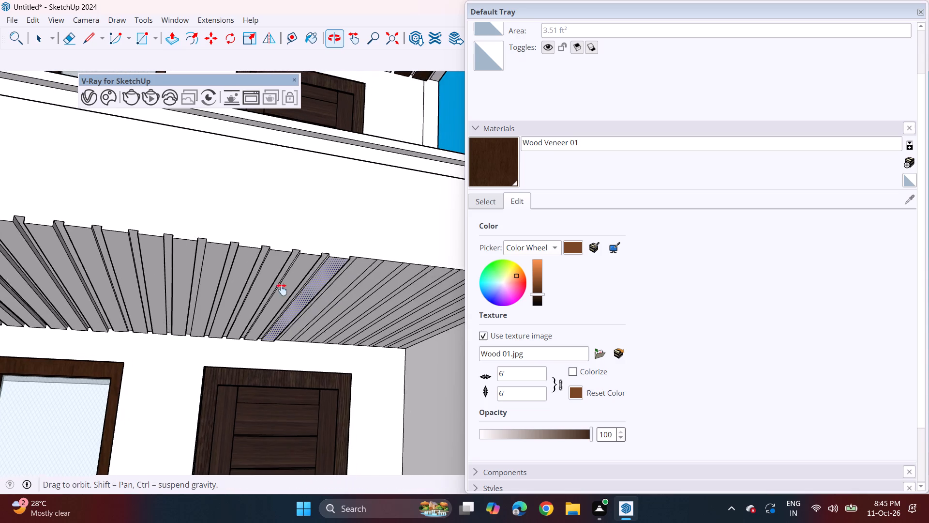
middle_click_drag(282, 290, 233, 291, "shift")
double_click(257, 283)
double_click(269, 282)
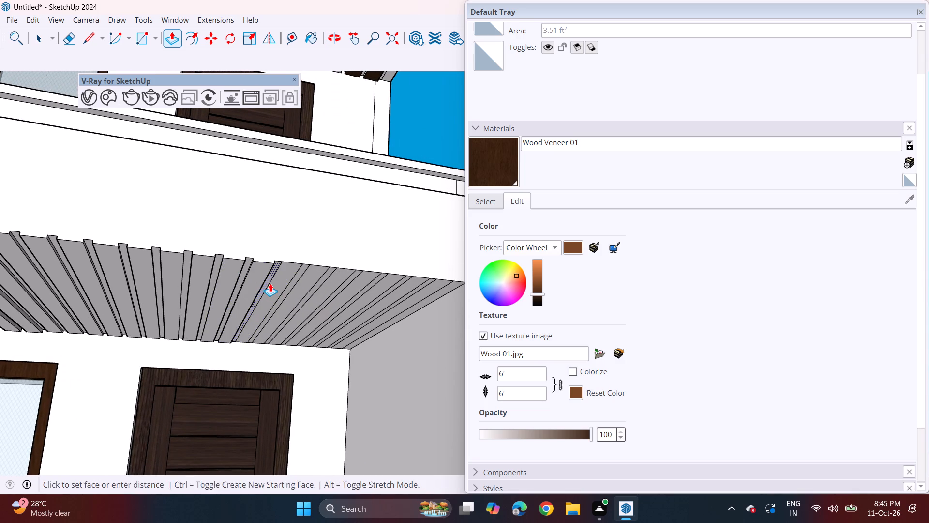
key("ctrl+z")
double_click(280, 284)
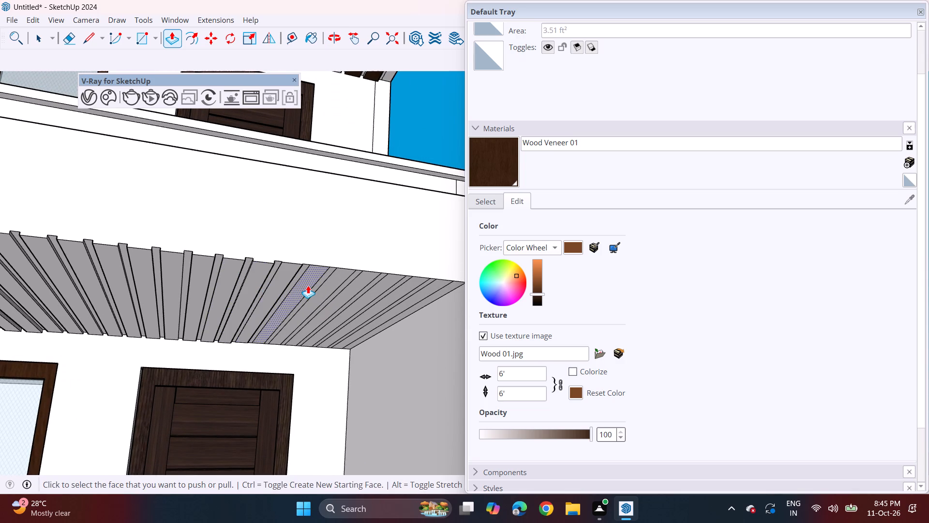
left_click(280, 282)
left_click(261, 284)
double_click(308, 290)
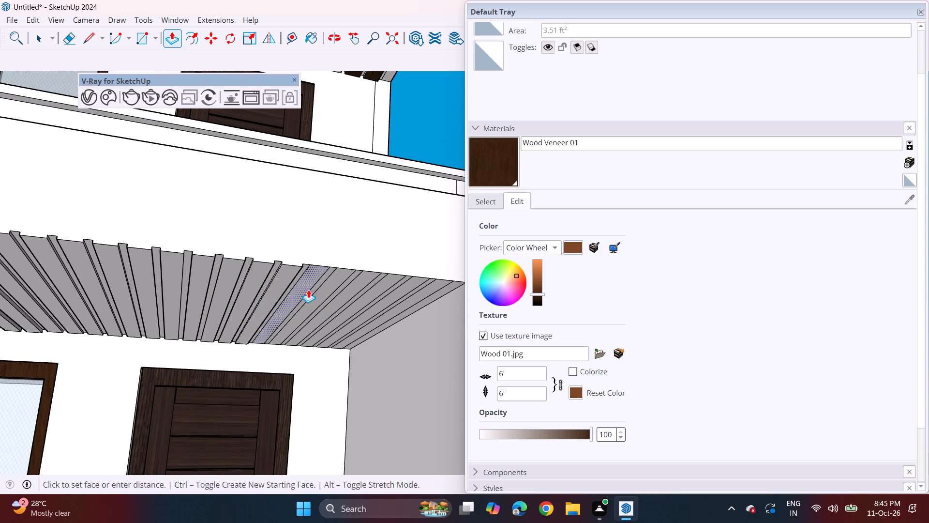
double_click(320, 288)
double_click(344, 296)
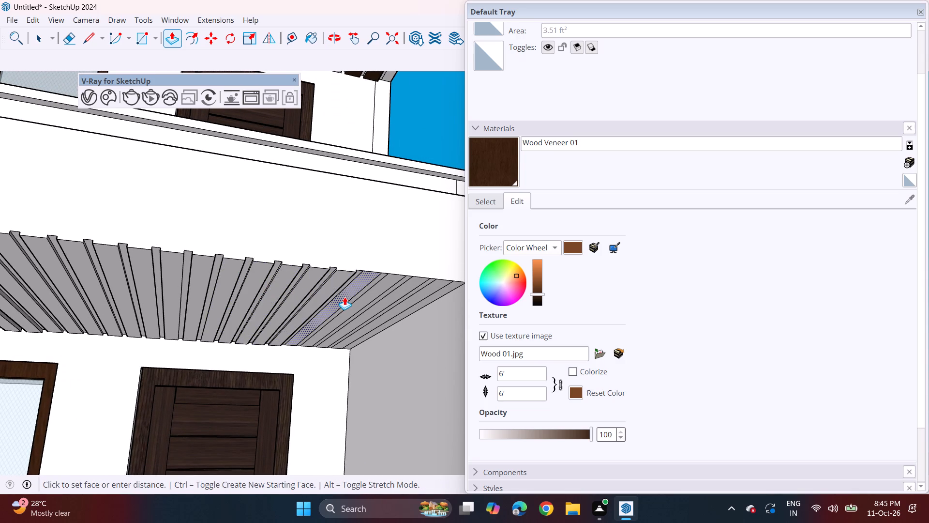
left_click(318, 300)
double_click(358, 303)
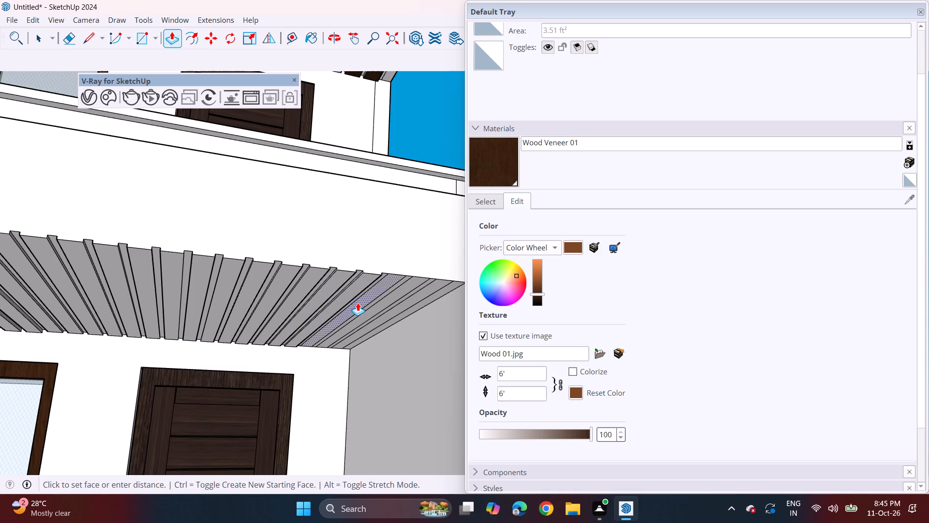
double_click(390, 303)
double_click(400, 310)
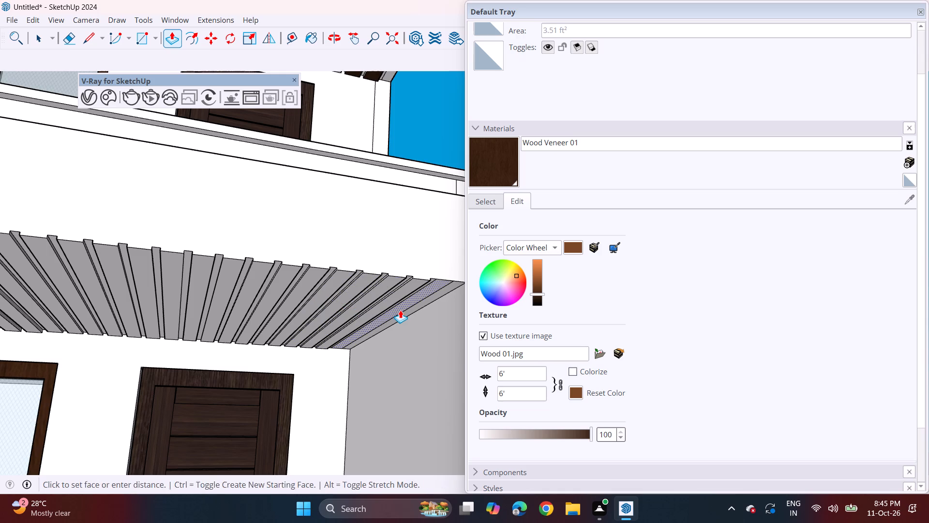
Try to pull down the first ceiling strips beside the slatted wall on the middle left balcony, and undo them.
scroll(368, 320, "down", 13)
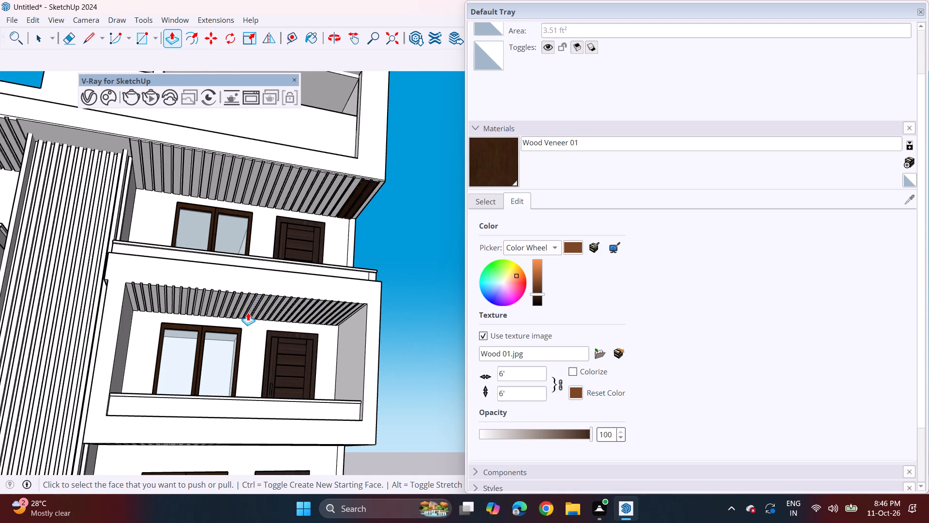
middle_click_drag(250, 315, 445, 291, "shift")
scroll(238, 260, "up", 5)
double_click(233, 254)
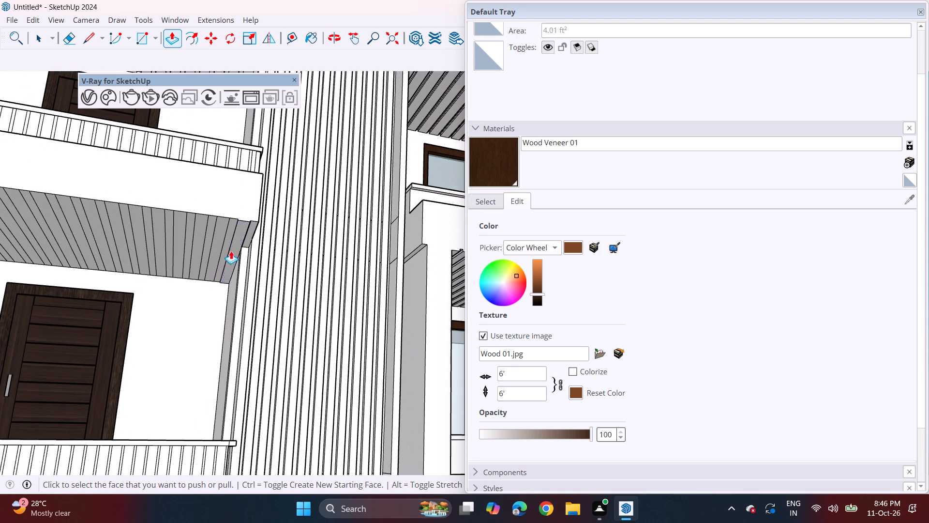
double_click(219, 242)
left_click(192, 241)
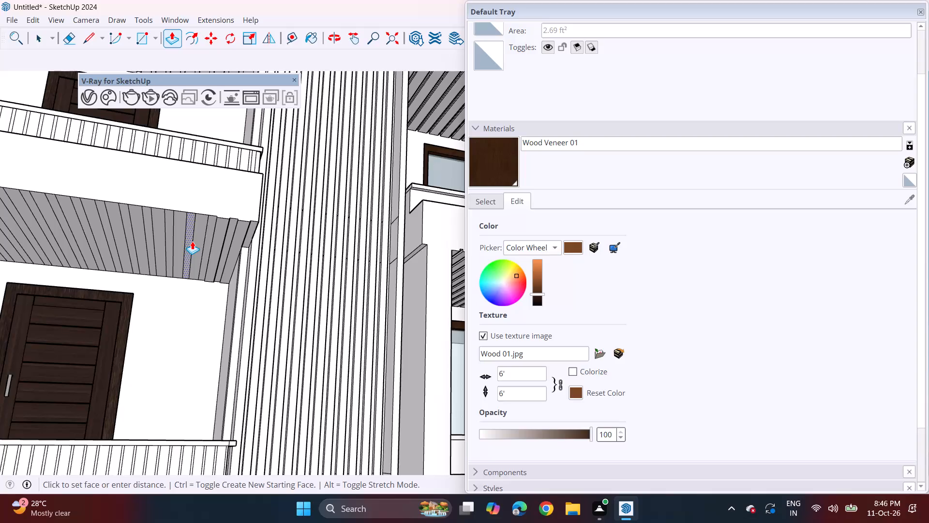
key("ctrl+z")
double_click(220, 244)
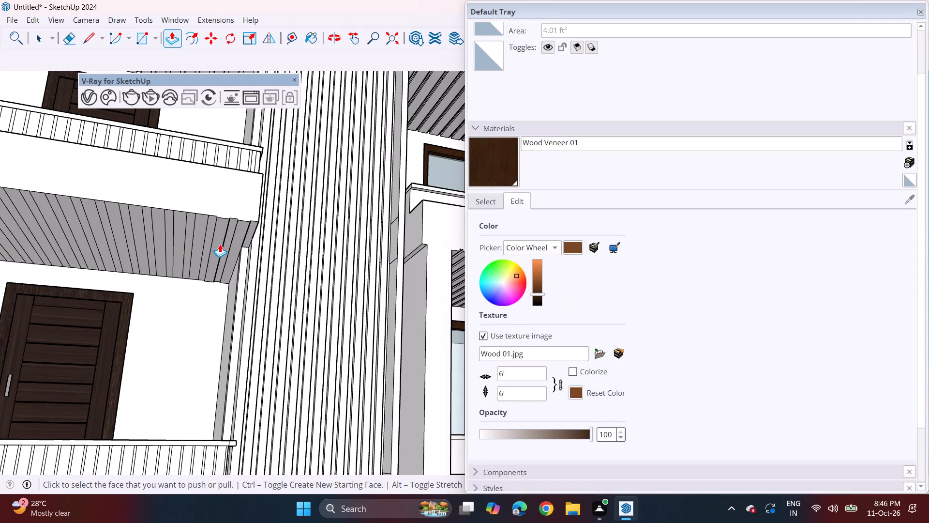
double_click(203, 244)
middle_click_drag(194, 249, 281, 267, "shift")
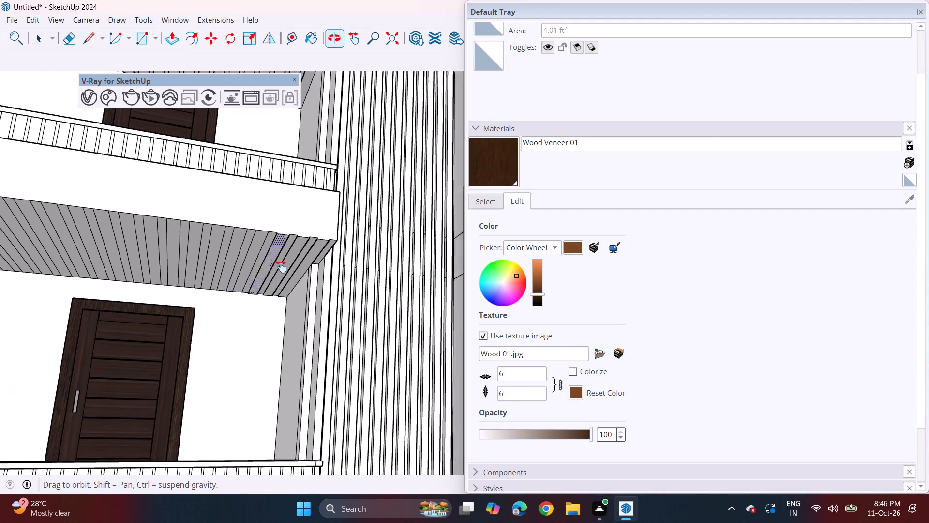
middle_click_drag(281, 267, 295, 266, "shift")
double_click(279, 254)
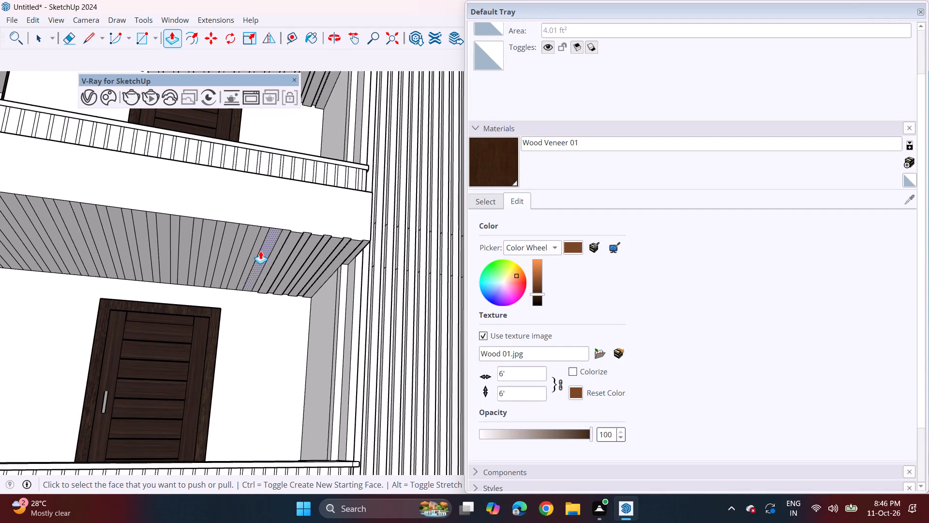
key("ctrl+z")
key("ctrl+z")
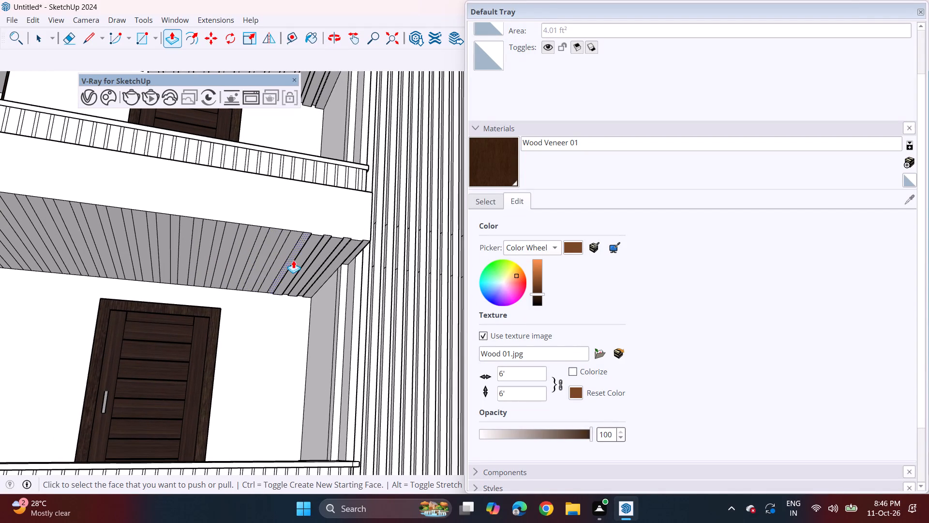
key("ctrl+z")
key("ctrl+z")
Pull down the first ten ceiling strips beside the slatted wall on the middle left balcony by one common distance.
left_click(336, 262)
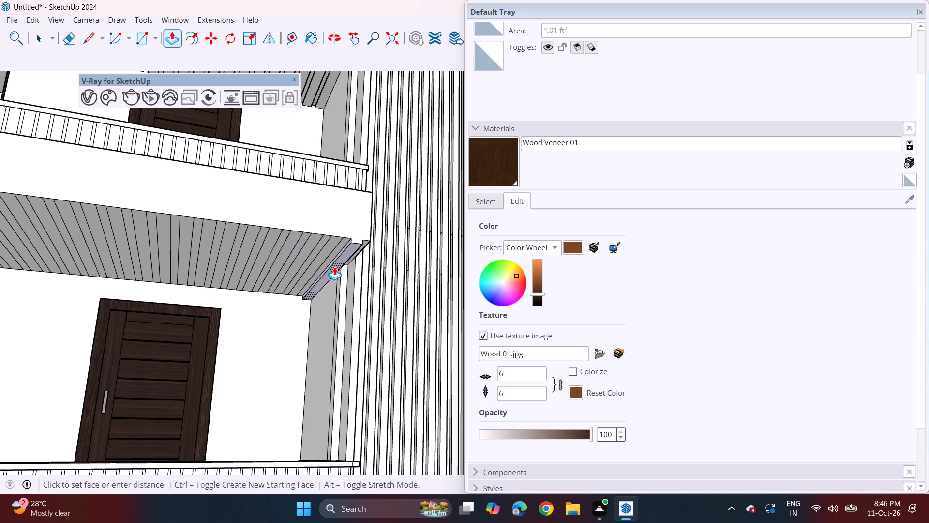
left_click(331, 266)
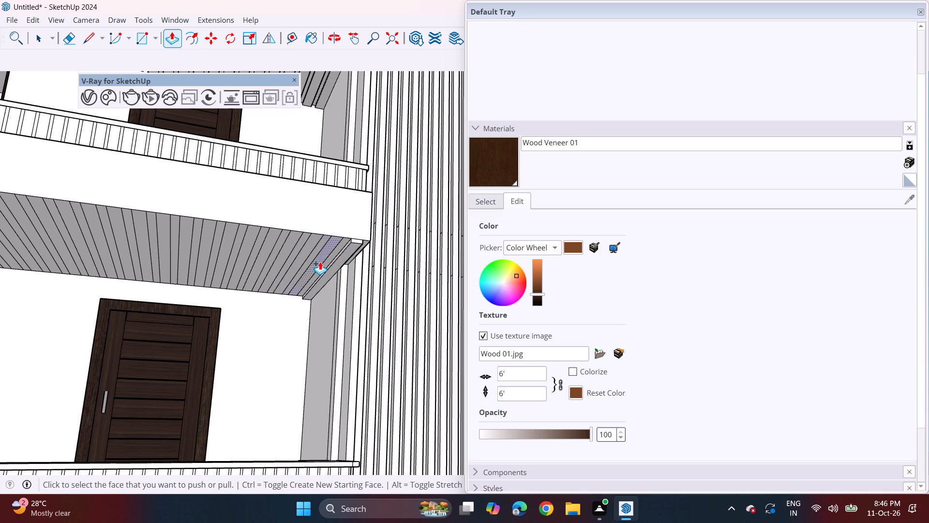
double_click(320, 261)
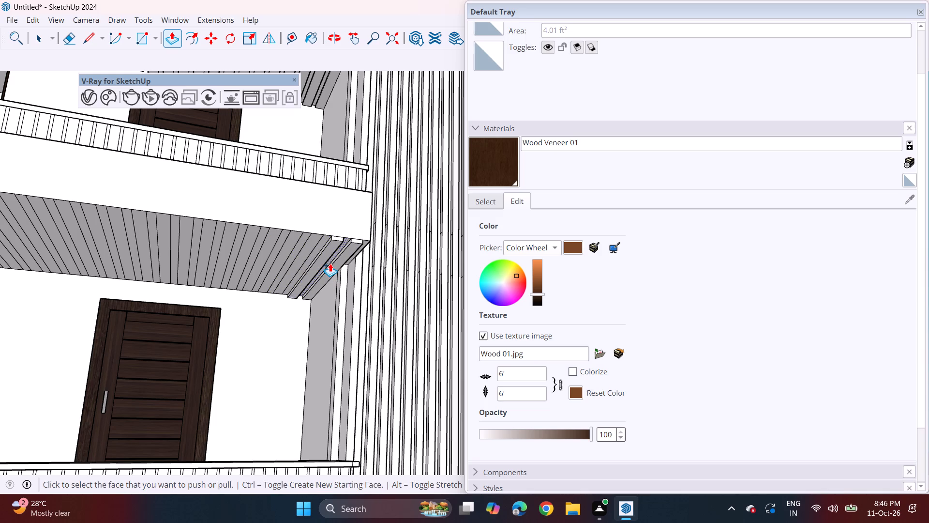
double_click(307, 254)
double_click(290, 253)
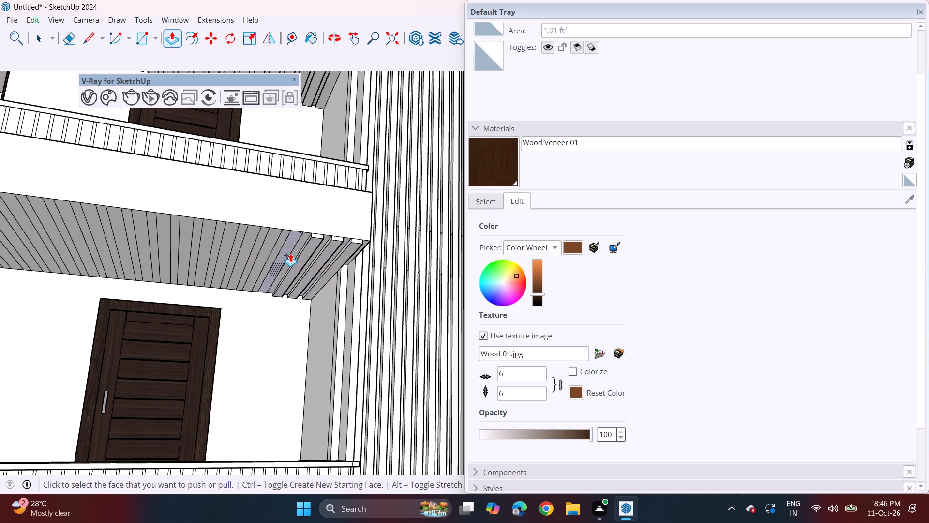
double_click(271, 250)
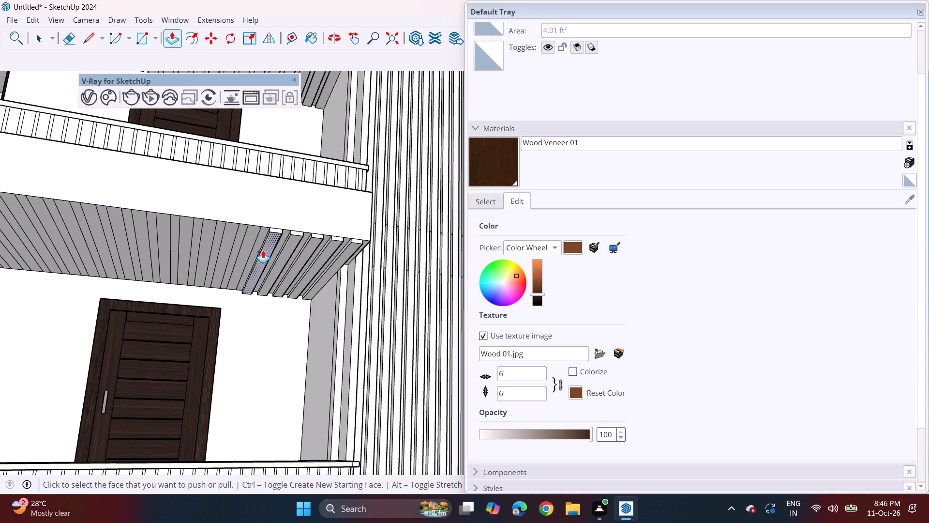
double_click(248, 251)
double_click(226, 254)
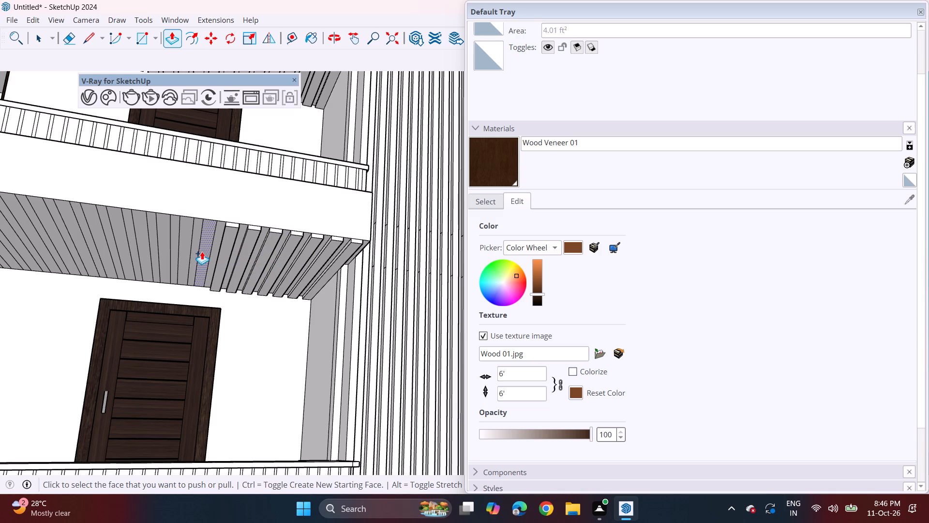
double_click(202, 251)
double_click(186, 257)
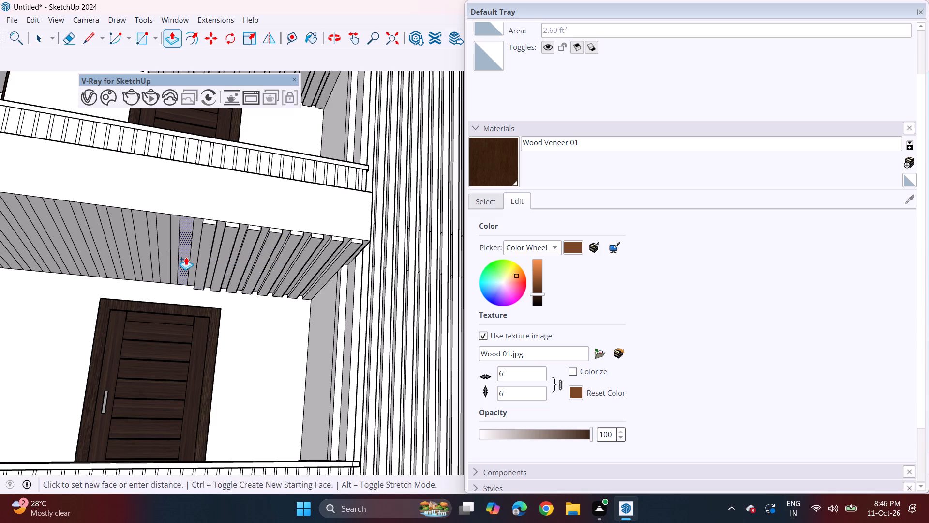
double_click(168, 255)
Pull down the next ten ceiling strips from above the door to the vertical slats by the same distance.
middle_click_drag(187, 253, 354, 266, "shift")
double_click(327, 245)
double_click(301, 238)
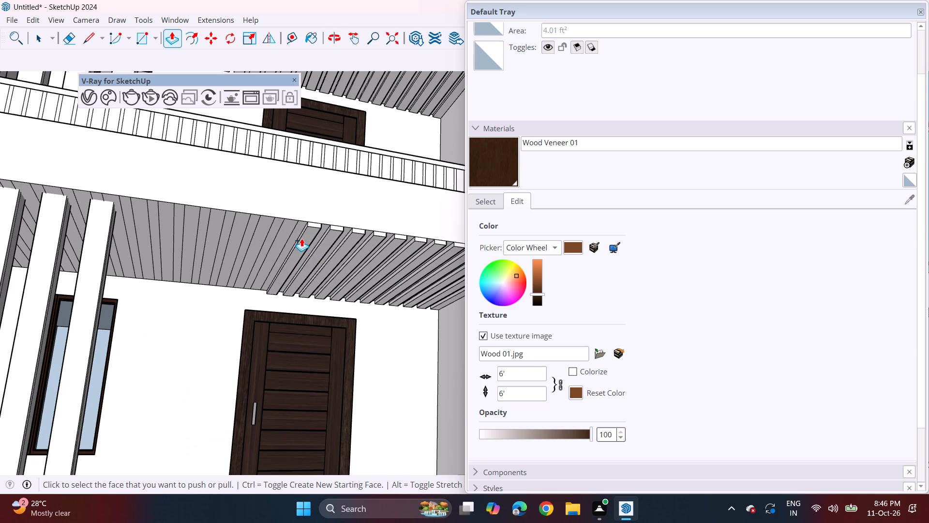
double_click(280, 237)
double_click(259, 239)
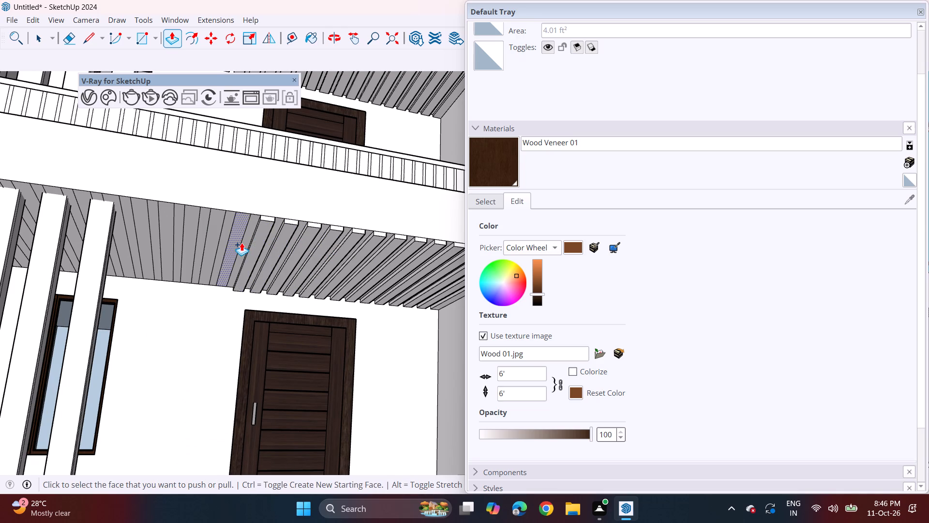
double_click(241, 243)
double_click(219, 241)
middle_click_drag(219, 244, 268, 252, "shift")
double_click(244, 241)
double_click(221, 230)
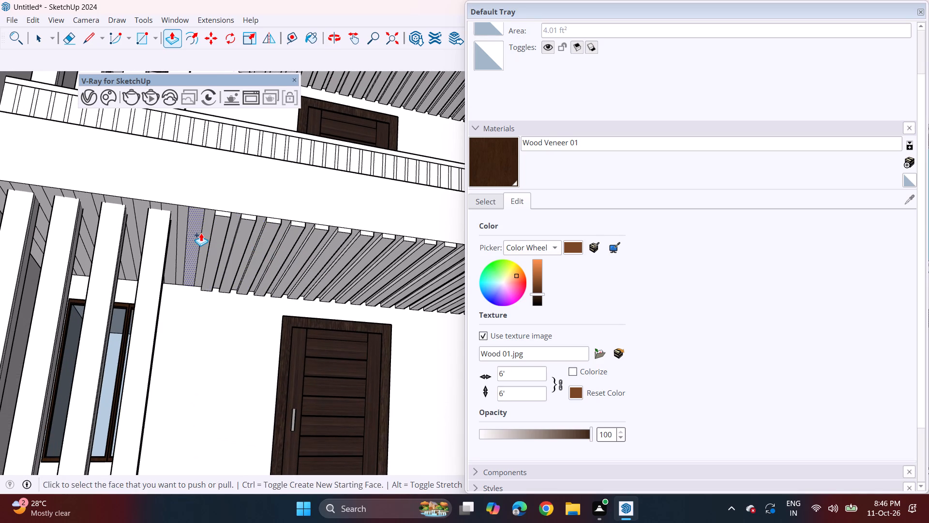
double_click(198, 233)
double_click(174, 219)
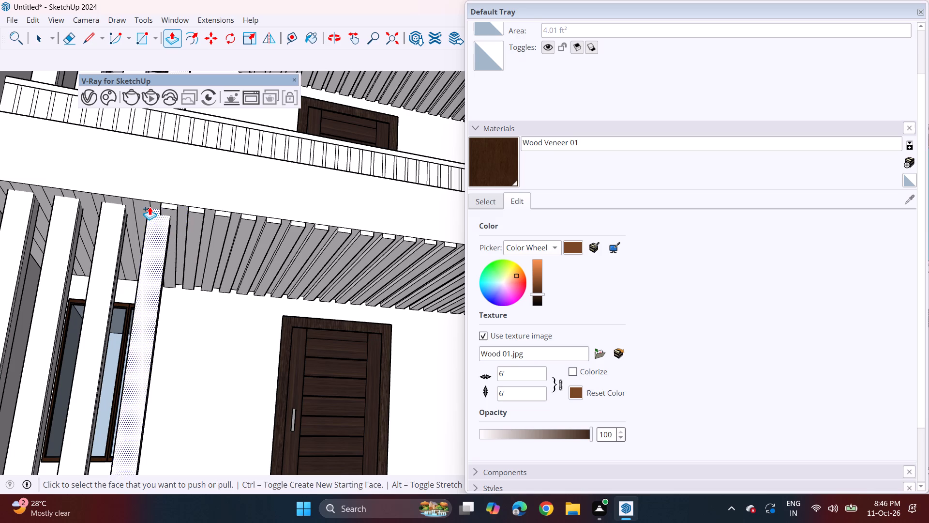
Pull down the next three ceiling strips behind the vertical slats, level with the strips already lowered.
double_click(146, 205)
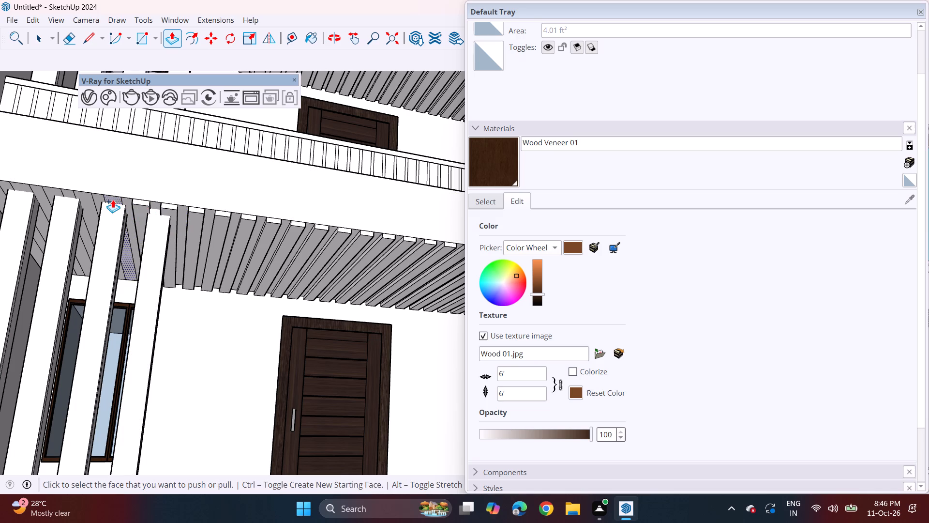
double_click(113, 200)
double_click(84, 206)
middle_click_drag(96, 207, 112, 216)
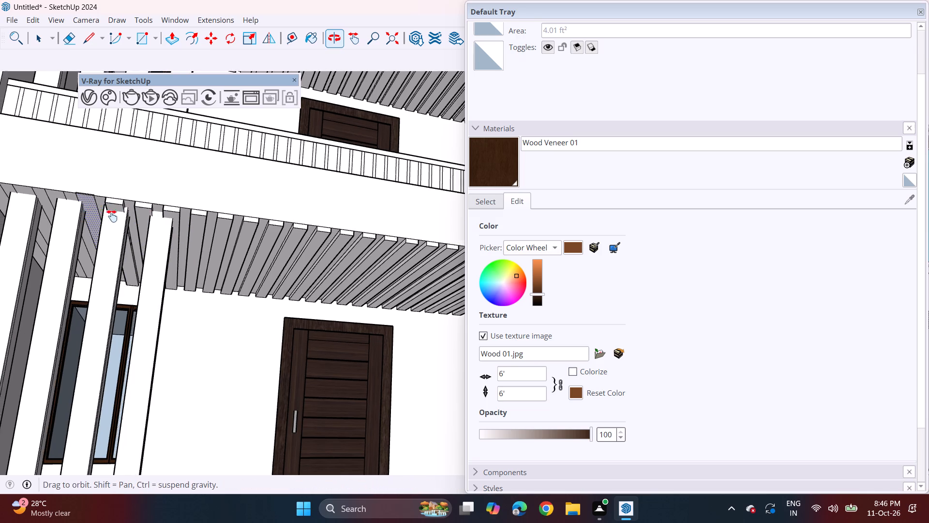
middle_click_drag(112, 216, 207, 237)
scroll(209, 227, "up", 2)
left_click(195, 229)
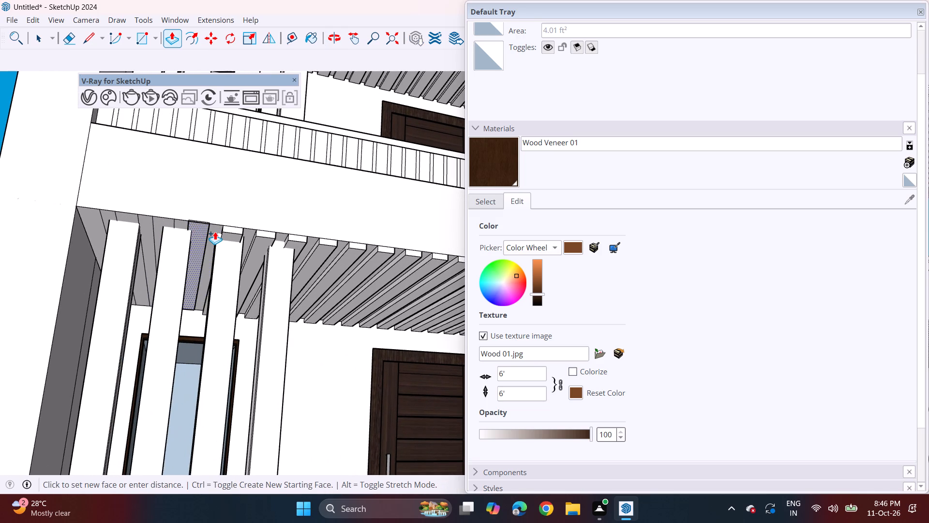
left_click(223, 233)
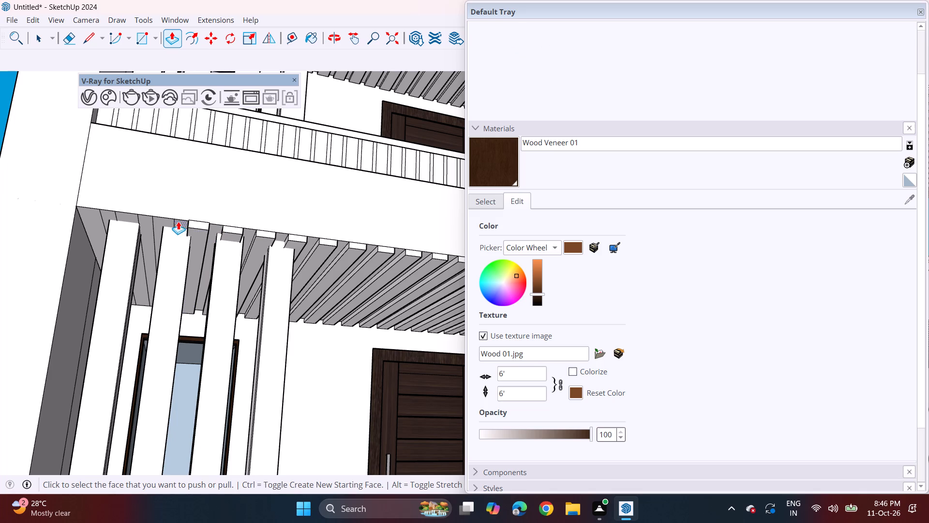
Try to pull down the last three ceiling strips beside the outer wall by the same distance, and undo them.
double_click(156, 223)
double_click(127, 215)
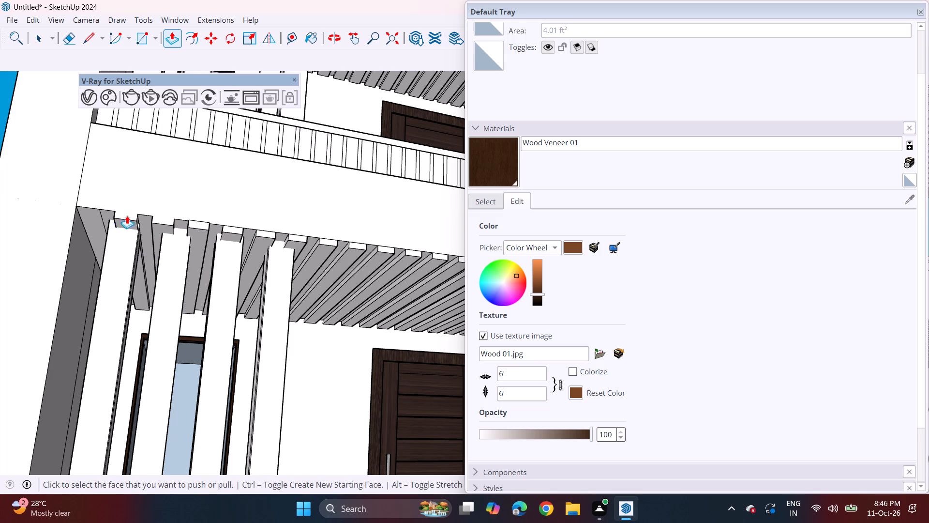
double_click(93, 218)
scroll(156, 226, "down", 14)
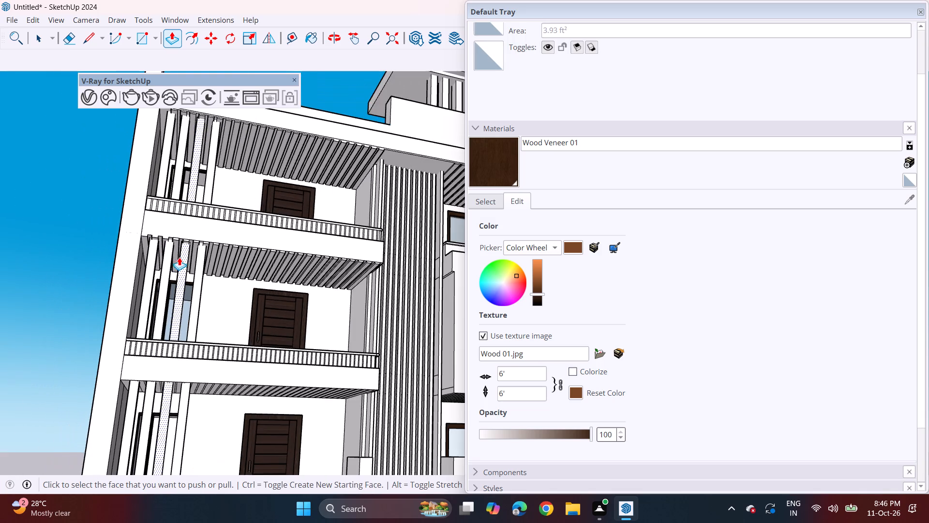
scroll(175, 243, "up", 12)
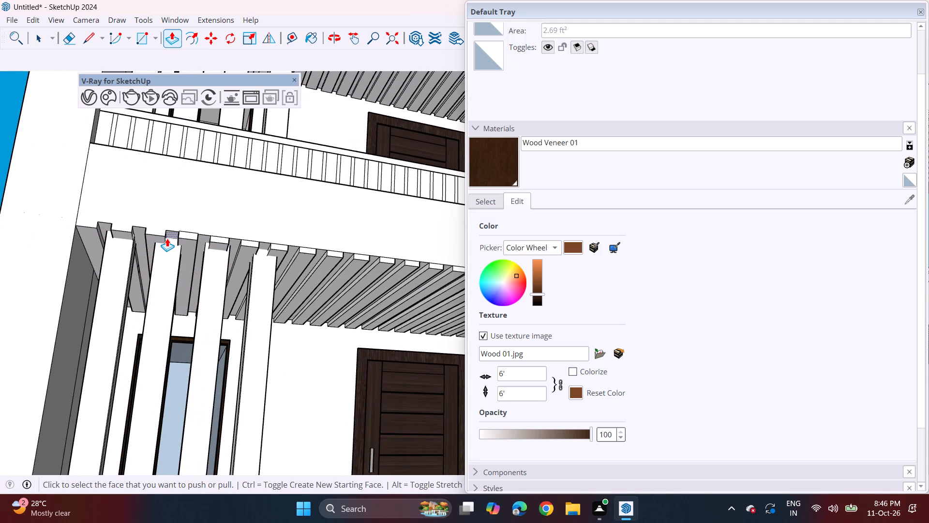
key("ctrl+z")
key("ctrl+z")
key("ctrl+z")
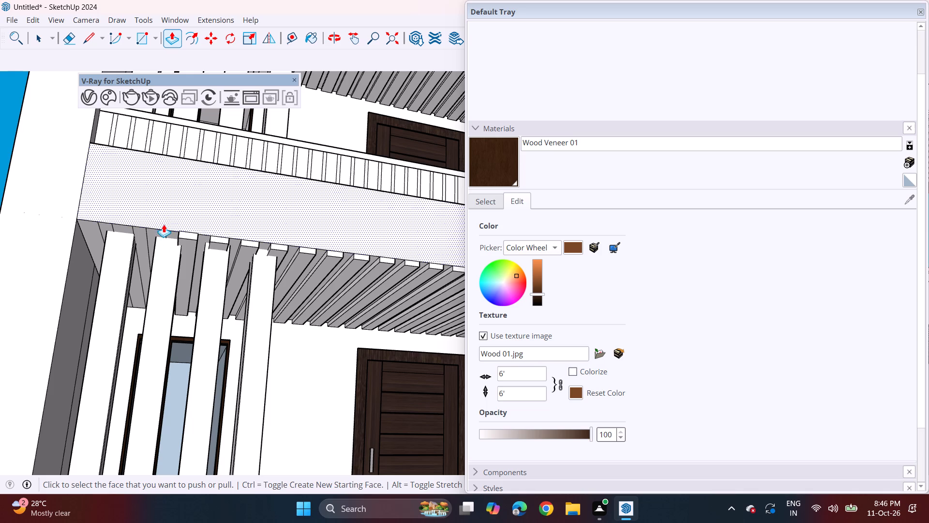
Pull down the last three ceiling strips beside the outer wall on the middle left balcony, level with the strips already lowered.
left_click(153, 231)
left_click(183, 235)
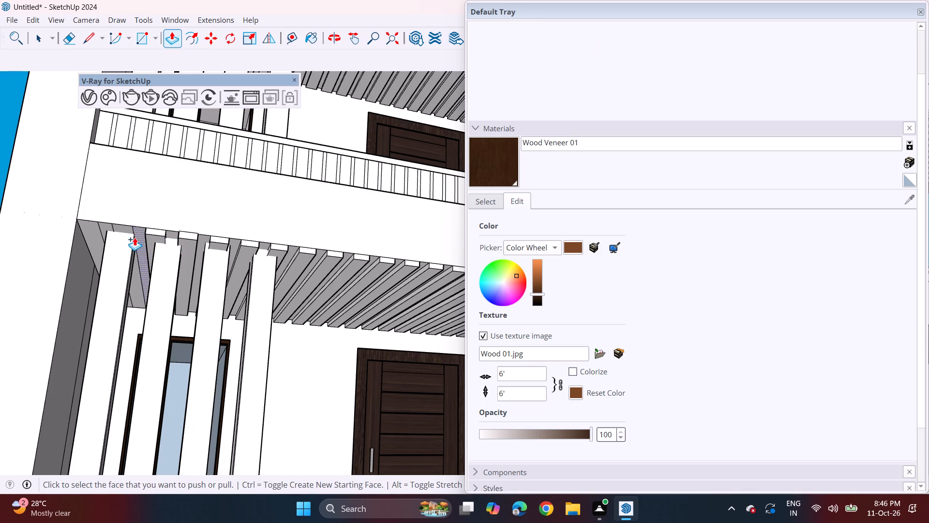
double_click(130, 233)
double_click(97, 223)
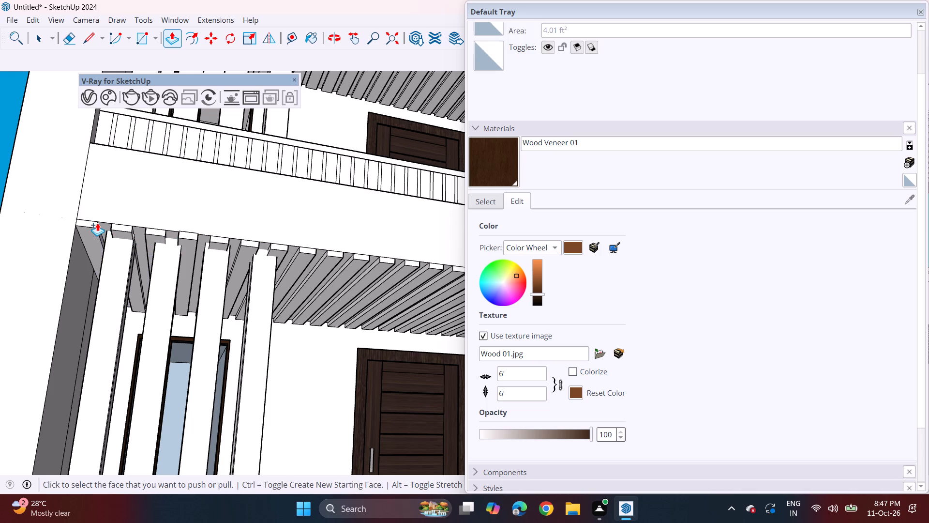
Pull down the first ten ceiling strips beside the slatted wall on the lower left balcony by one common distance.
scroll(144, 227, "down", 17)
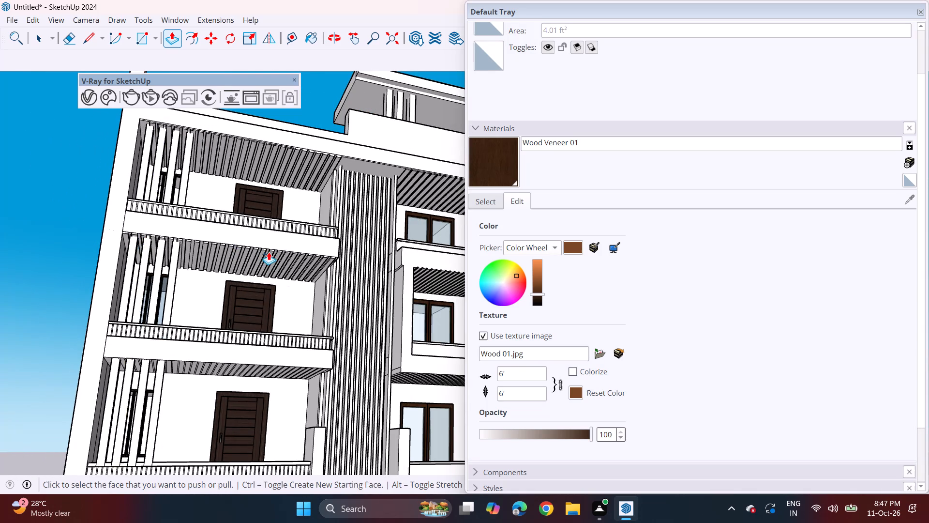
middle_click_drag(279, 260, 152, 279, "shift")
middle_click_drag(155, 276, 120, 283)
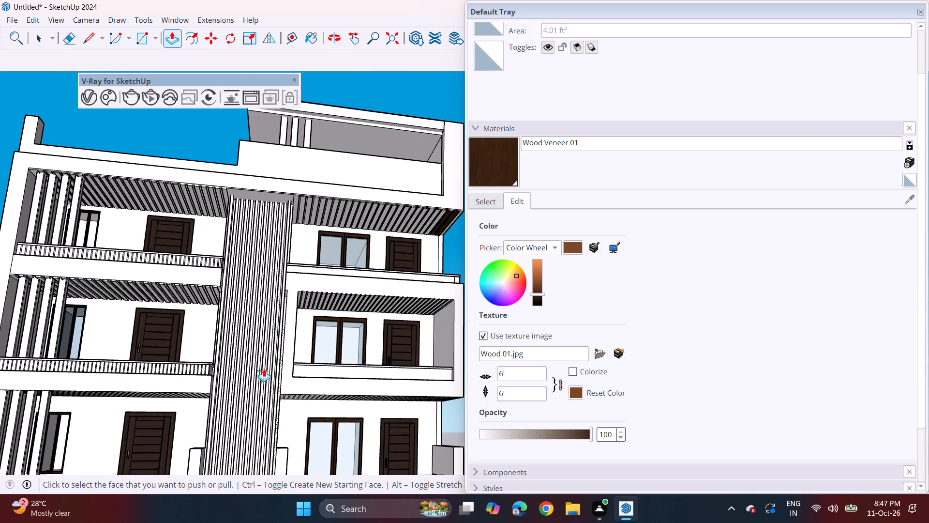
middle_click_drag(187, 386, 234, 337, "shift")
scroll(229, 349, "up", 4)
middle_click_drag(227, 374, 270, 337)
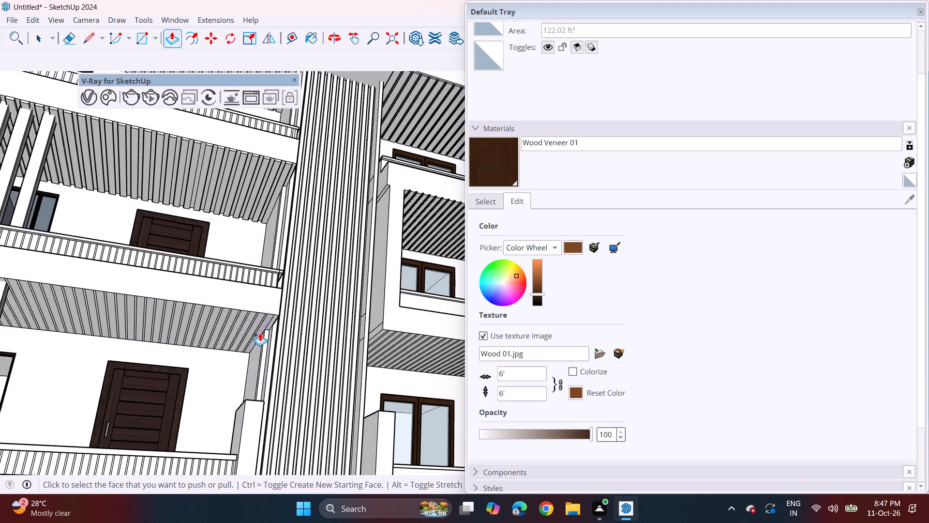
scroll(258, 333, "up", 4)
scroll(219, 348, "up", 4)
left_click(268, 332)
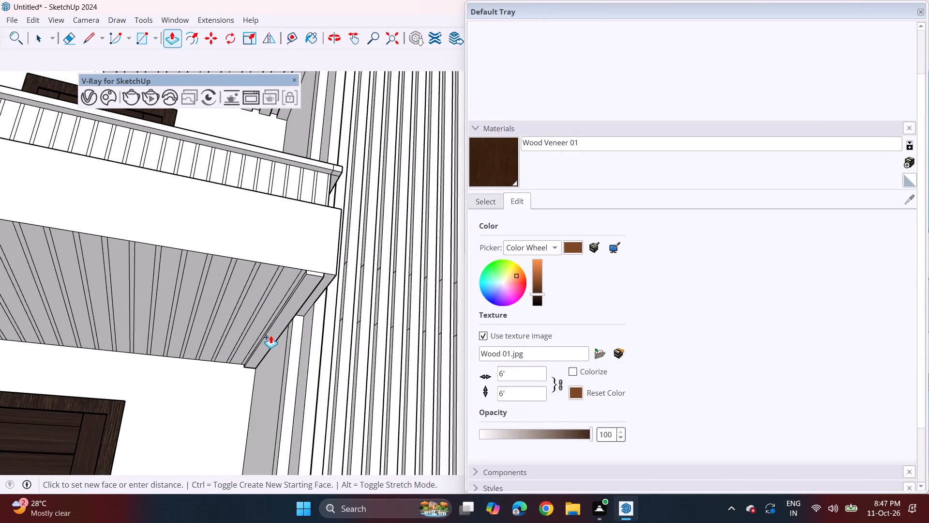
left_click(270, 335)
double_click(260, 321)
double_click(251, 313)
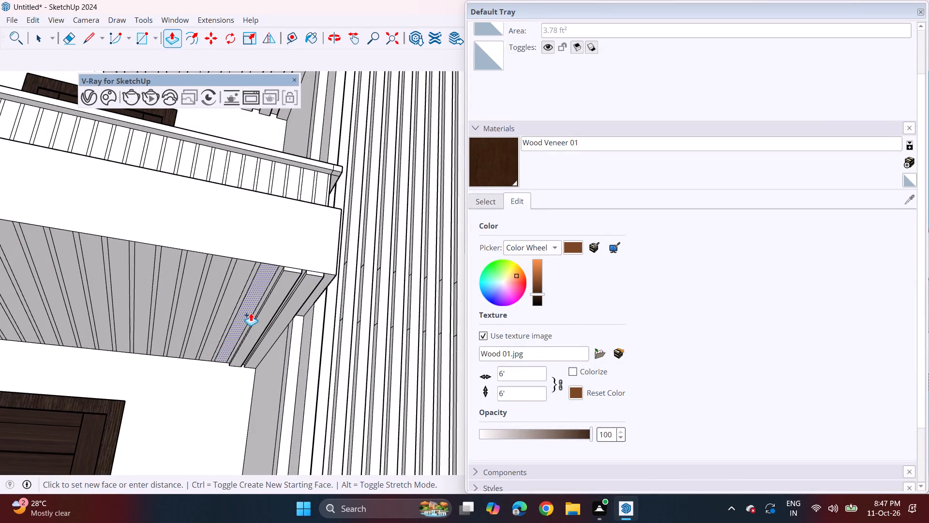
double_click(231, 305)
double_click(207, 305)
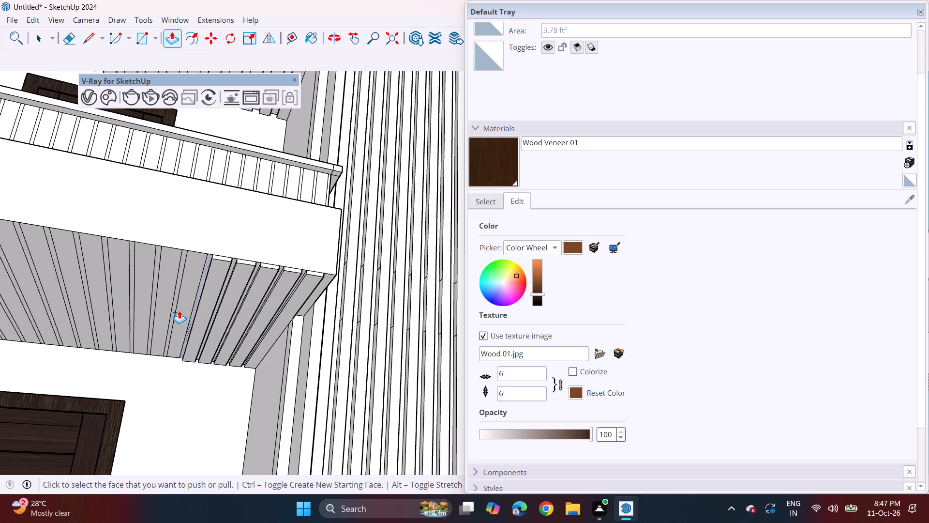
double_click(182, 310)
double_click(169, 301)
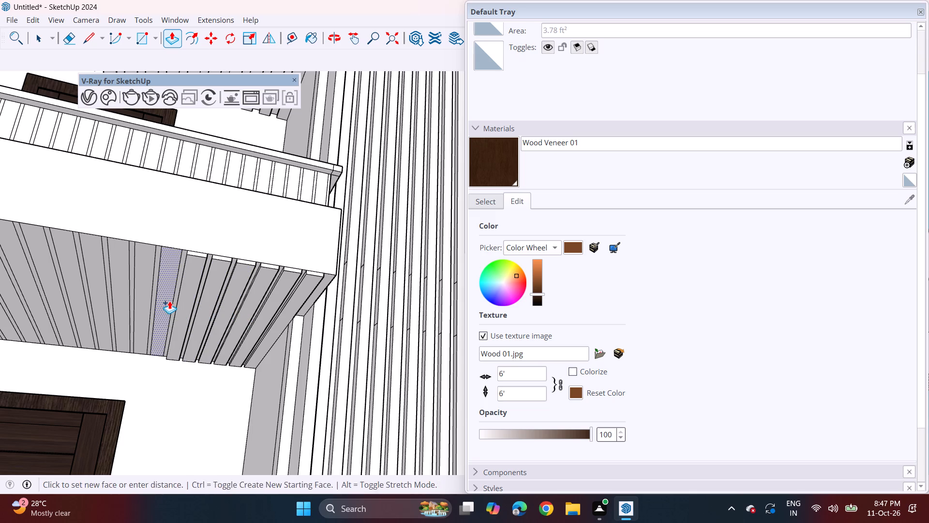
double_click(145, 296)
double_click(121, 292)
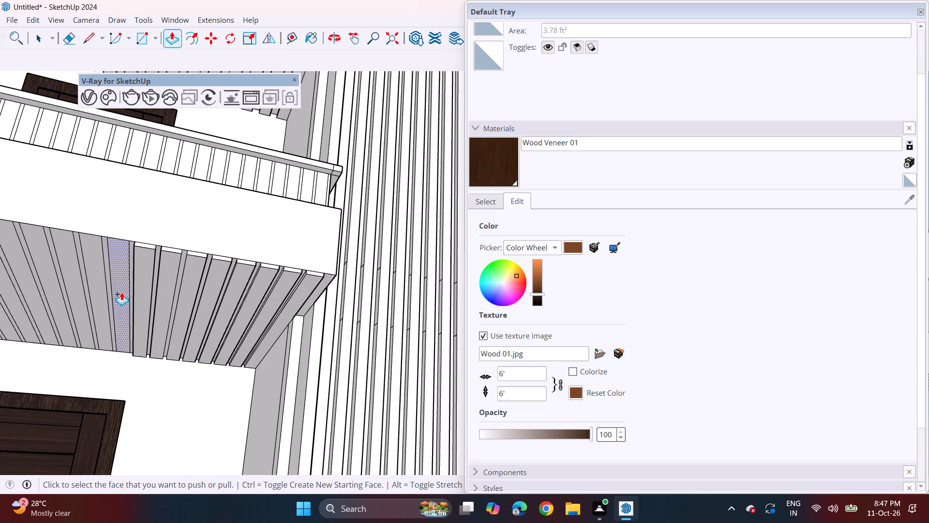
double_click(99, 296)
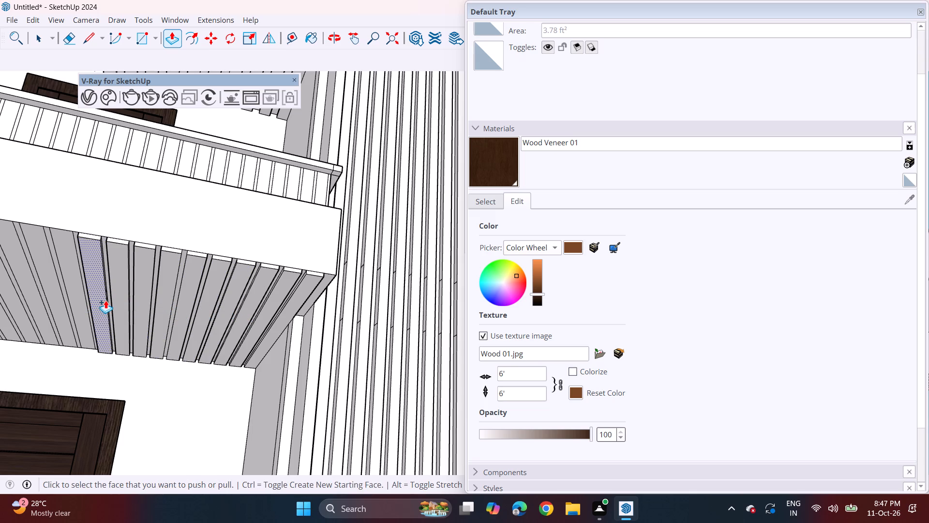
Pull down the next nine ceiling strips above the door on the lower left balcony by the same distance.
middle_click_drag(107, 302, 269, 283)
left_click(234, 265)
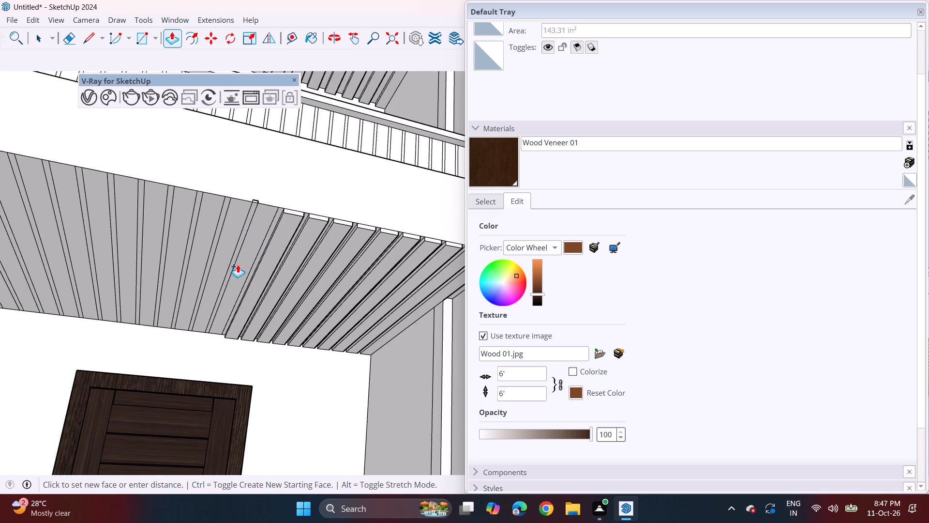
key("Escape")
double_click(244, 271)
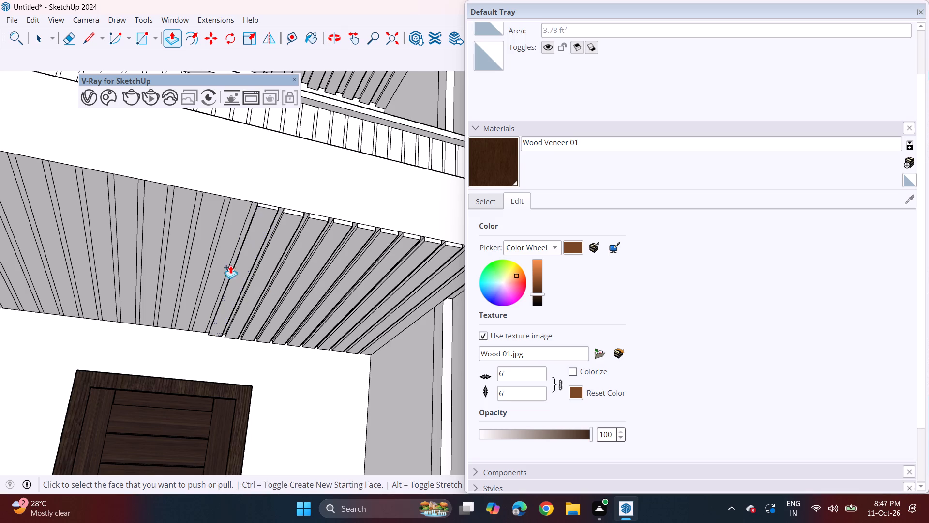
double_click(224, 263)
left_click(243, 269)
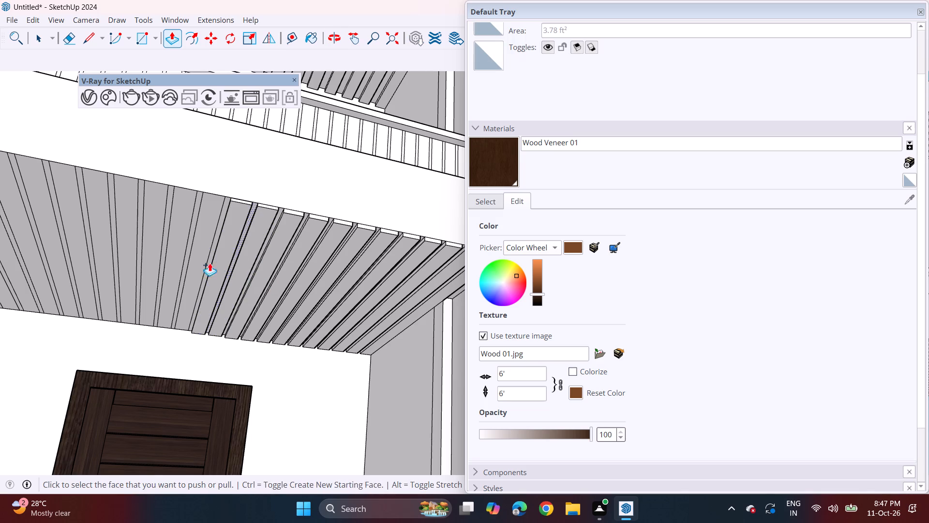
double_click(204, 262)
double_click(173, 261)
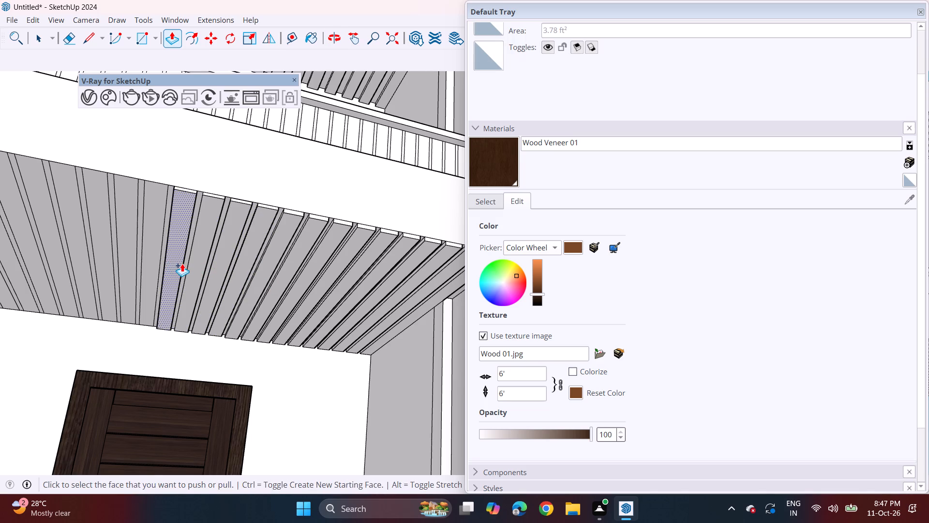
middle_click_drag(182, 263, 306, 282)
double_click(274, 264)
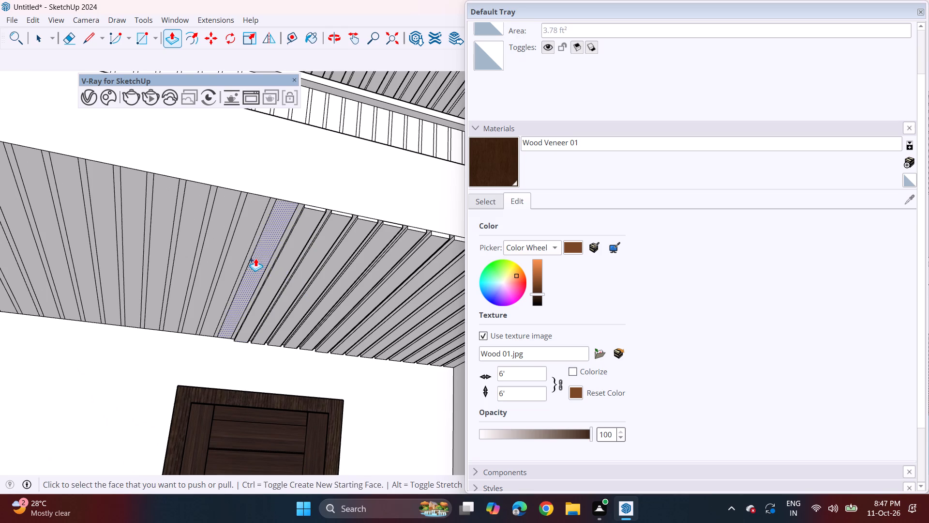
double_click(255, 258)
double_click(240, 256)
double_click(215, 256)
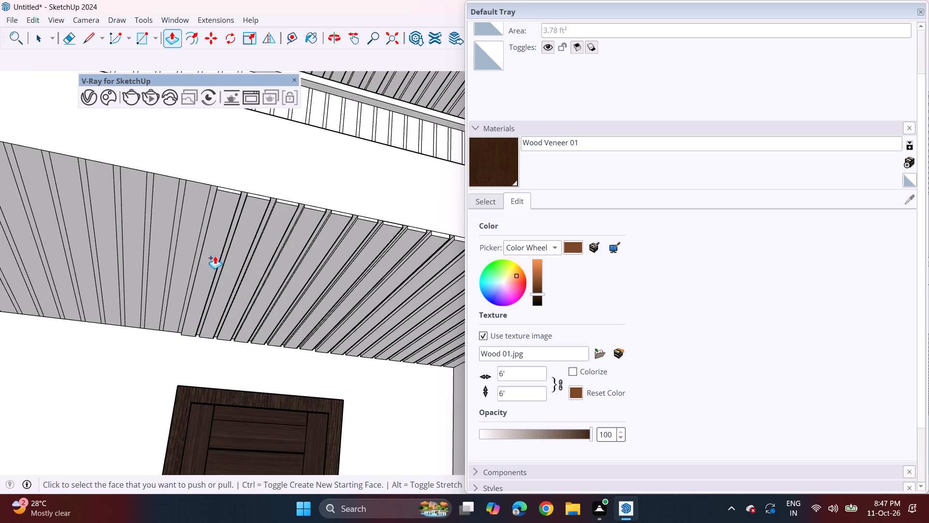
left_click(190, 255)
left_click(190, 255)
Pull down the ceiling strips between the door and the vertical slats on the lower left balcony by the same distance.
middle_click_drag(195, 265, 274, 285, "shift")
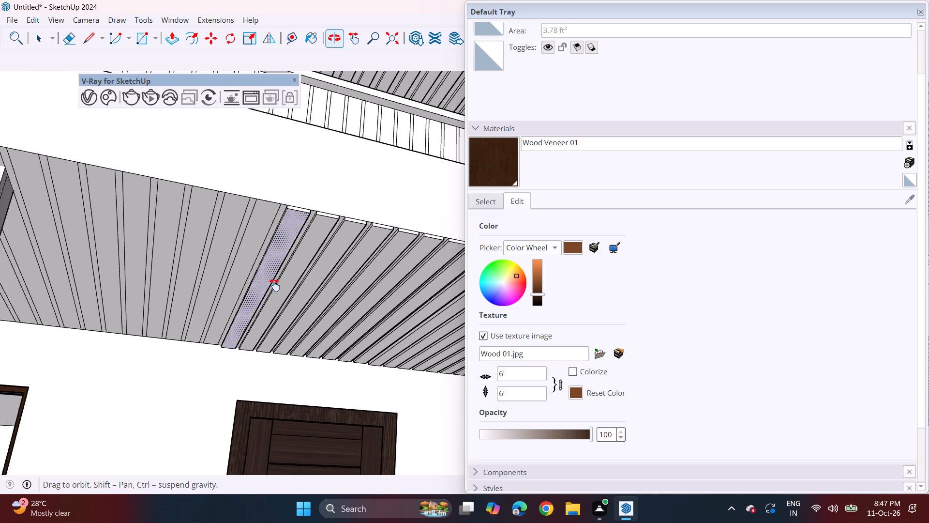
middle_click_drag(274, 285, 298, 296, "shift")
middle_click(298, 296, "shift")
double_click(271, 274)
double_click(239, 263)
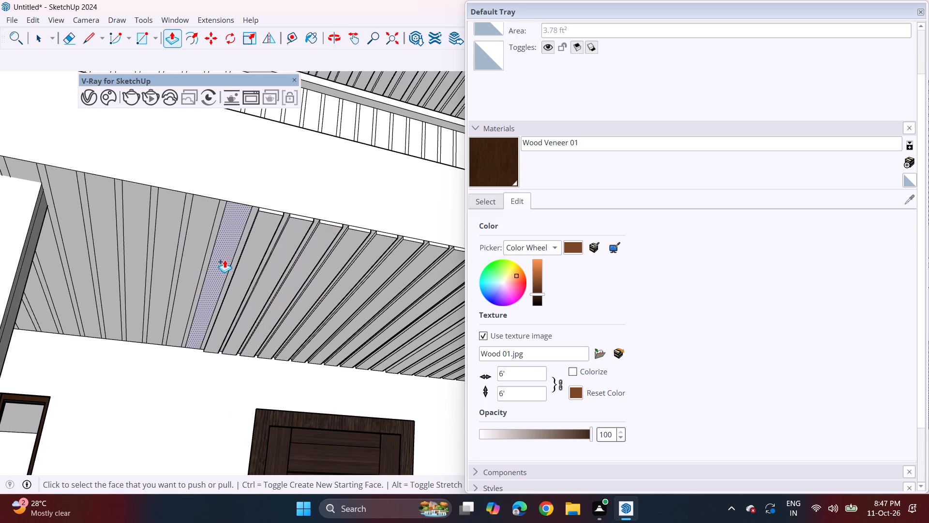
double_click(225, 260)
double_click(196, 259)
double_click(158, 262)
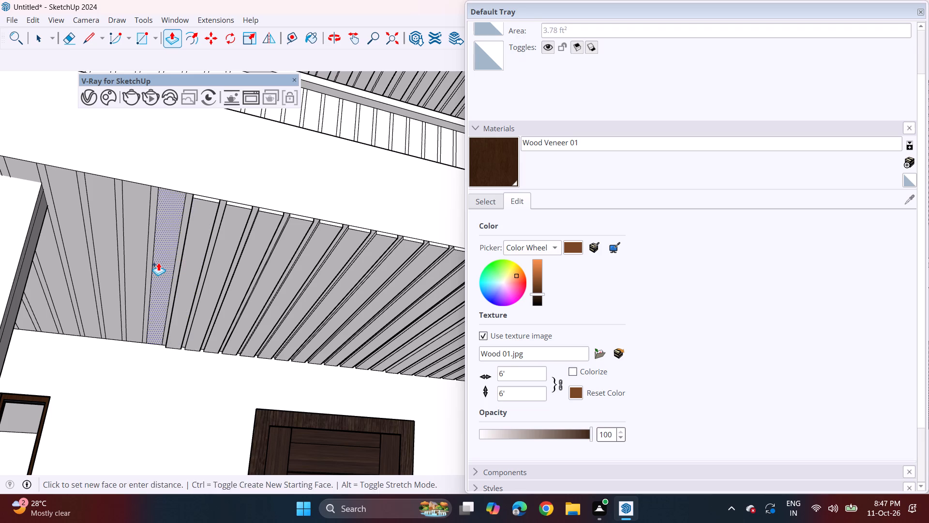
double_click(147, 267)
Pull down the remaining lower left balcony ceiling strips behind the vertical slats, up to the outer wall, by the same distance.
middle_click_drag(164, 280, 326, 316, "shift")
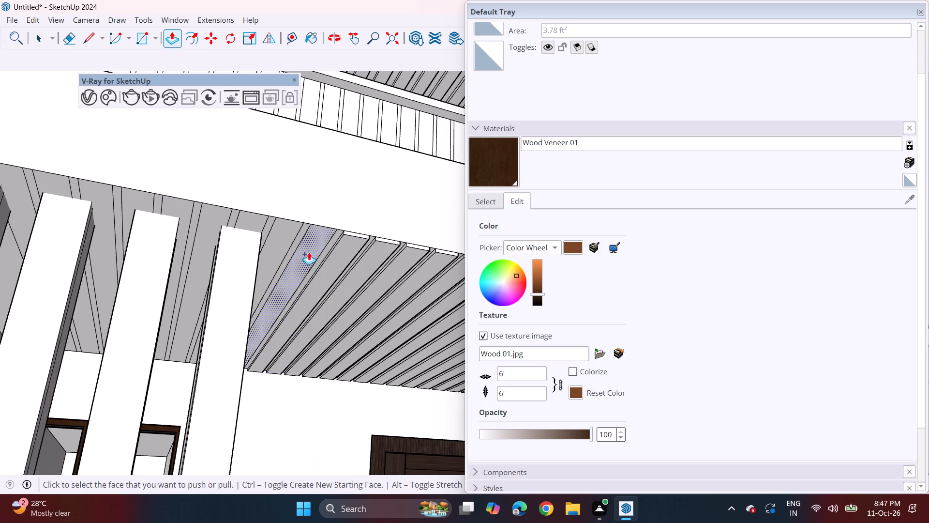
double_click(309, 251)
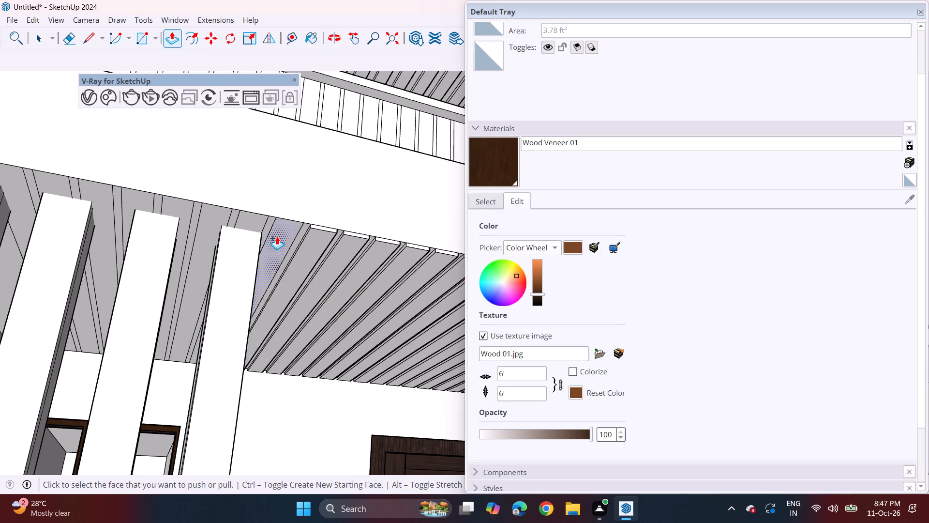
double_click(282, 238)
double_click(257, 224)
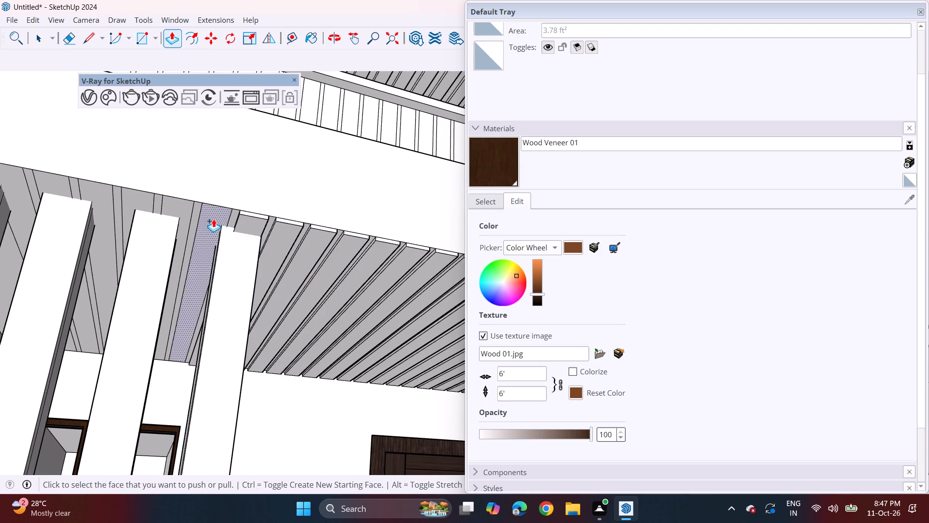
double_click(213, 219)
double_click(169, 208)
double_click(146, 202)
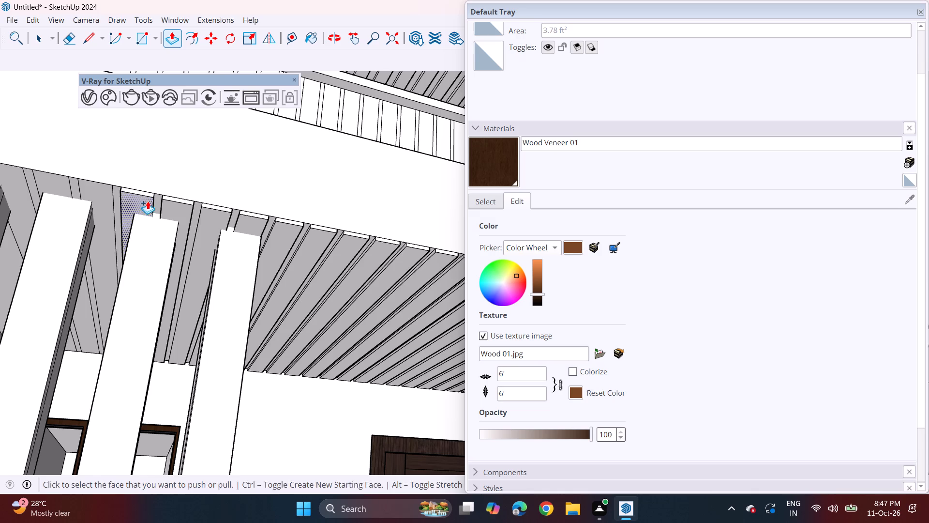
middle_click_drag(161, 211, 317, 271, "shift")
double_click(263, 252)
double_click(231, 241)
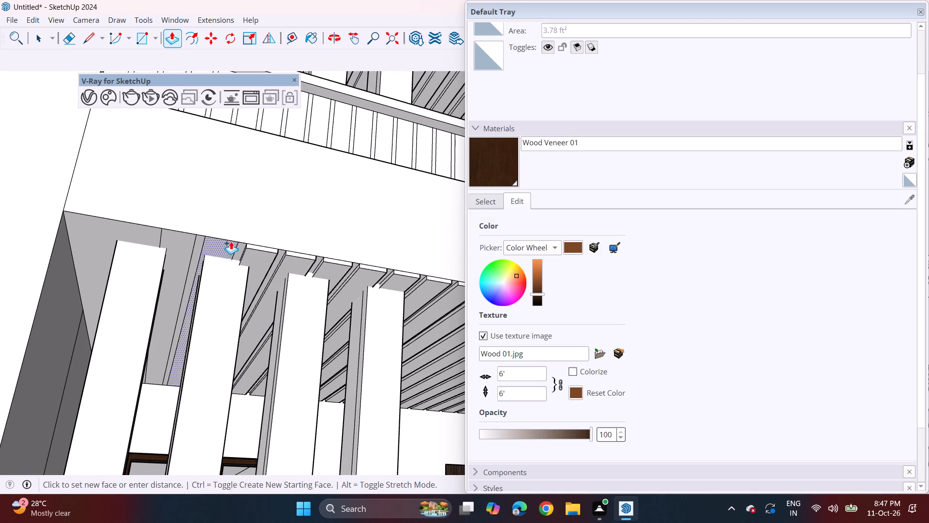
double_click(185, 239)
Pull down the first six ceiling strips beside the slatted wall on the lower right balcony by the same distance.
middle_click_drag(156, 253, 68, 260)
scroll(80, 272, "down", 20)
scroll(80, 272, "down", 4)
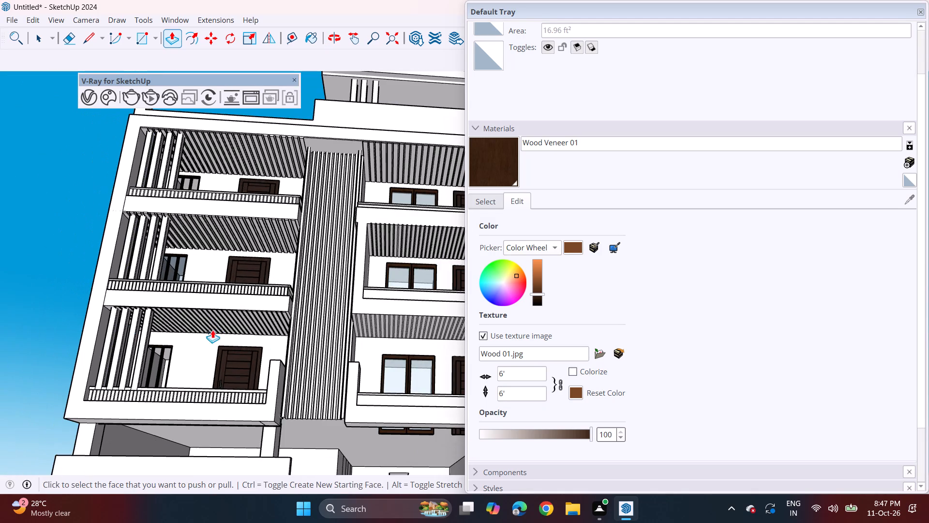
middle_click_drag(339, 352, 237, 356)
scroll(293, 320, "up", 4)
scroll(246, 324, "up", 7)
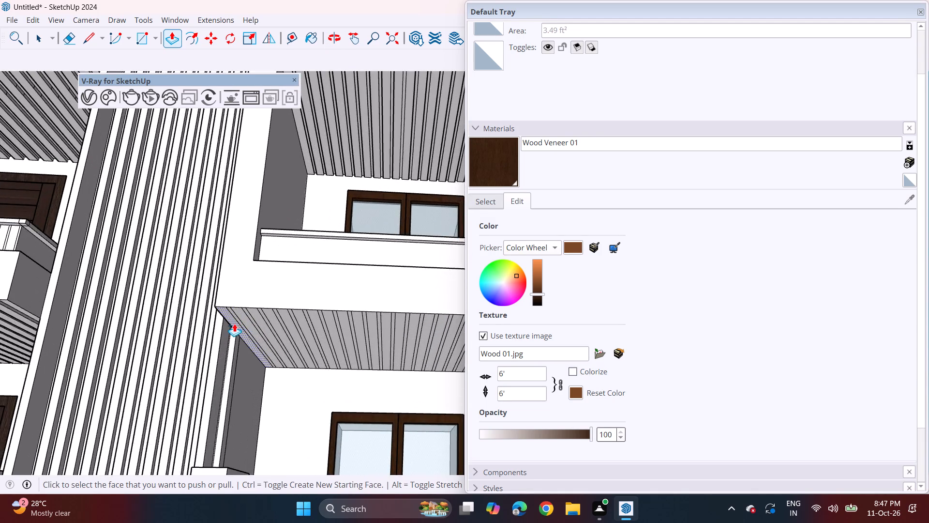
scroll(234, 323, "up", 5)
double_click(234, 315)
double_click(248, 314)
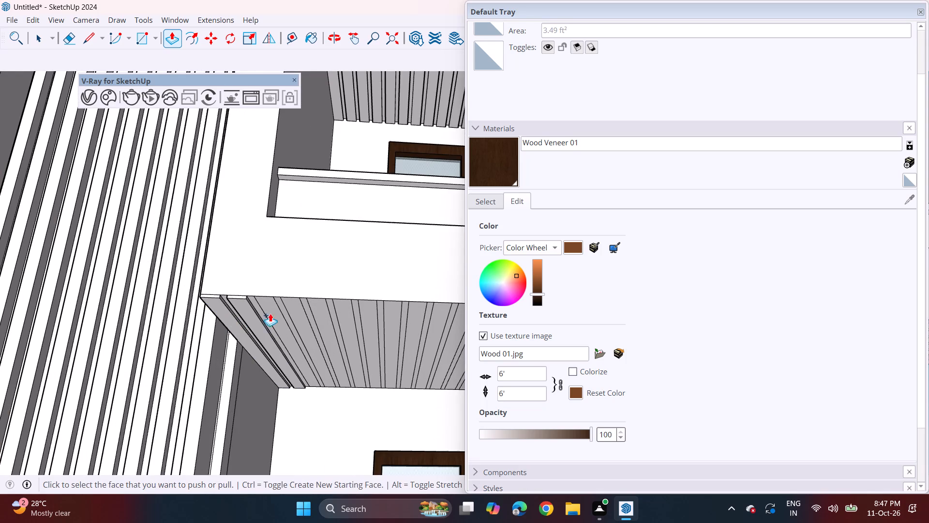
double_click(276, 313)
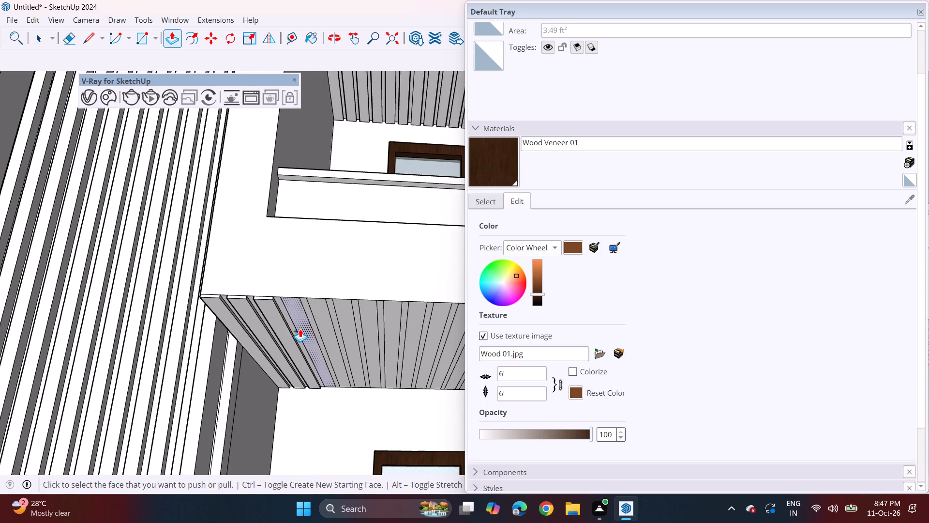
double_click(305, 327)
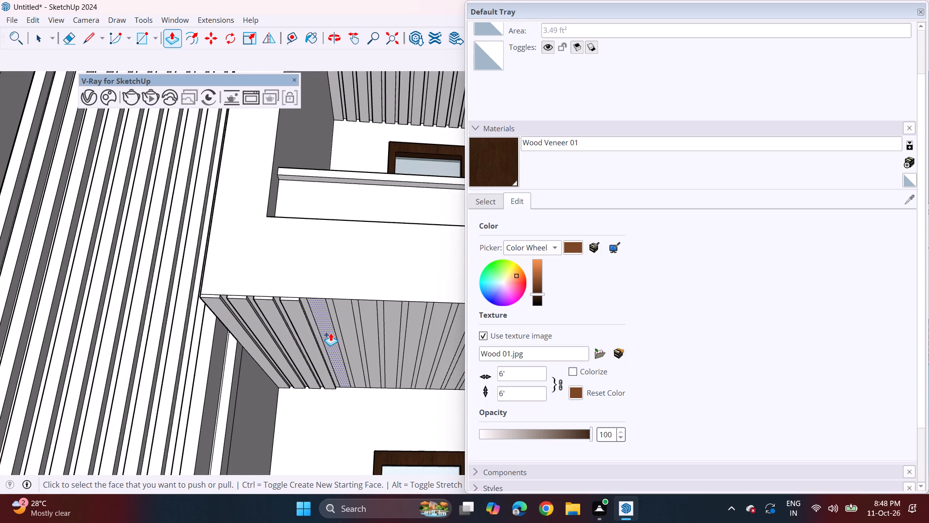
double_click(330, 333)
double_click(345, 333)
Pull down the next eight ceiling strips on the lower right balcony, continuing away from the slatted wall, by the same distance.
middle_click_drag(359, 336, 180, 354)
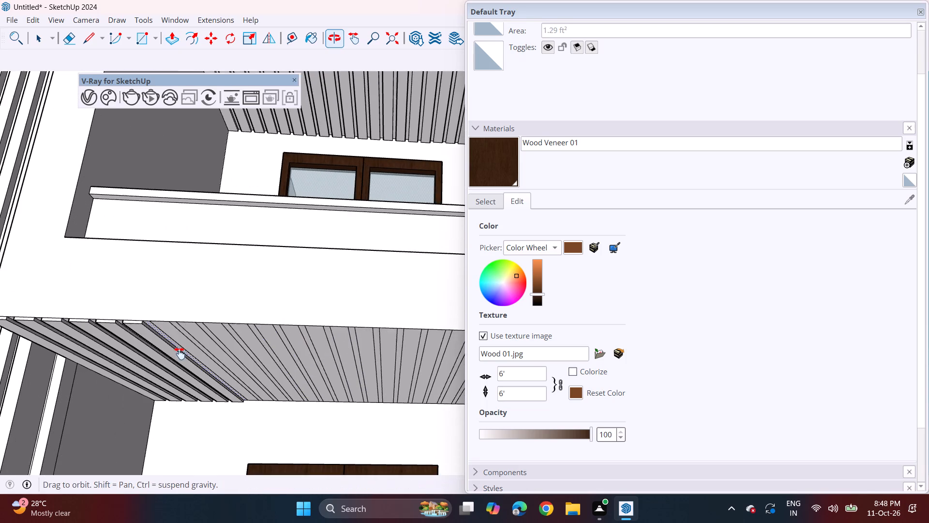
middle_click_drag(180, 354, 175, 352)
double_click(180, 339)
double_click(198, 335)
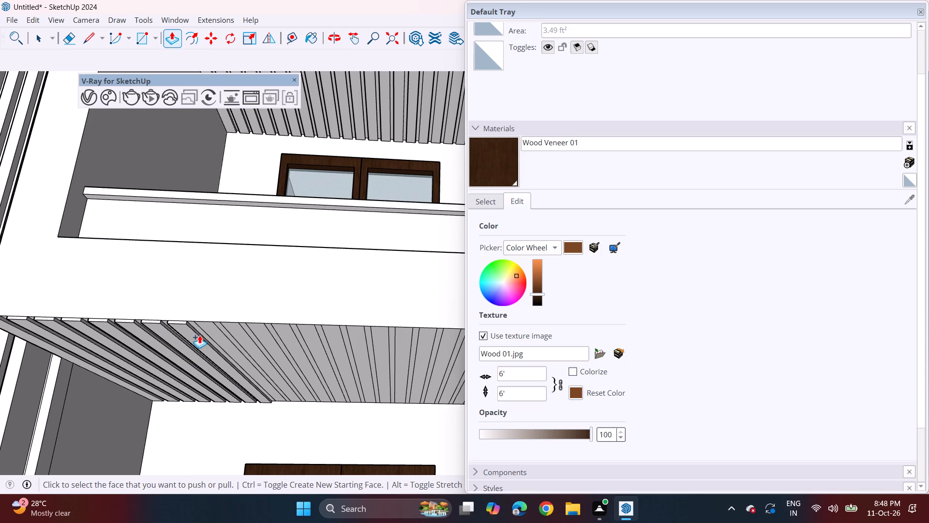
double_click(224, 335)
double_click(237, 333)
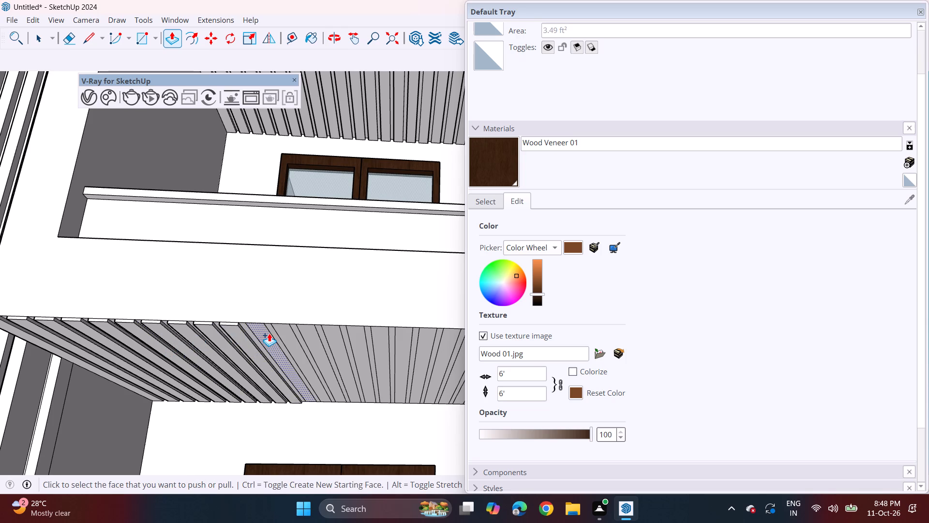
double_click(269, 333)
double_click(291, 335)
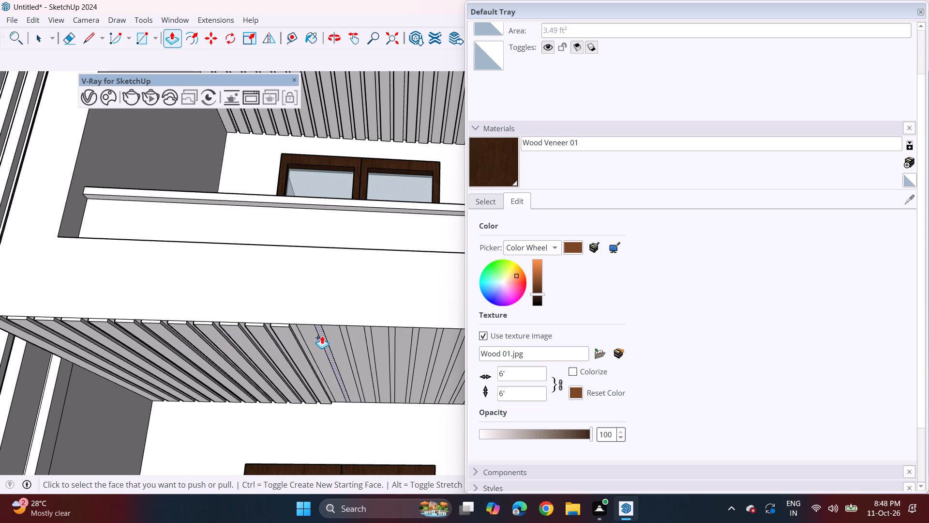
double_click(314, 339)
triple_click(337, 343)
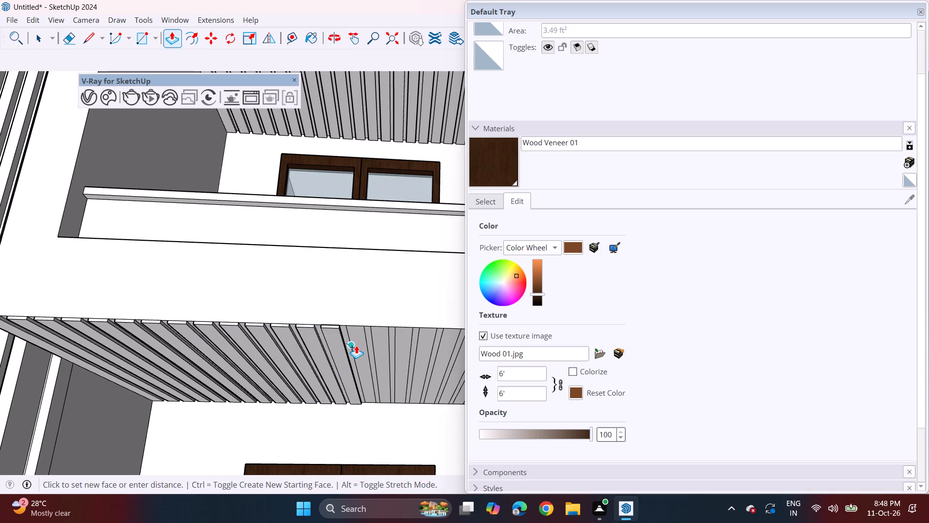
Pull down the following three ceiling strips above the lower right balcony's window, level with the neighbouring lowered strips.
left_click(356, 345)
double_click(357, 344)
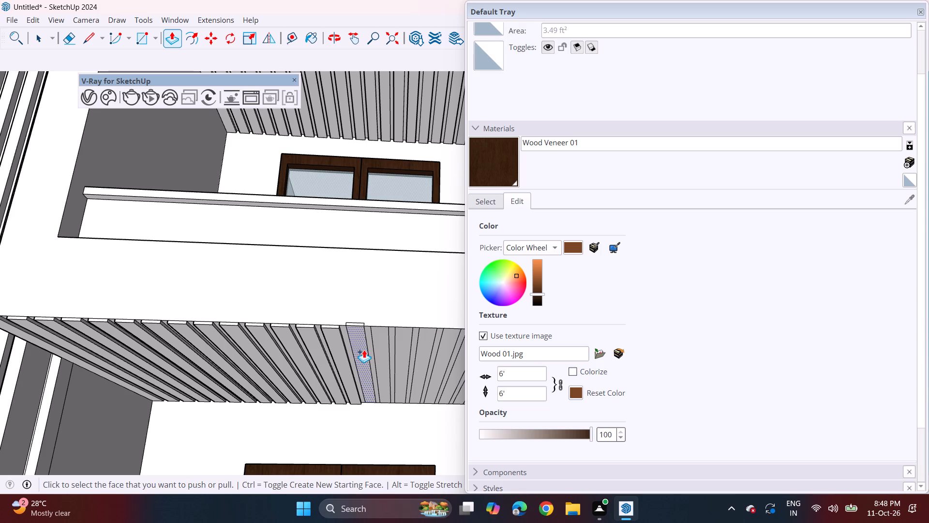
key("ctrl+z")
left_click(358, 348)
left_click(336, 352)
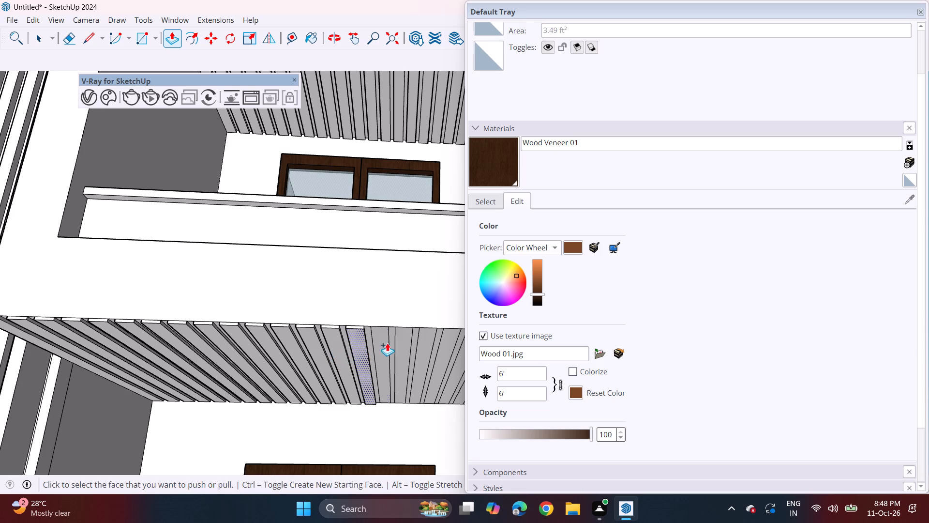
double_click(378, 346)
double_click(405, 344)
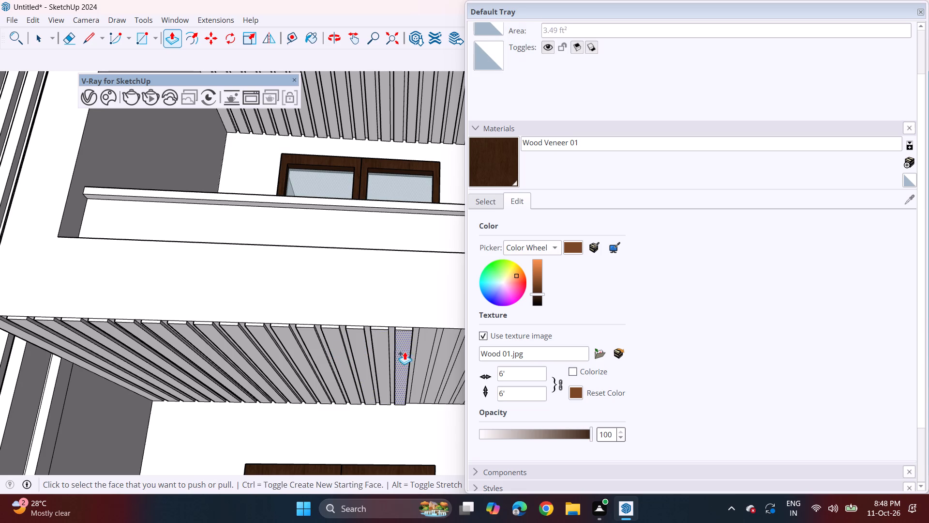
Pull down the next nine ceiling strips on the lower right balcony, continuing toward the door, by the same distance.
middle_click_drag(410, 349, 181, 339)
double_click(212, 345)
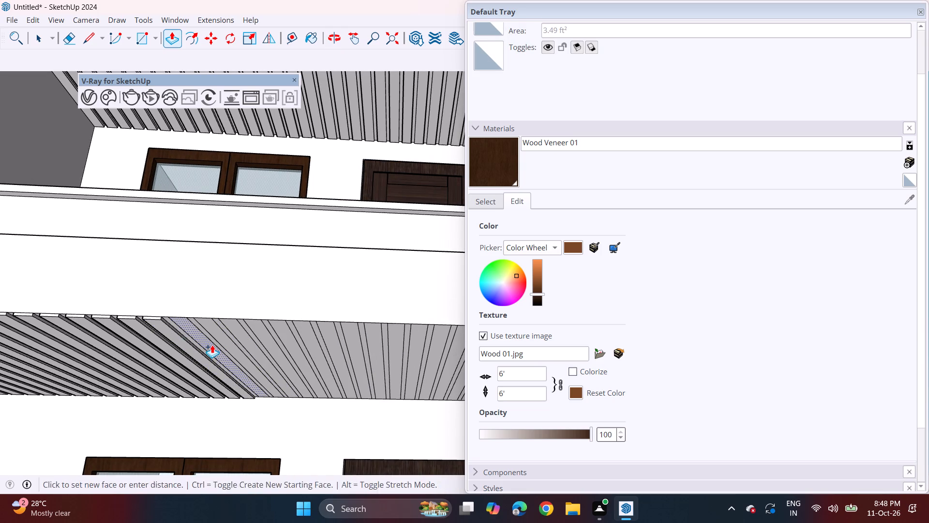
double_click(224, 343)
double_click(244, 334)
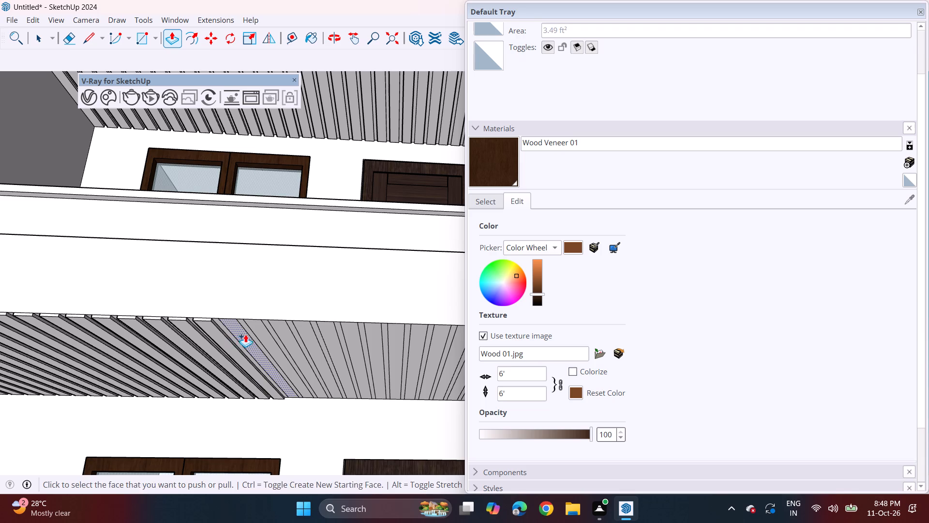
double_click(268, 334)
double_click(290, 332)
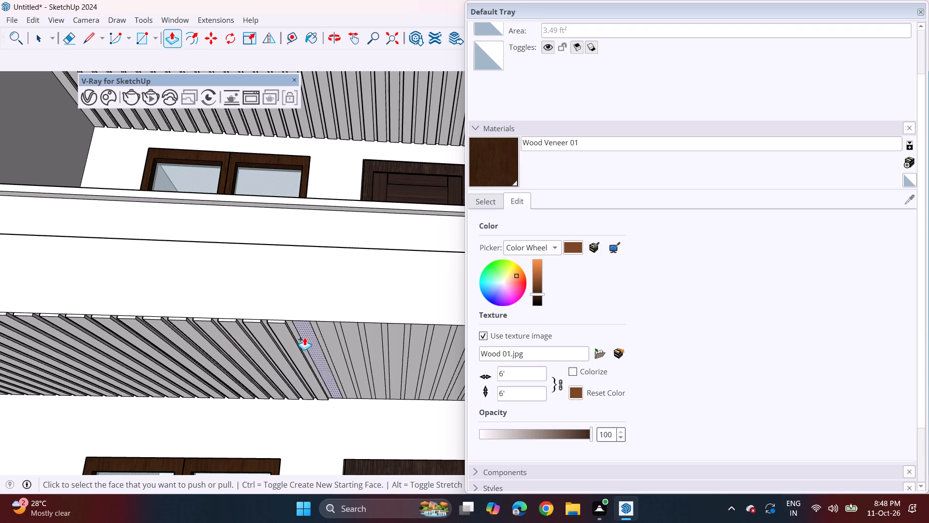
double_click(304, 337)
double_click(330, 342)
double_click(353, 338)
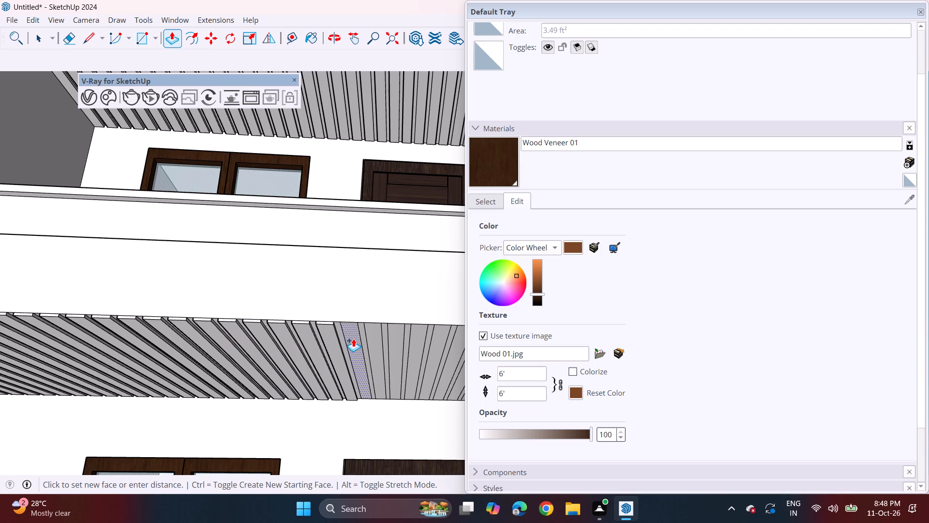
double_click(372, 347)
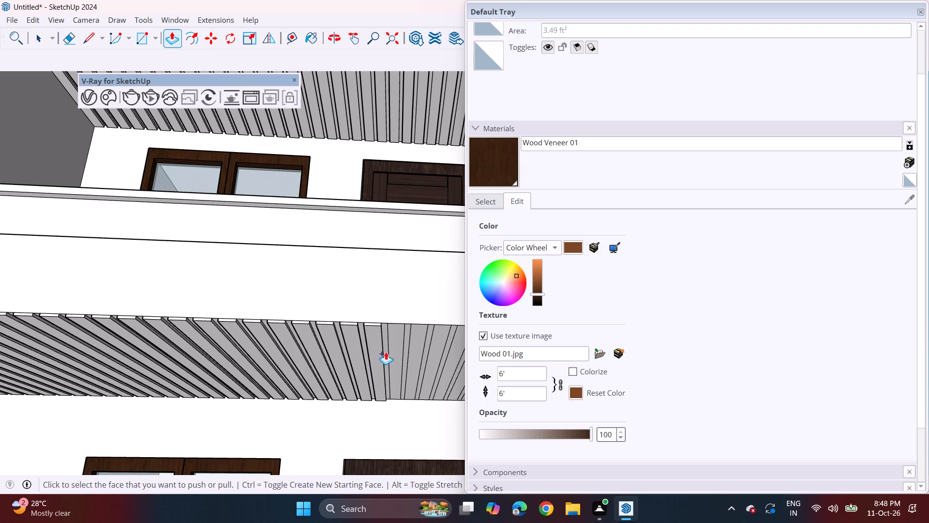
Pull down the remaining ceiling strips on the lower right balcony, up to its outer edge, by the same distance.
middle_click_drag(392, 348, 215, 365)
double_click(239, 360)
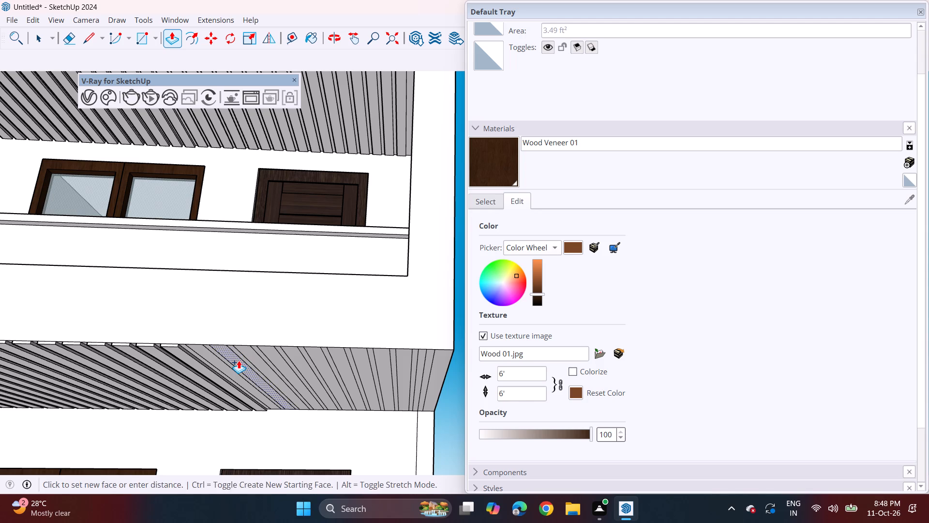
double_click(212, 366)
key("ctrl+z")
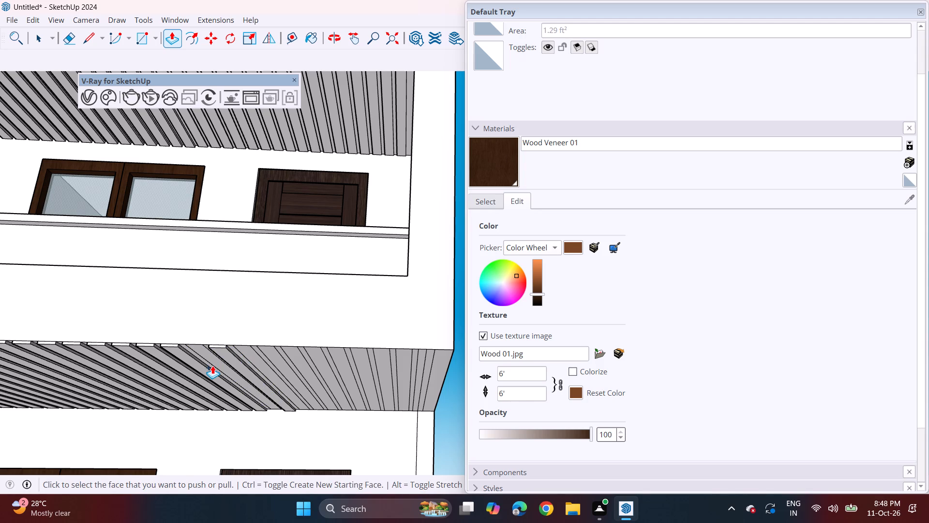
double_click(215, 363)
double_click(261, 360)
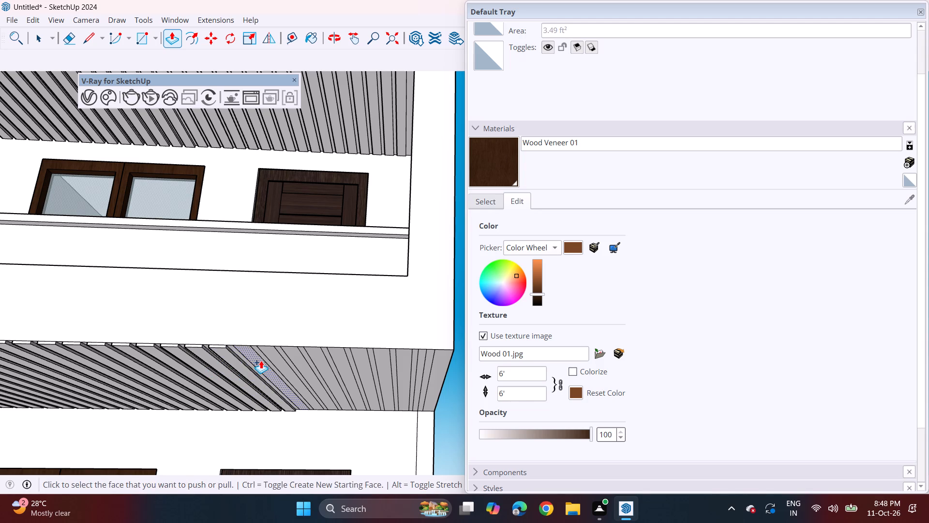
double_click(271, 358)
double_click(290, 358)
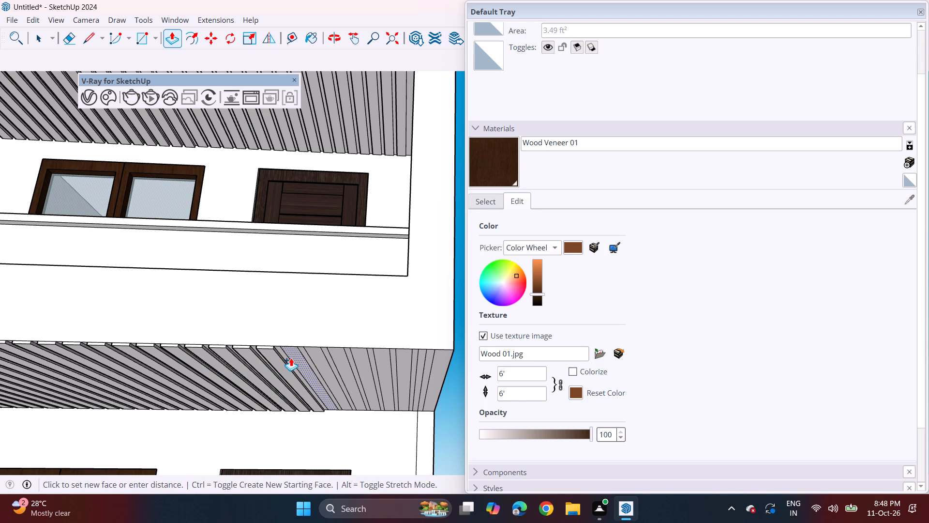
double_click(331, 374)
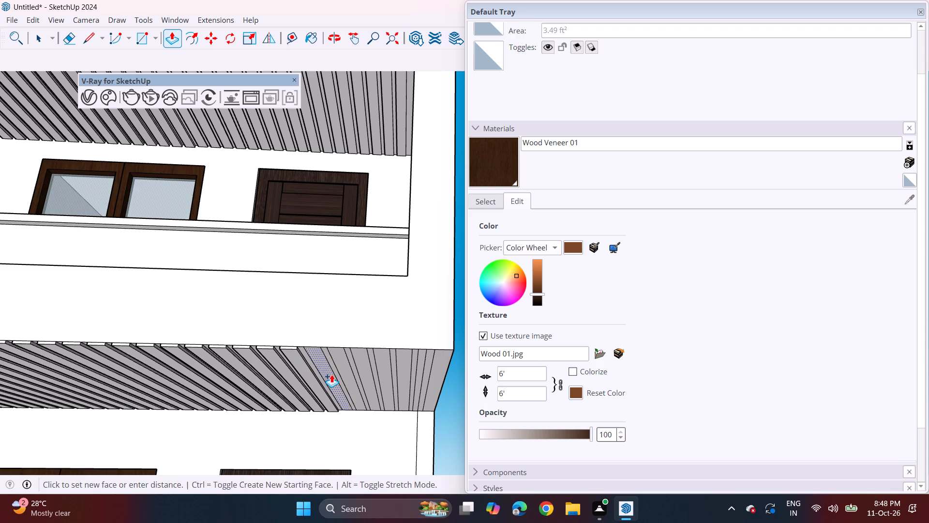
double_click(343, 368)
double_click(371, 372)
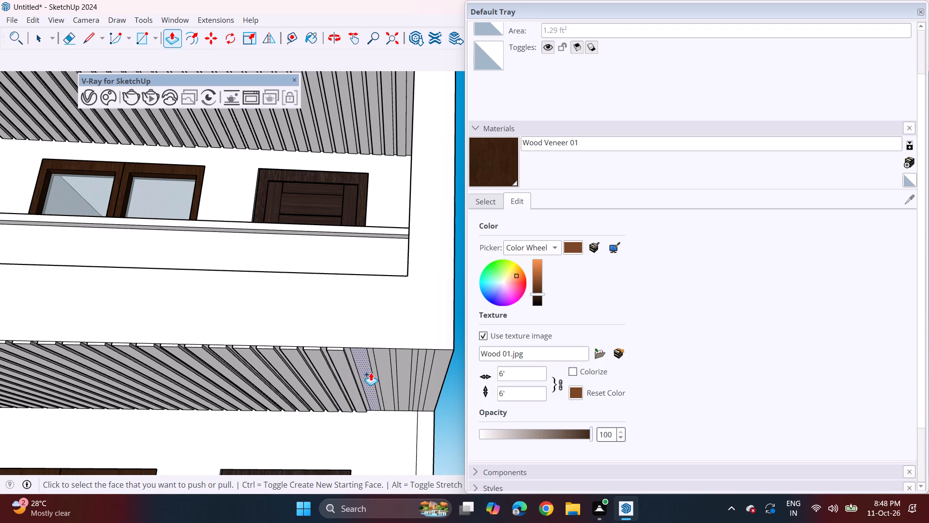
double_click(384, 372)
double_click(407, 370)
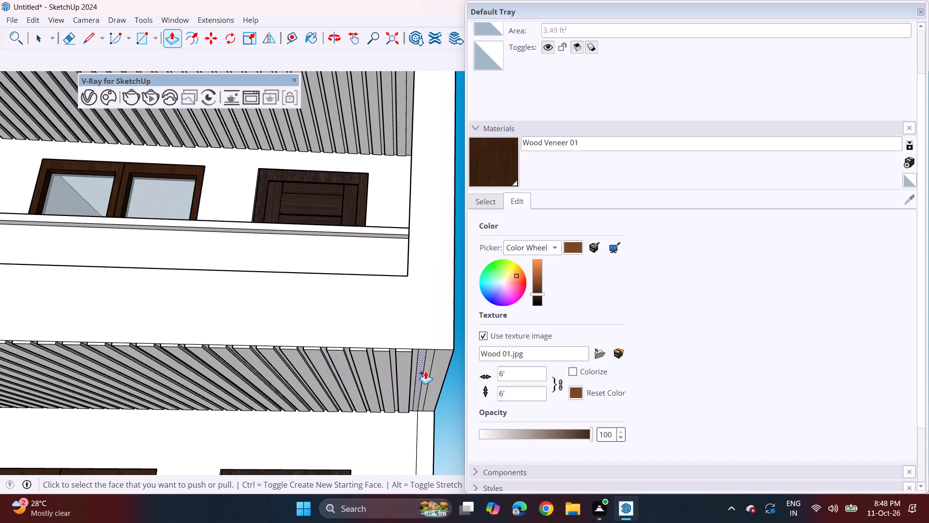
double_click(419, 371)
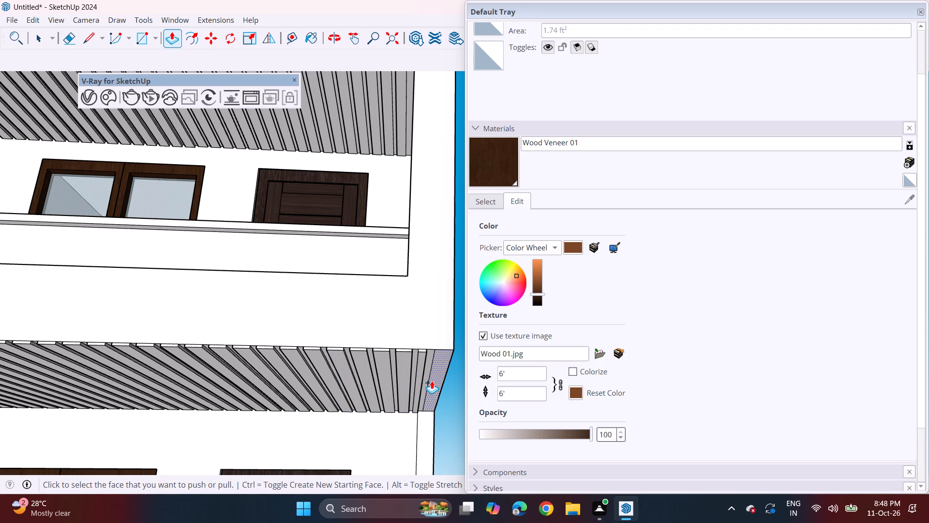
Examine the strip ceilings of all the balconies across the front facade.
scroll(410, 387, "down", 10)
middle_click_drag(257, 421, 259, 420, "shift")
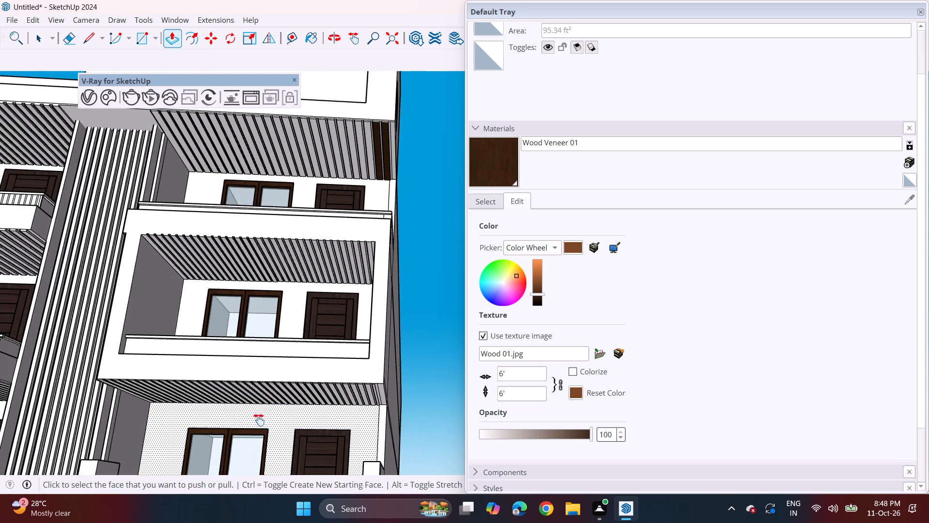
middle_click_drag(259, 420, 350, 287, "shift")
middle_click_drag(290, 309, 315, 318)
scroll(305, 308, "down", 5)
middle_click_drag(212, 314, 235, 340, "shift")
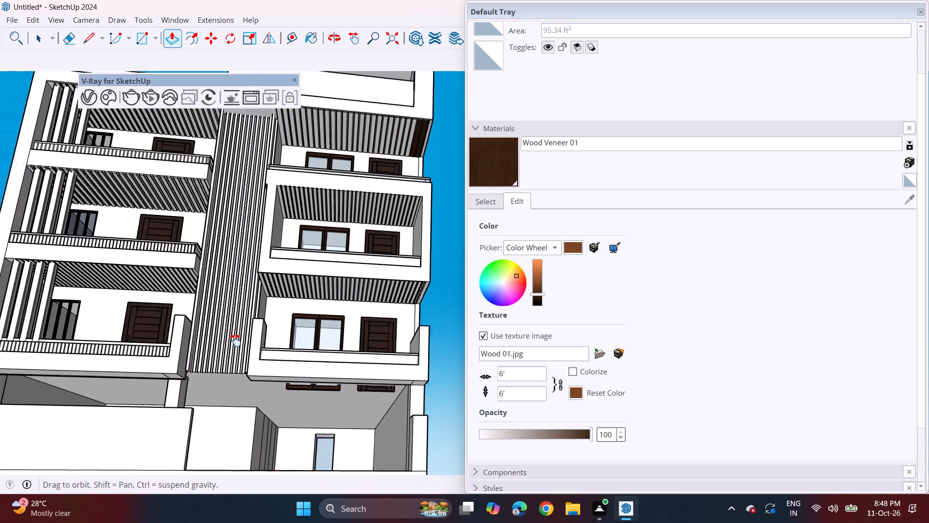
middle_click_drag(235, 340, 240, 343, "shift")
middle_click_drag(244, 341, 257, 344)
middle_click_drag(257, 344, 270, 385)
middle_click_drag(297, 250, 291, 292, "shift")
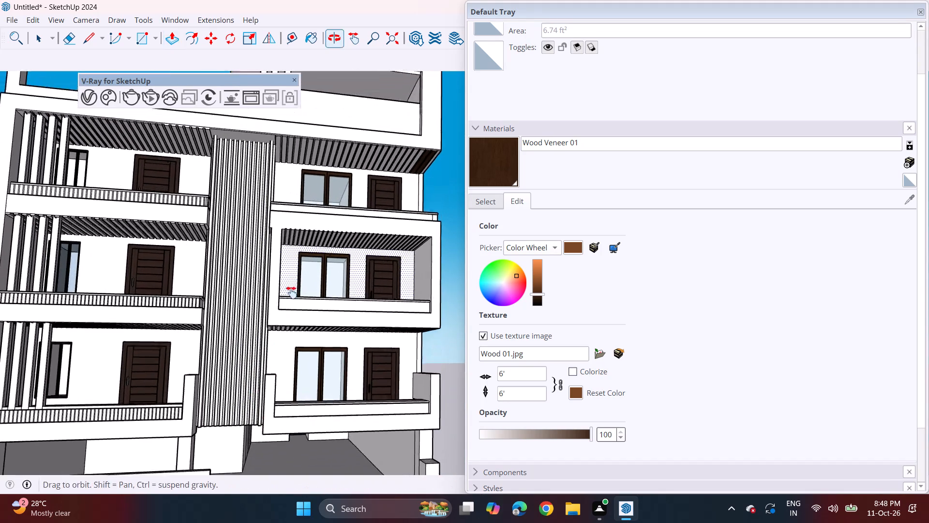
middle_click_drag(291, 292, 289, 300, "shift")
Draw a line along the front edge of the top left balcony's ceiling, from a strip near the door to the slatted wall's corner.
middle_click_drag(138, 144, 205, 261, "shift")
scroll(217, 246, "up", 3)
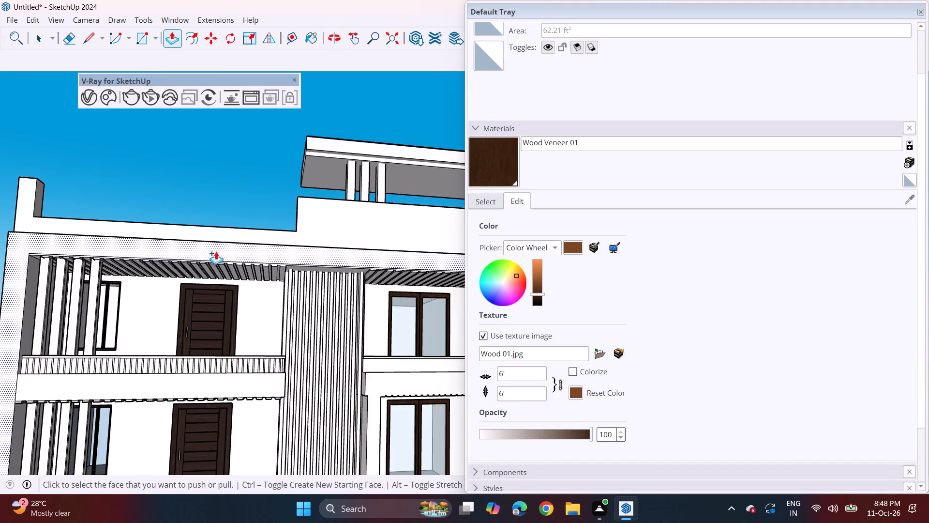
scroll(216, 251, "up", 13)
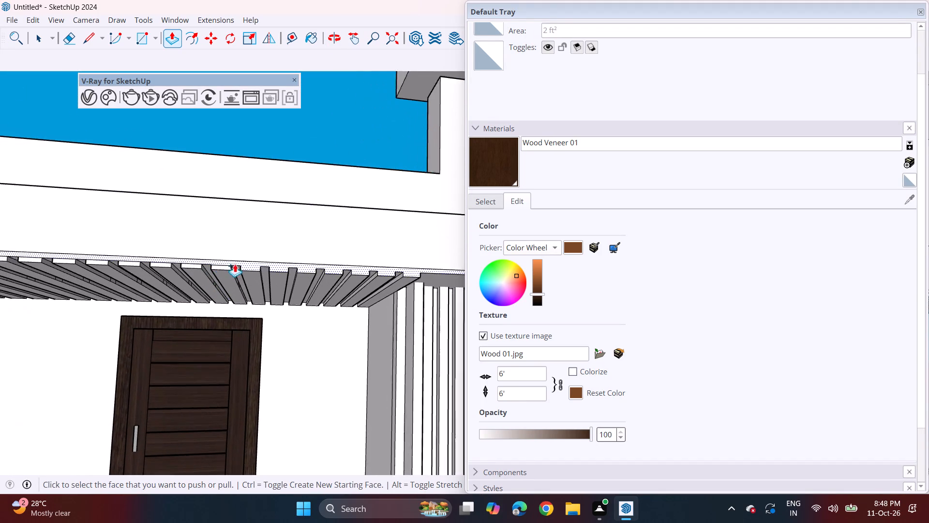
left_click_drag(89, 39, 88, 44)
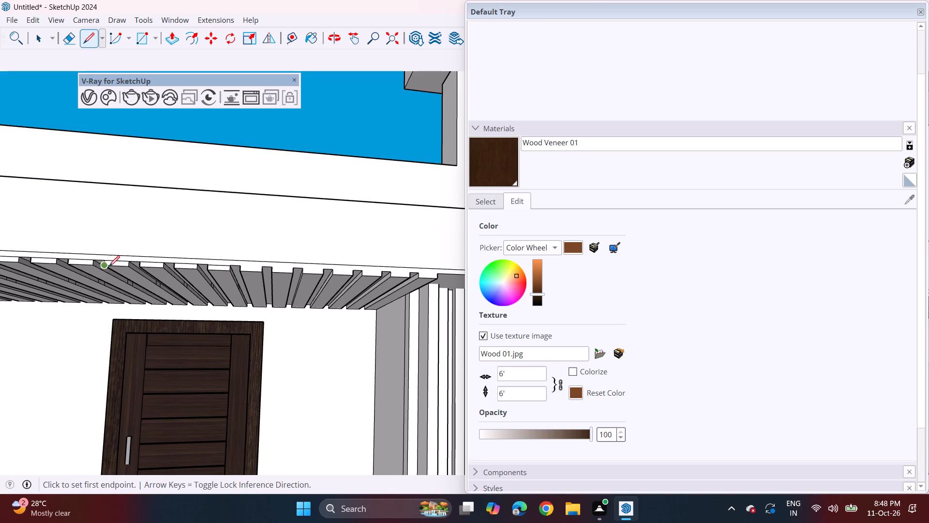
left_click(233, 267)
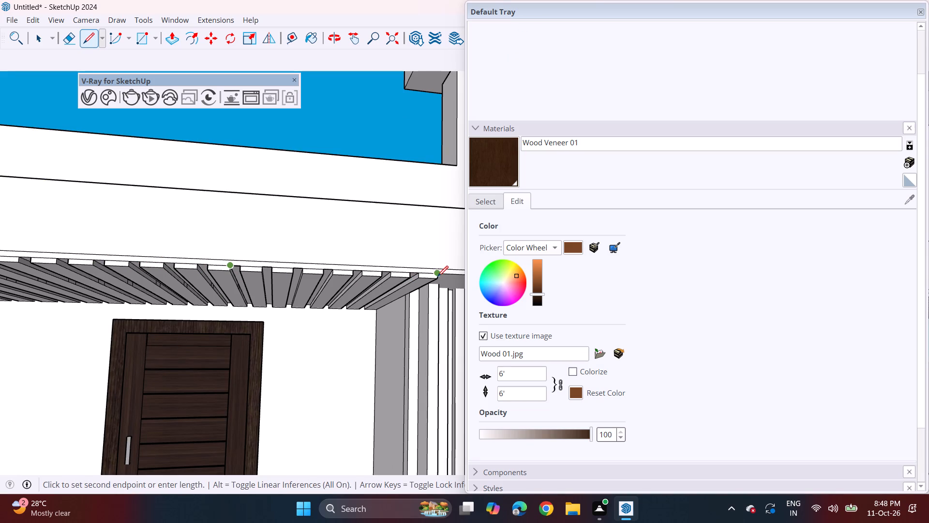
left_click(437, 277)
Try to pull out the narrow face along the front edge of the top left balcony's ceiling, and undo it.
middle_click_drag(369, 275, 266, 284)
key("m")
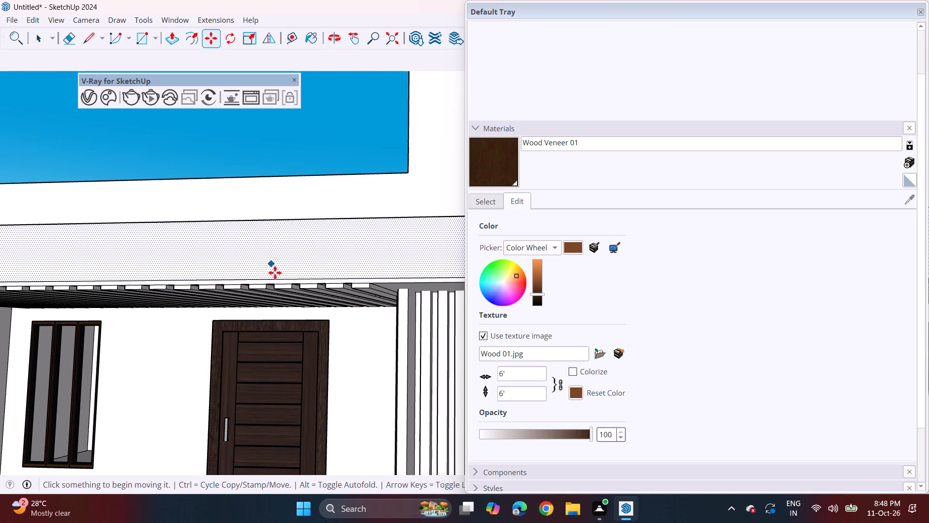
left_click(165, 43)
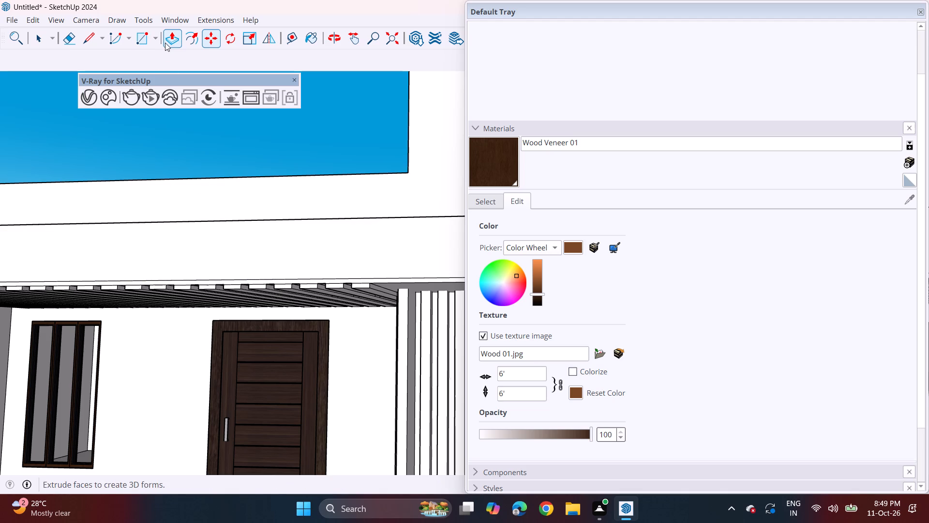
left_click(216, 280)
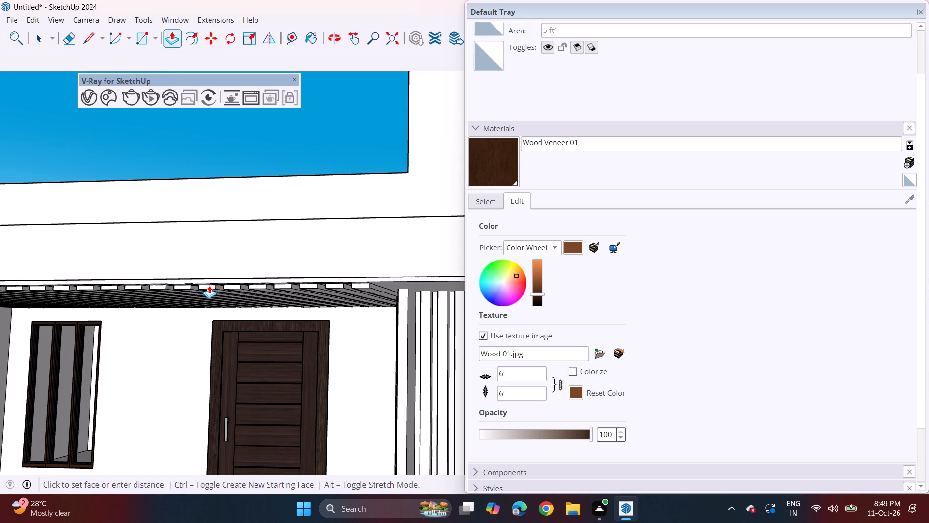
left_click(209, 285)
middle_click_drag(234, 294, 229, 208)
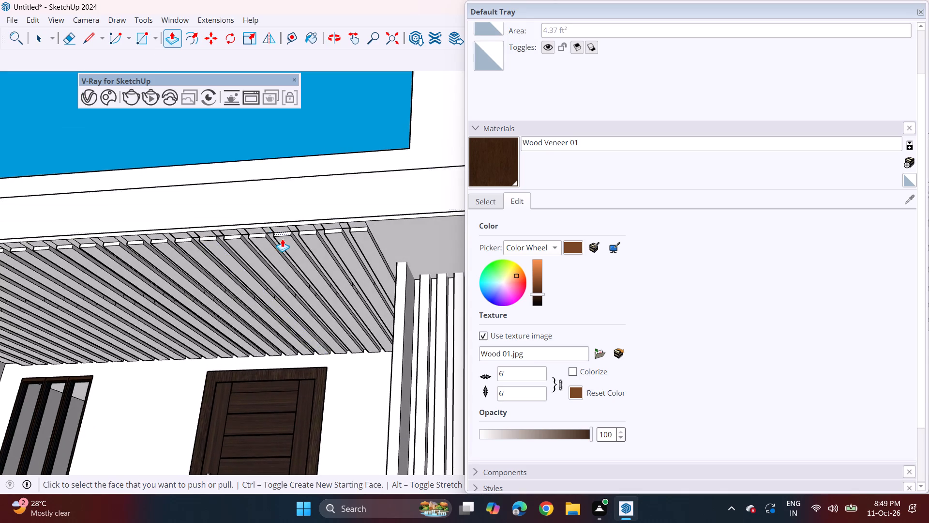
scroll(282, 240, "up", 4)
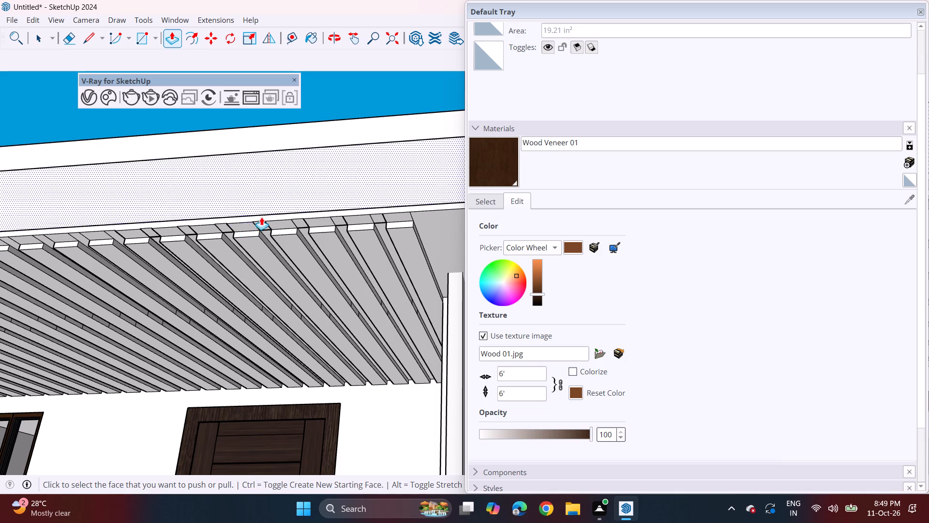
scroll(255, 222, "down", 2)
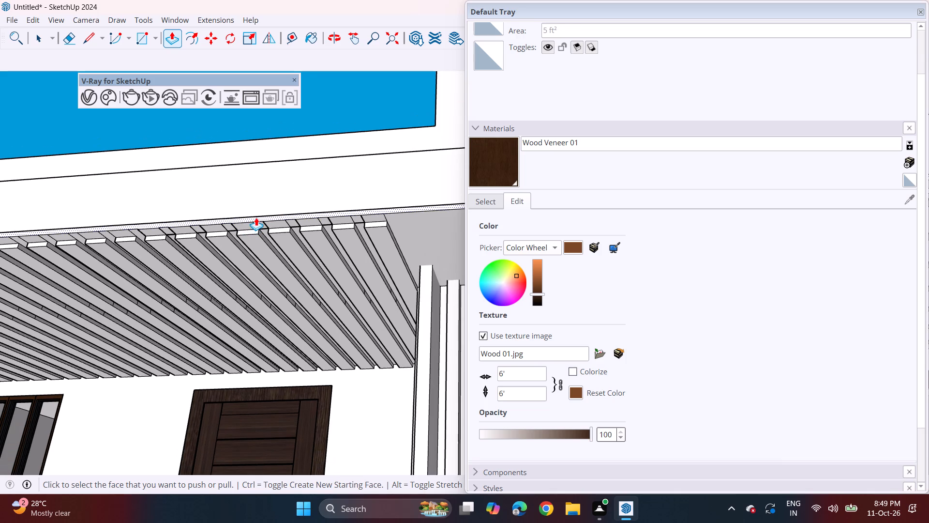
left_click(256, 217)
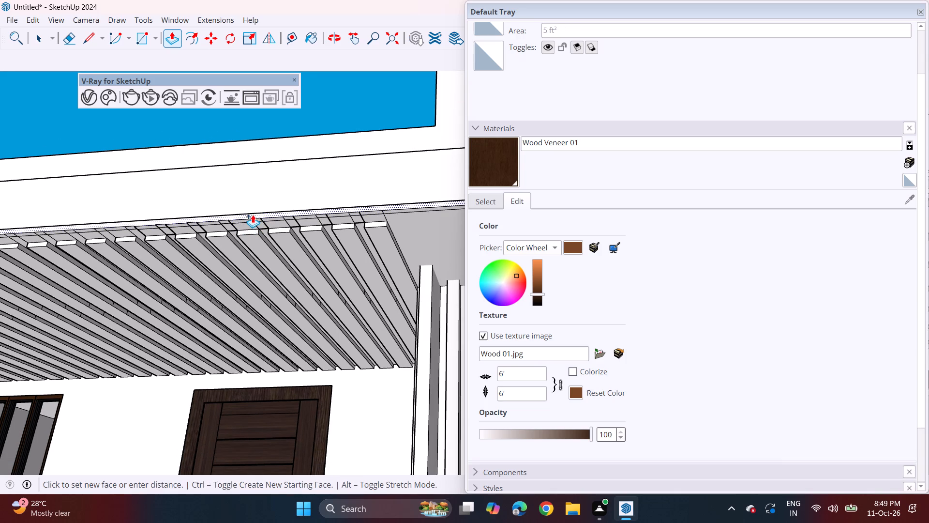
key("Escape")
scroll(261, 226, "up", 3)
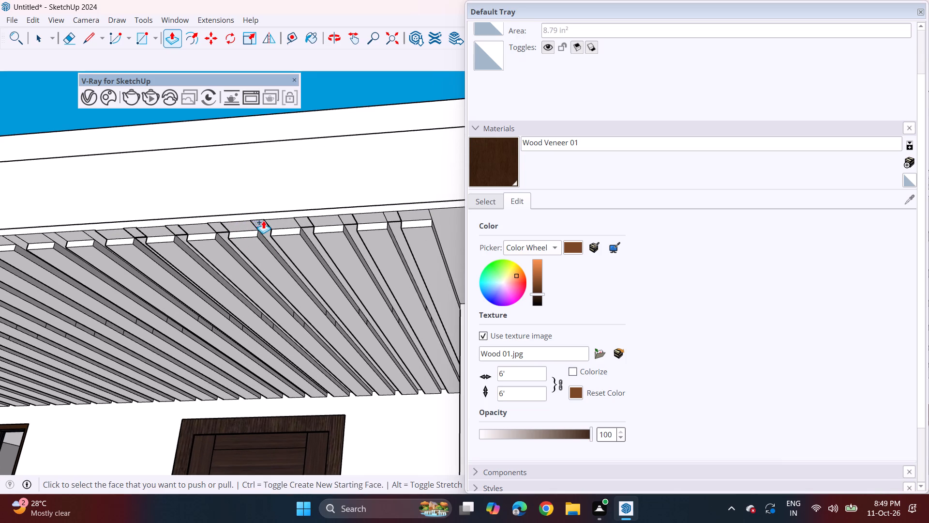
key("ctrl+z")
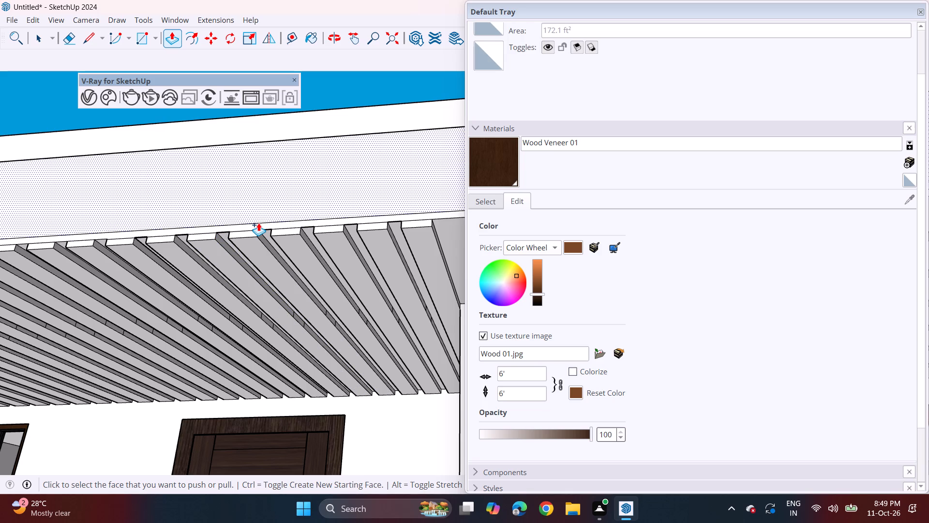
Pull the narrow face along the front edge of the top left balcony's ceiling outward with Push/Pull.
left_click(258, 223)
key("Escape")
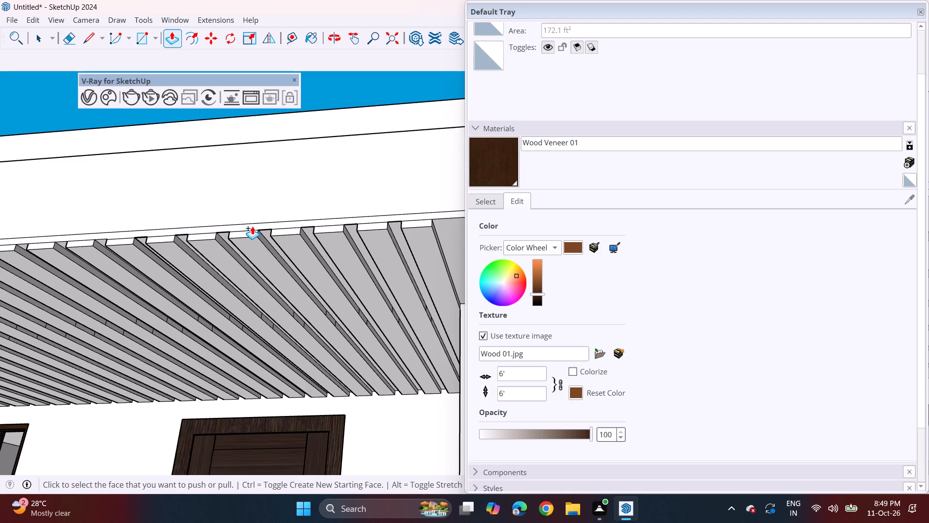
left_click(250, 224)
left_click(249, 218)
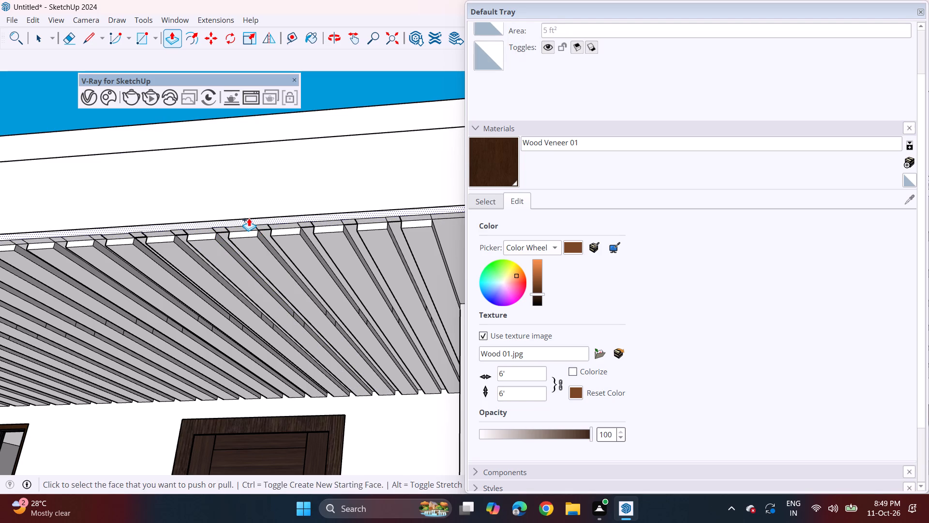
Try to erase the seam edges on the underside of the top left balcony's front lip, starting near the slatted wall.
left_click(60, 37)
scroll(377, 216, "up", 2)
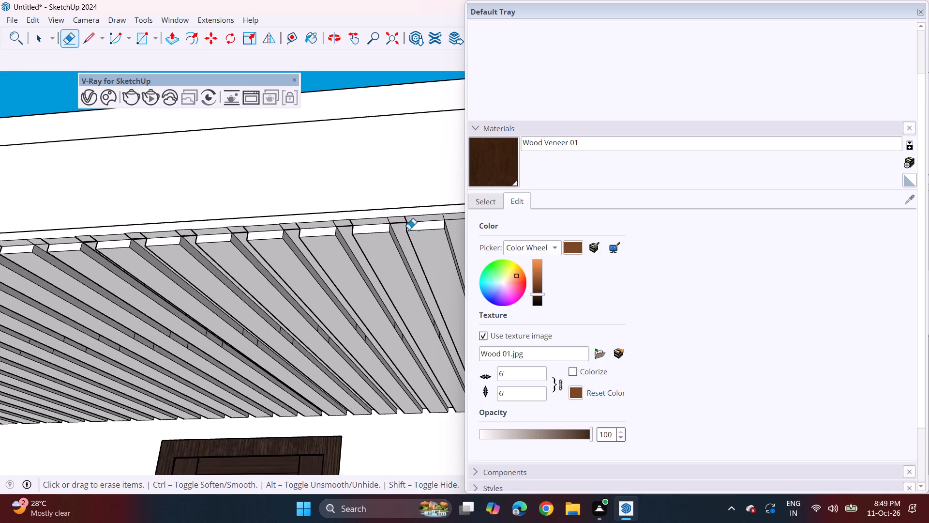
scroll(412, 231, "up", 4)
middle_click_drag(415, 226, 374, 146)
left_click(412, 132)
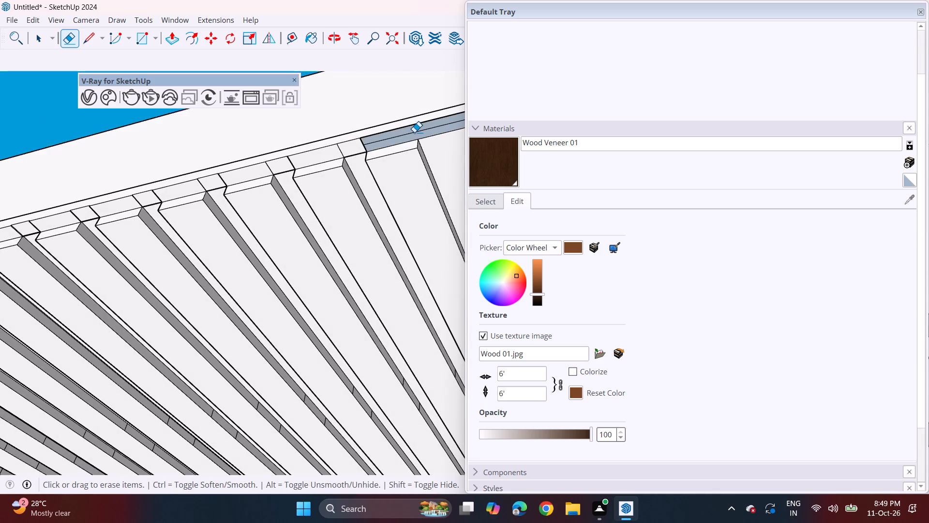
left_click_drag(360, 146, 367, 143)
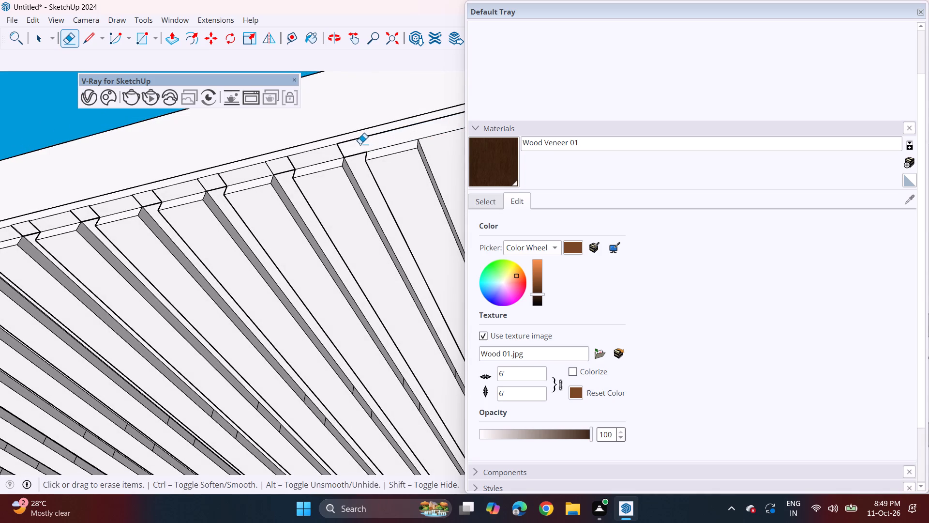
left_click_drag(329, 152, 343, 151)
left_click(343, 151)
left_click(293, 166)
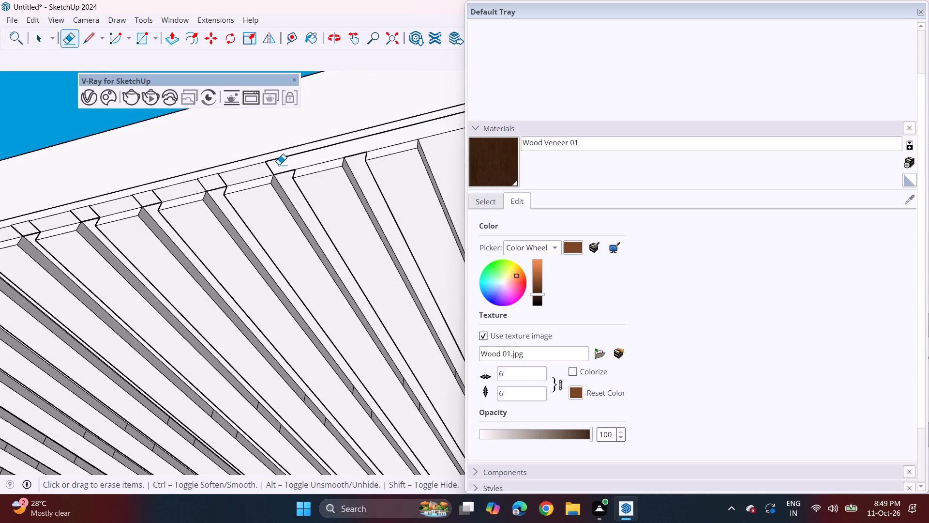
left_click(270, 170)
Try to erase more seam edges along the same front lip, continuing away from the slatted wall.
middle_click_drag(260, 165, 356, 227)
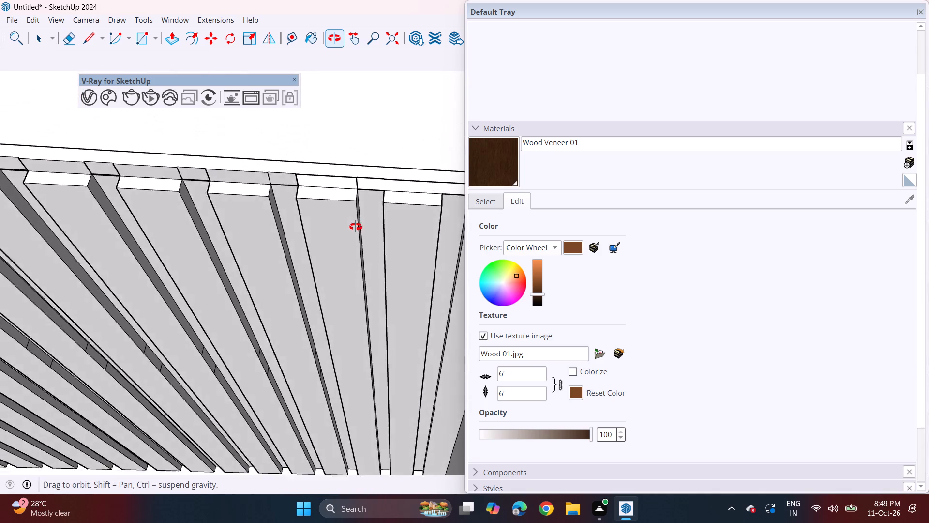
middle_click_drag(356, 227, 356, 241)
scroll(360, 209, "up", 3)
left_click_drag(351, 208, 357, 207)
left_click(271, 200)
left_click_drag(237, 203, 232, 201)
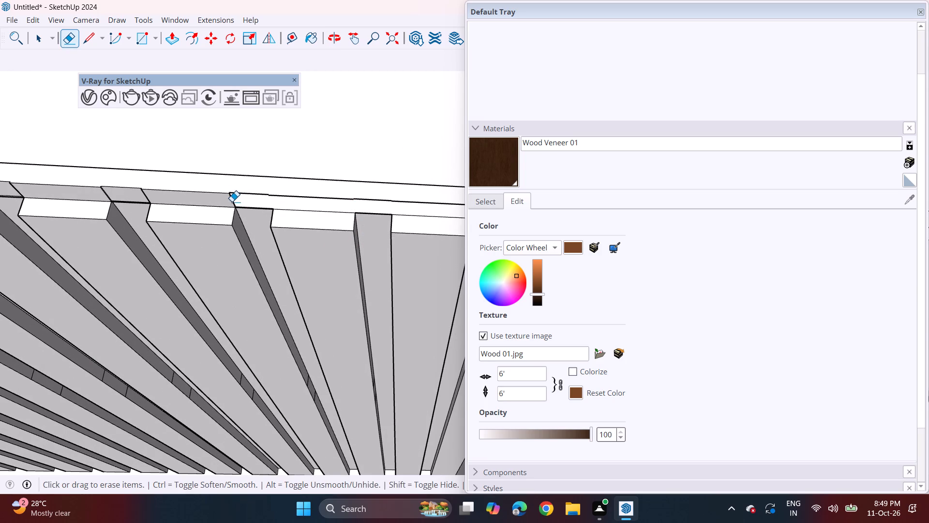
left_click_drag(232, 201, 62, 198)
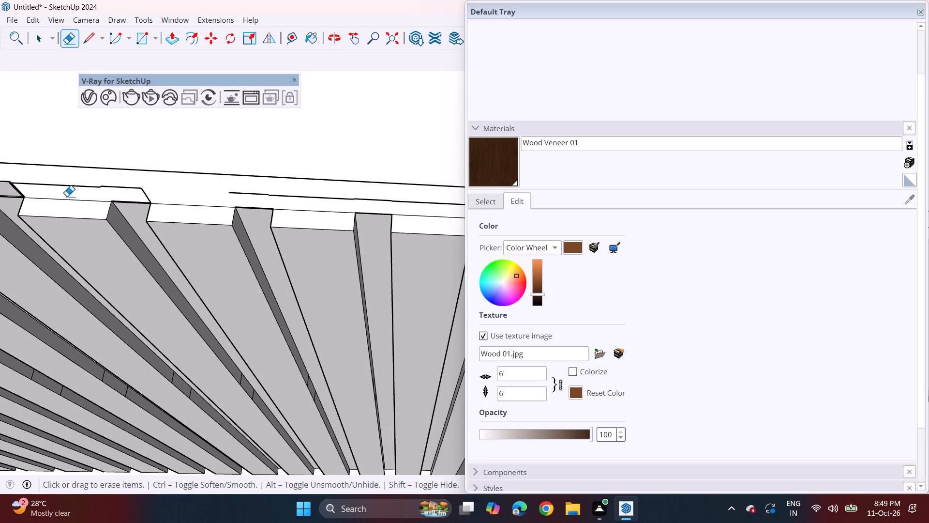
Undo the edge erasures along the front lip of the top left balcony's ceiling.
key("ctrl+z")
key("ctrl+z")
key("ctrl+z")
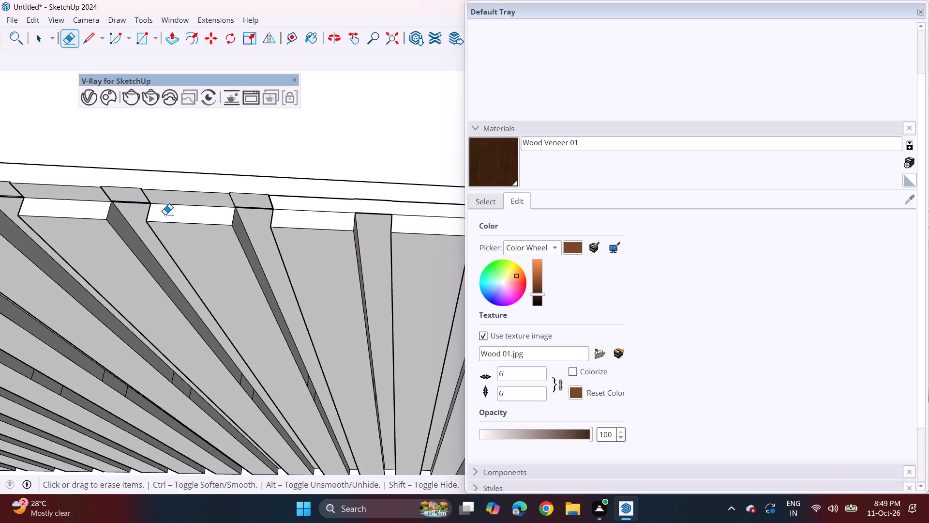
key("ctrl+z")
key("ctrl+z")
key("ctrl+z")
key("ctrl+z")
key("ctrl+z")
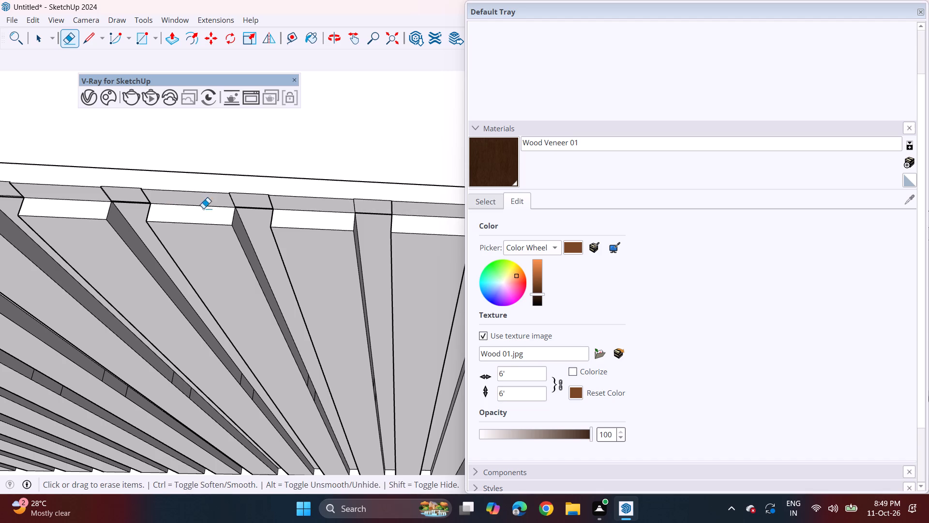
Paint the top right balcony's ceiling strips above the door with Wood Veneer 01, continuing from the already veneered outer strips.
scroll(197, 188, "up", 1)
scroll(196, 186, "down", 20)
scroll(196, 186, "down", 1)
middle_click_drag(207, 230, 210, 269)
scroll(238, 236, "down", 3)
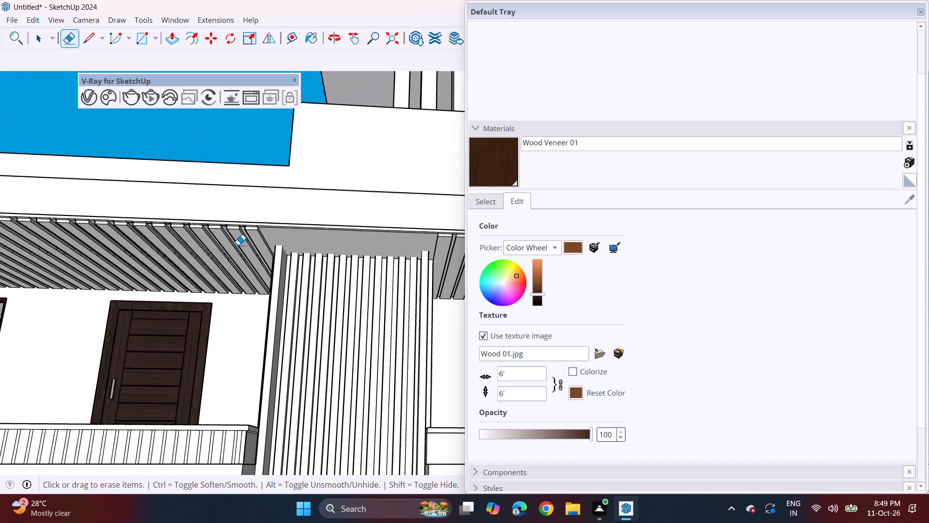
scroll(238, 245, "down", 14)
middle_click_drag(232, 264, 243, 289)
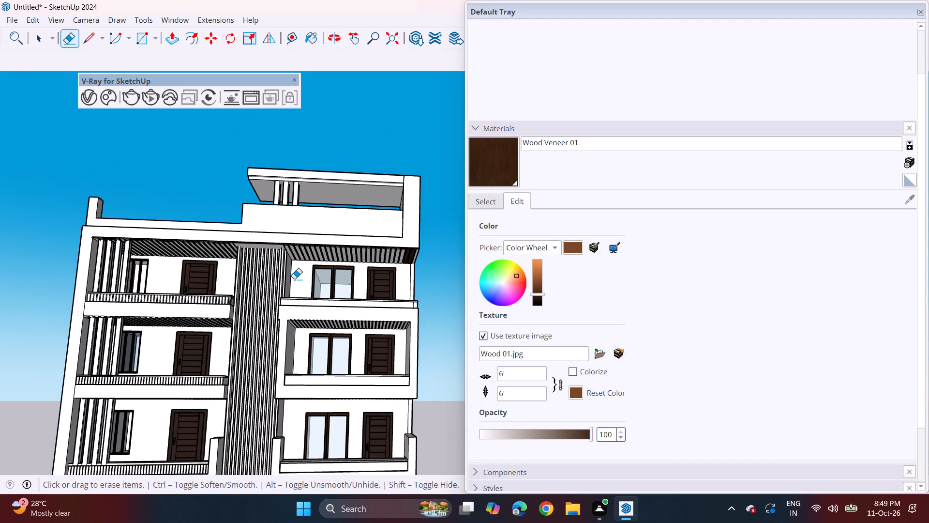
middle_click_drag(290, 276, 337, 273, "shift")
scroll(442, 265, "up", 4)
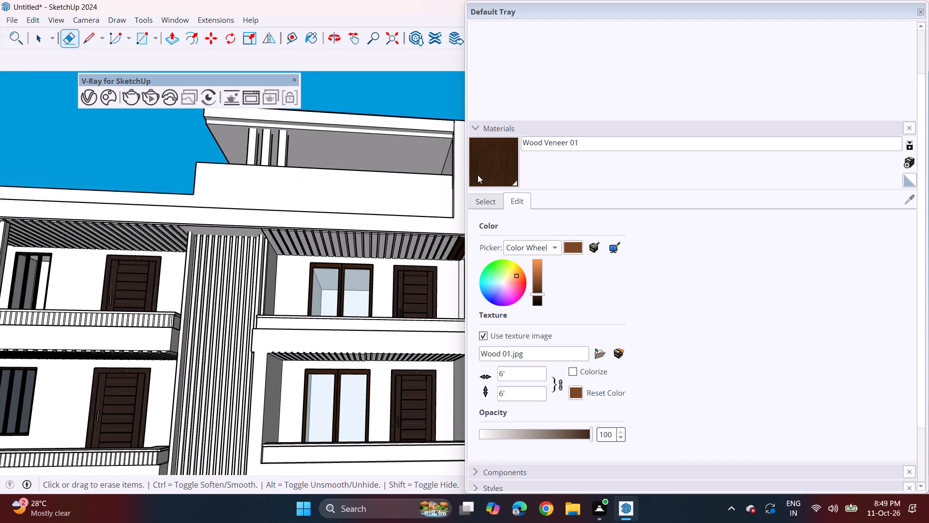
left_click(478, 175)
middle_click_drag(444, 279, 437, 243)
scroll(438, 247, "up", 6)
left_click(453, 247)
left_click(438, 251)
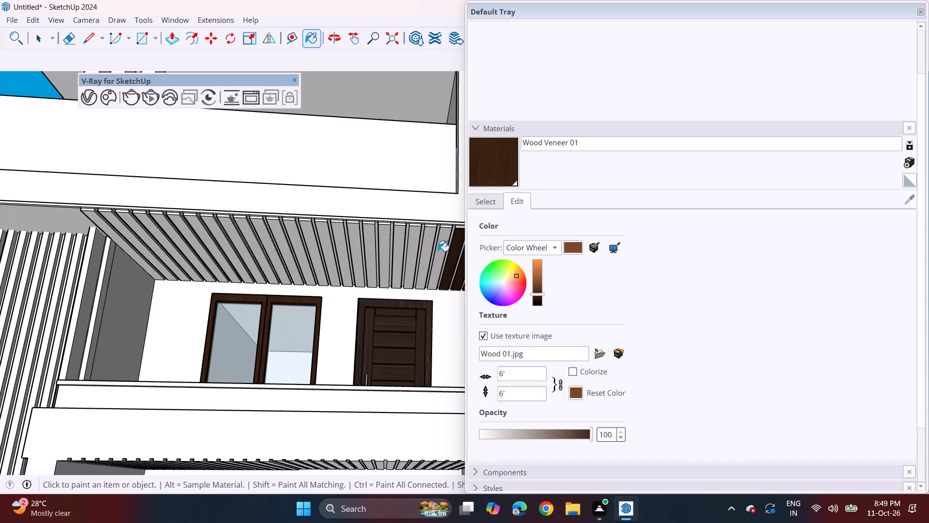
left_click(422, 256)
left_click(412, 260)
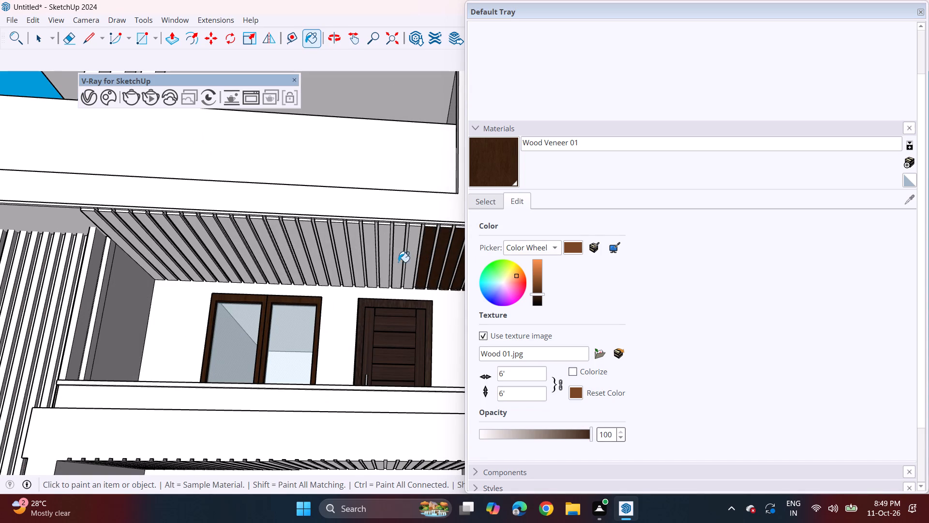
left_click(397, 260)
left_click(388, 261)
left_click(371, 261)
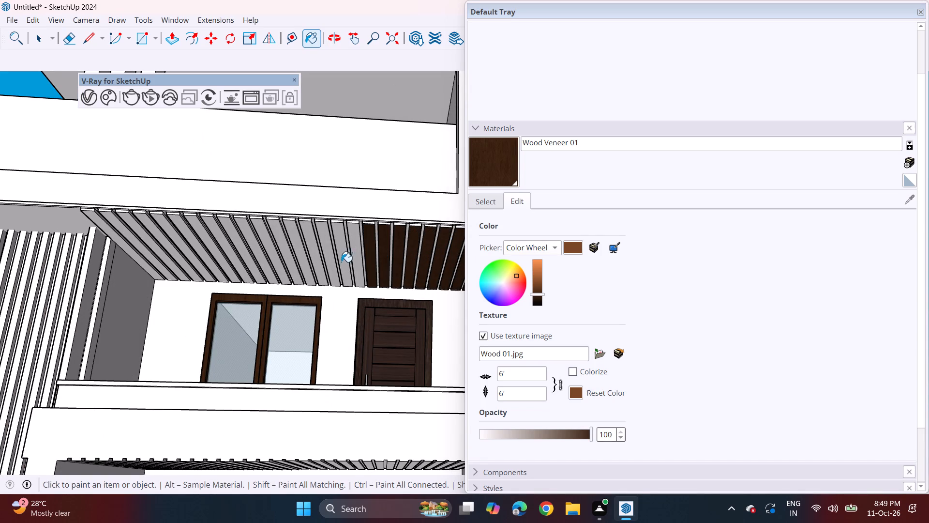
Paint the top right balcony's ceiling strips between the door and the middle of the window with Wood Veneer 01.
left_click(358, 256)
left_click(341, 263)
left_click(331, 265)
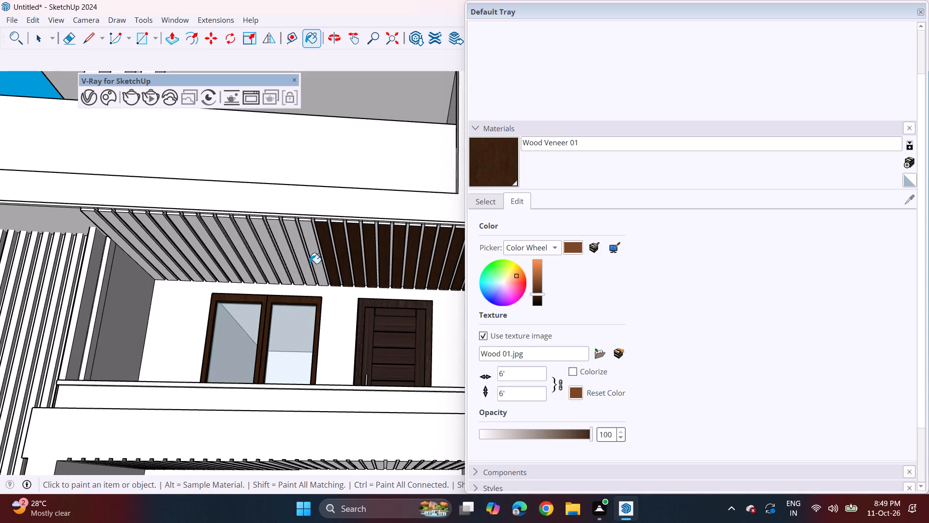
left_click(314, 262)
left_click(302, 264)
left_click(285, 261)
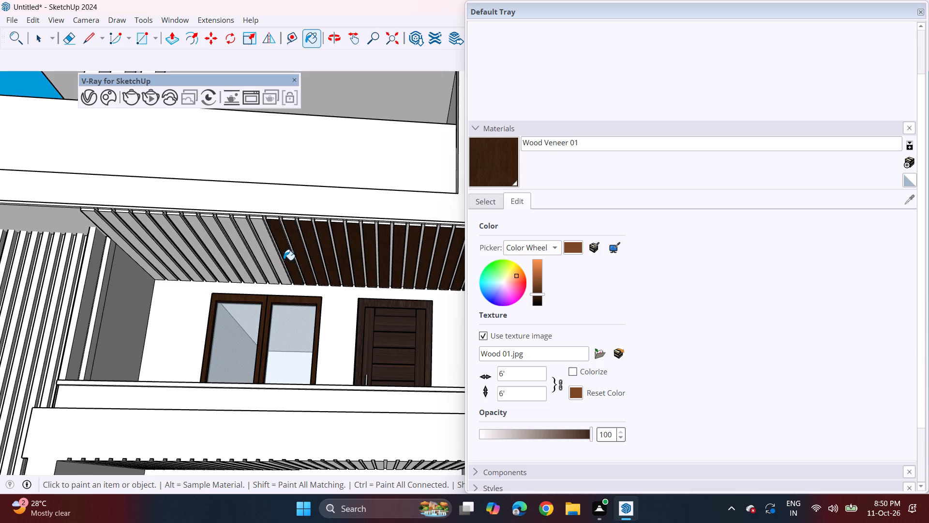
left_click(277, 261)
left_click(259, 261)
left_click(249, 256)
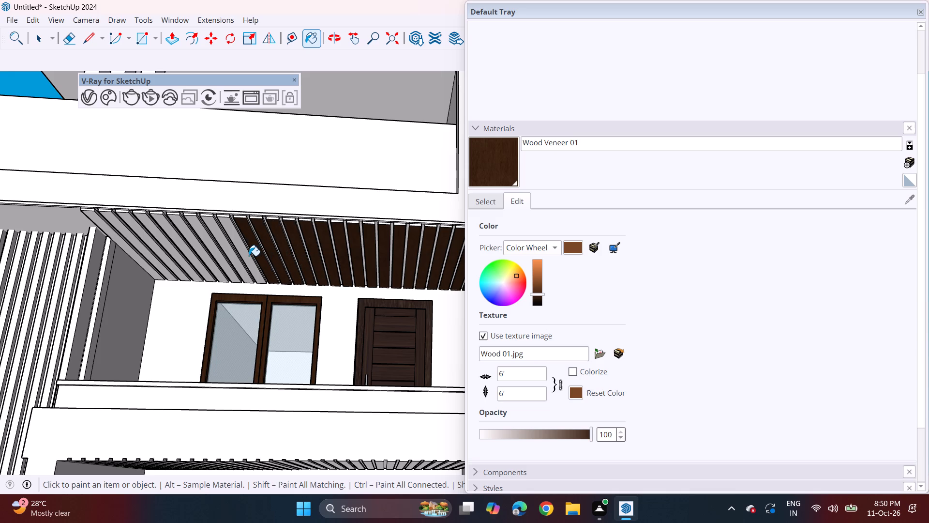
Paint the remaining ceiling strips of the top right balcony, up to the slatted wall, with Wood Veneer 01.
left_click(230, 259)
left_click(224, 257)
left_click(216, 259)
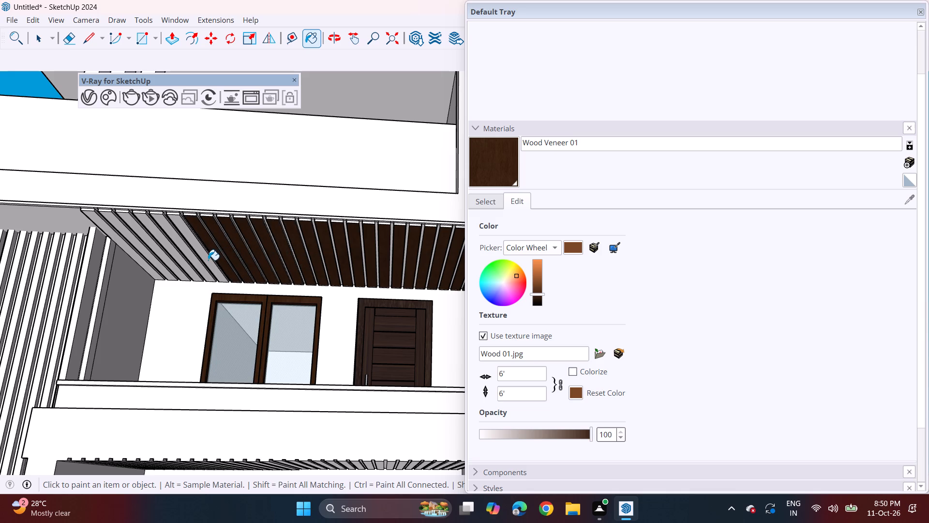
left_click(208, 260)
left_click(194, 261)
left_click(180, 261)
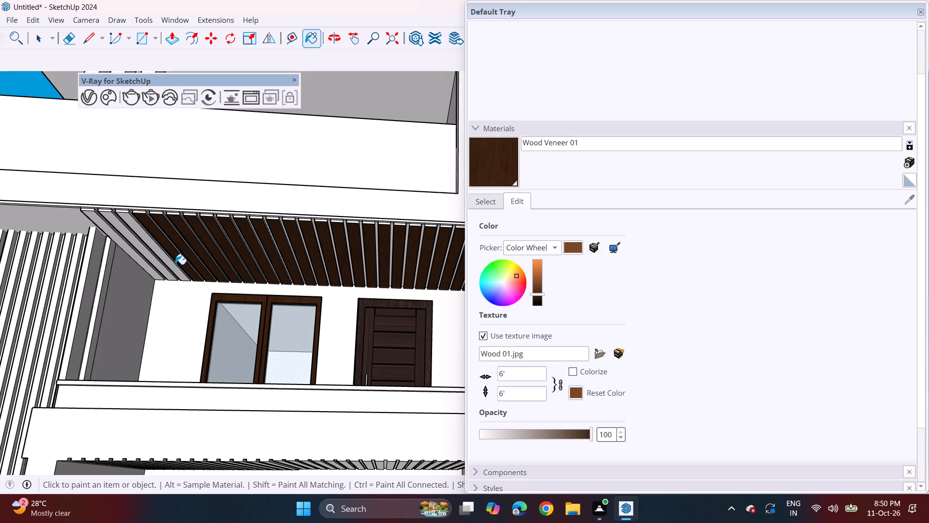
left_click(174, 266)
left_click(162, 272)
left_click(151, 275)
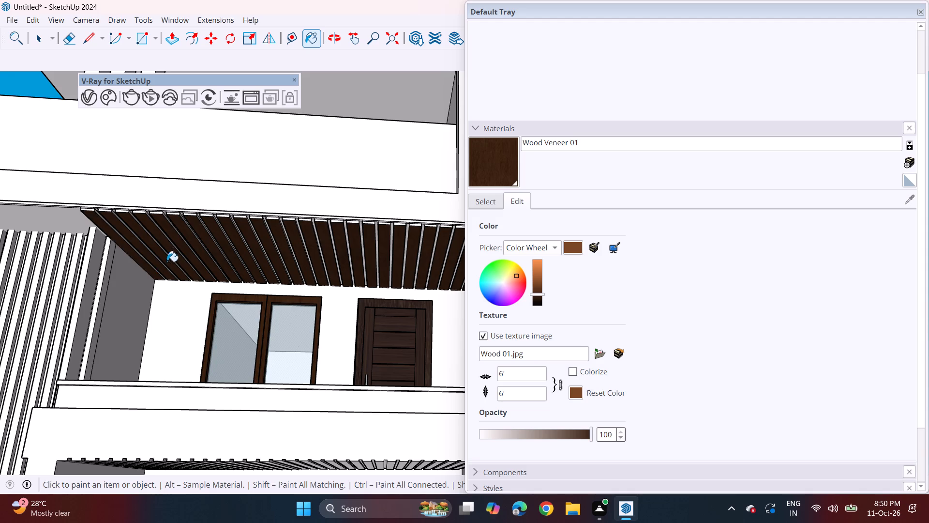
Paint the front end of the top right balcony's ceiling strip nearest the slatted wall with Wood Veneer 01.
middle_click_drag(169, 257, 229, 246)
scroll(228, 238, "down", 6)
middle_click_drag(255, 252, 336, 269, "shift")
middle_click_drag(321, 263, 267, 297)
scroll(278, 247, "up", 13)
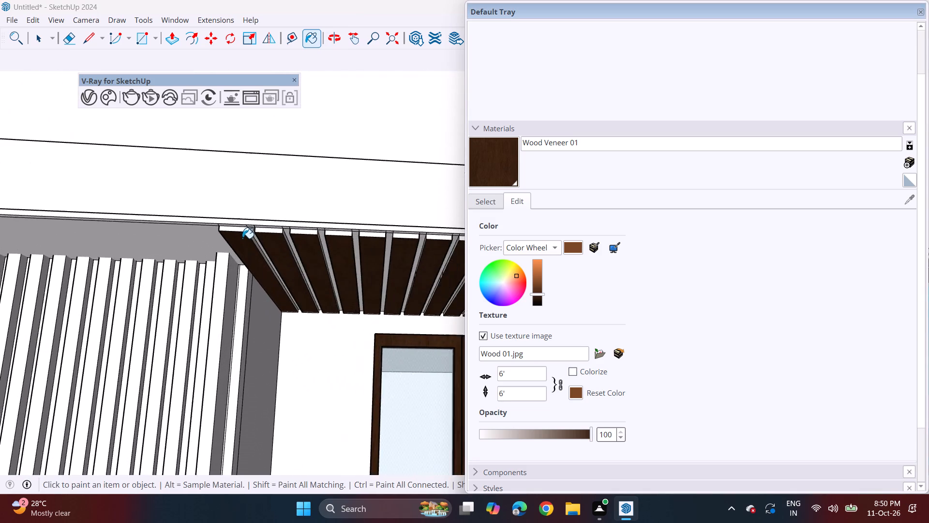
scroll(242, 237, "up", 4)
left_click(240, 223)
right_click(241, 225)
right_click_drag(247, 225, 256, 225)
right_click(256, 225)
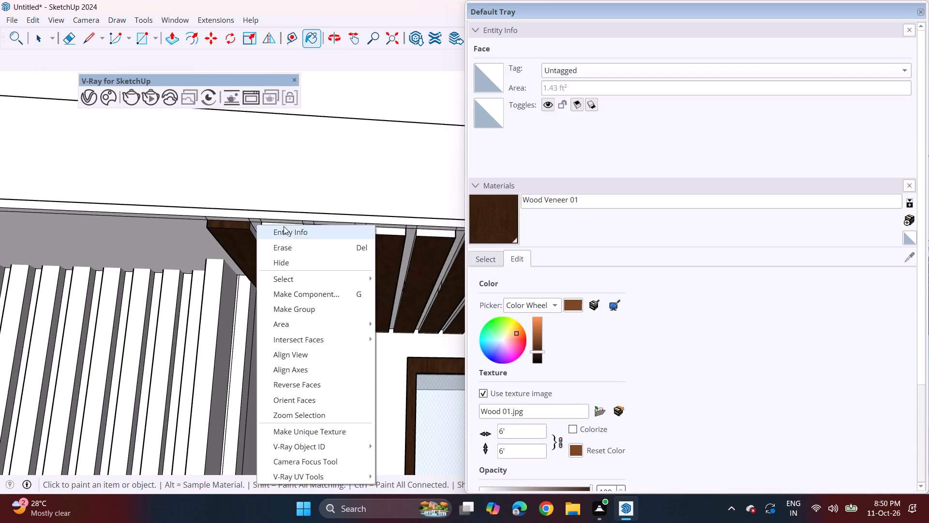
left_click(513, 218)
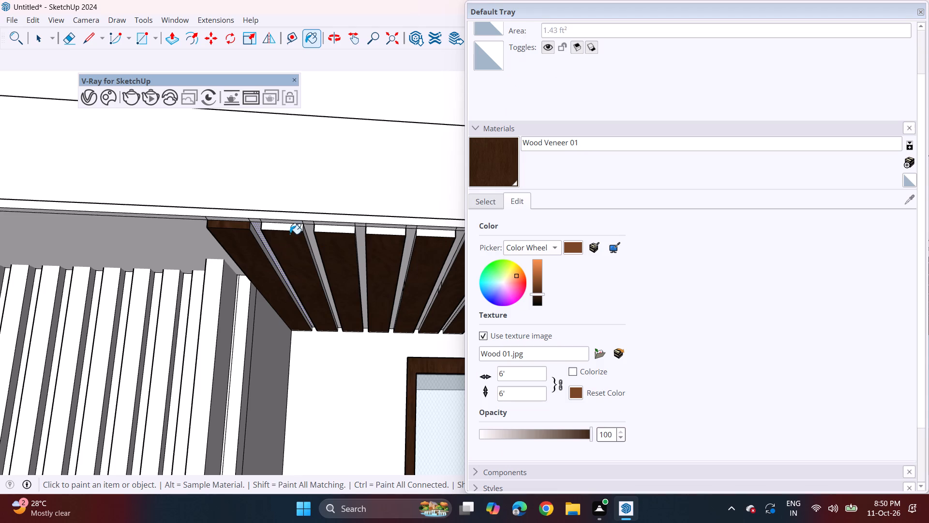
Paint the front ends of the top right balcony's ceiling strips, from beside the slatted wall toward the window, with Wood Veneer 01.
left_click(293, 229)
left_click(331, 231)
left_click(378, 234)
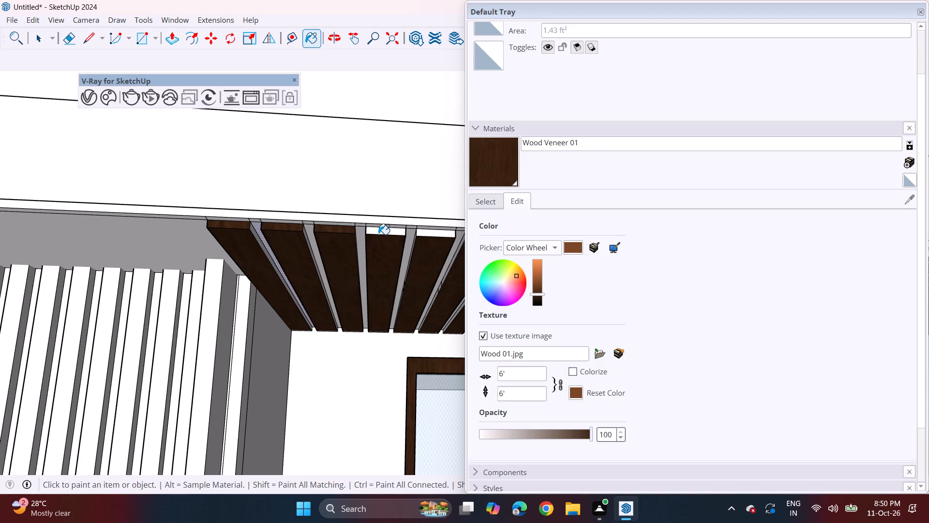
middle_click_drag(387, 247, 199, 254, "shift")
left_click(196, 241)
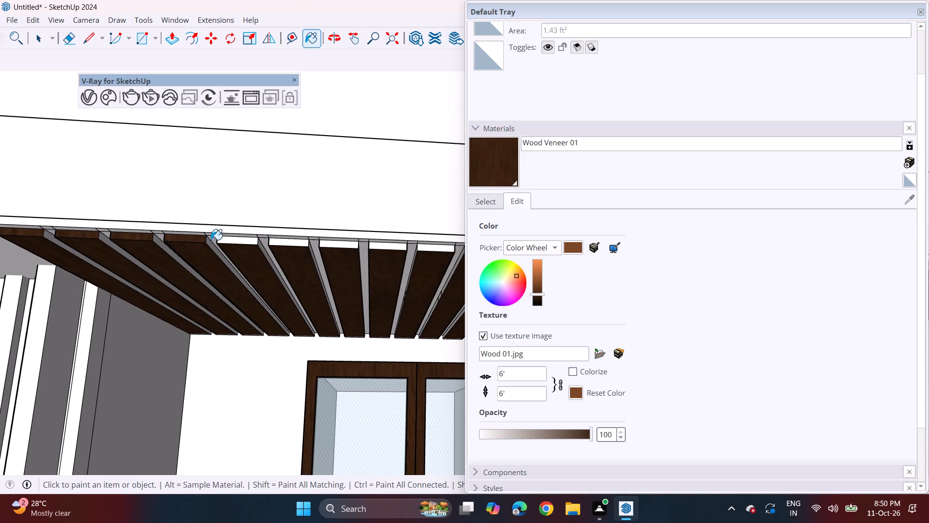
left_click(227, 240)
left_click(299, 242)
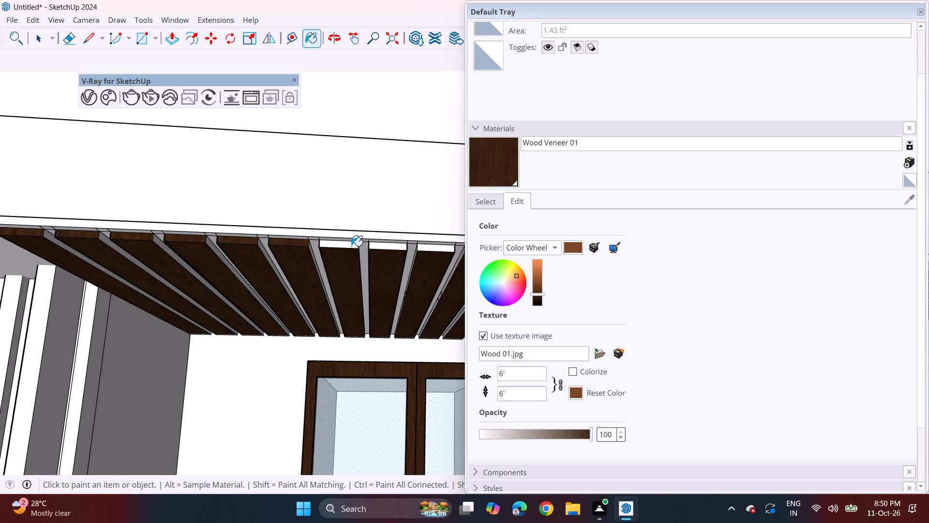
left_click(351, 246)
left_click_drag(376, 249, 380, 251)
left_click(432, 247)
left_click(396, 247)
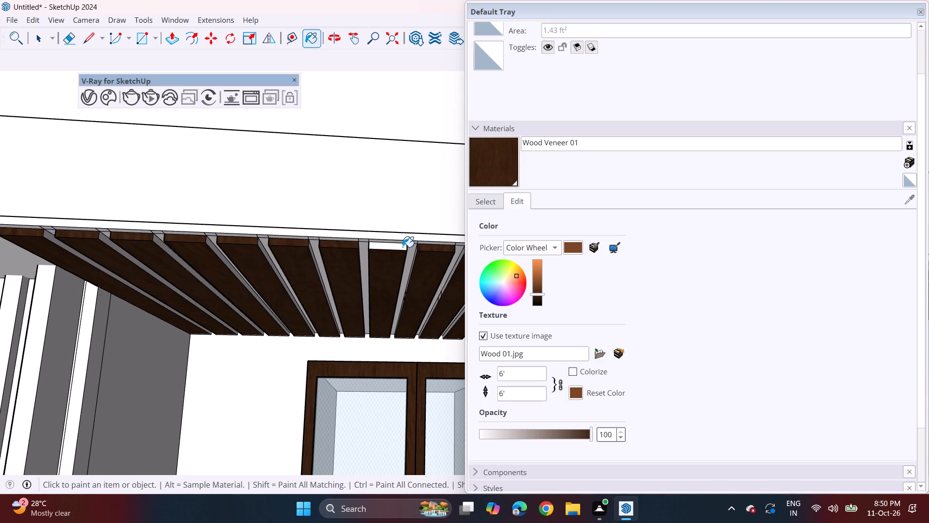
Paint the front ends of the top right balcony's next ceiling strips, across the window, with Wood Veneer 01.
middle_click_drag(413, 258, 101, 265, "shift")
left_click(160, 257)
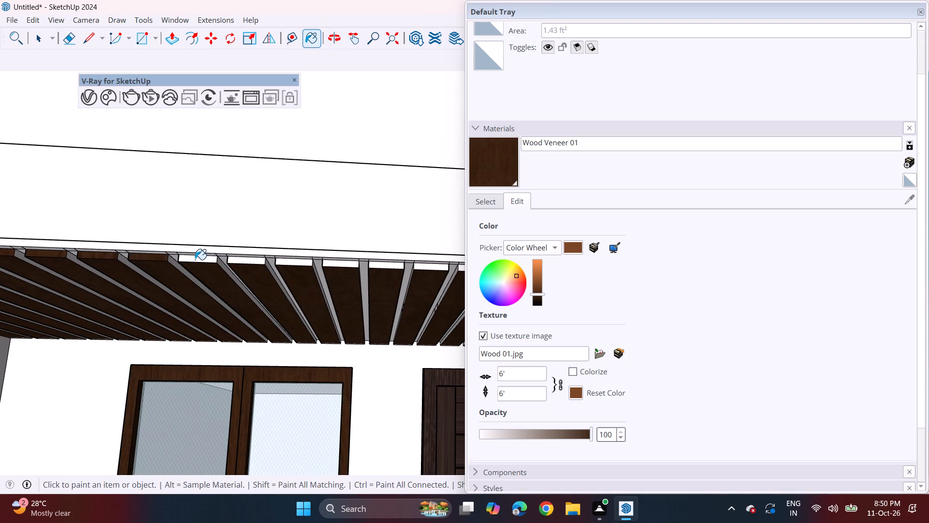
left_click(195, 259)
left_click_drag(242, 261, 248, 263)
left_click(302, 263)
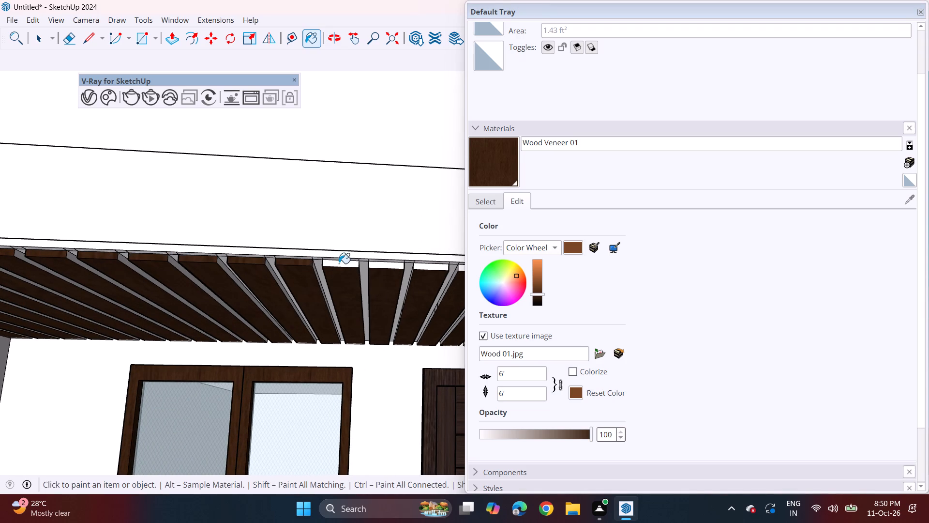
left_click_drag(339, 263, 344, 266)
left_click(379, 268)
left_click(397, 268)
left_click(396, 262)
left_click(437, 268)
Paint the front ends of the top right balcony's ceiling strips from the window toward the door with Wood Veneer 01.
middle_click_drag(423, 270, 141, 278)
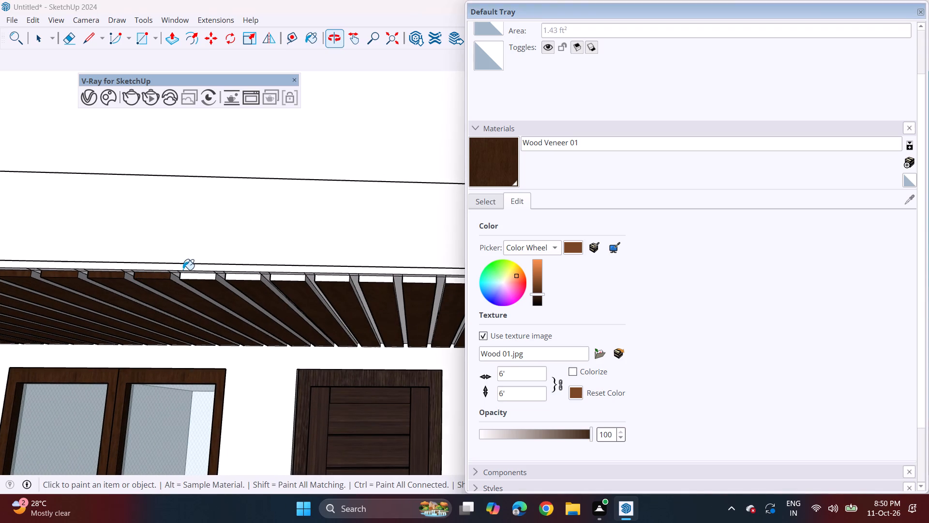
left_click_drag(194, 275, 198, 277)
left_click(255, 277)
left_click(278, 279)
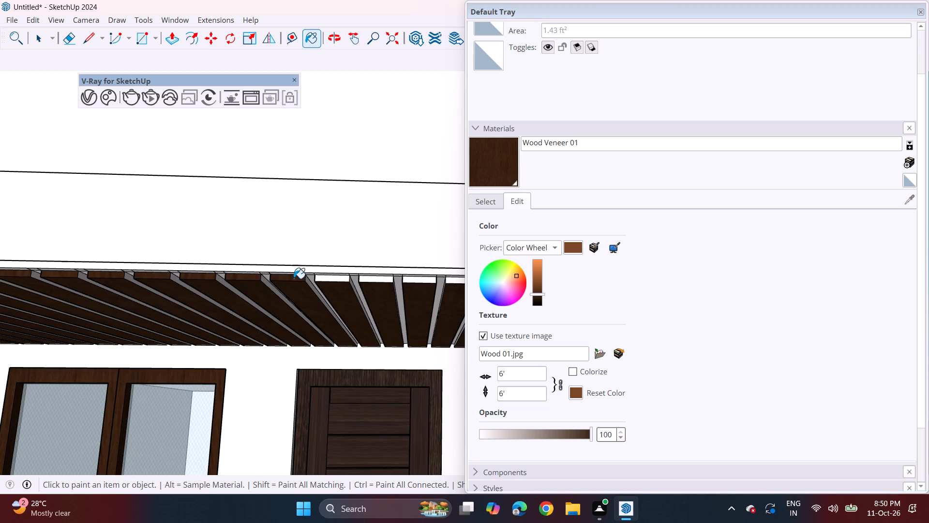
left_click(326, 280)
left_click_drag(374, 281, 373, 279)
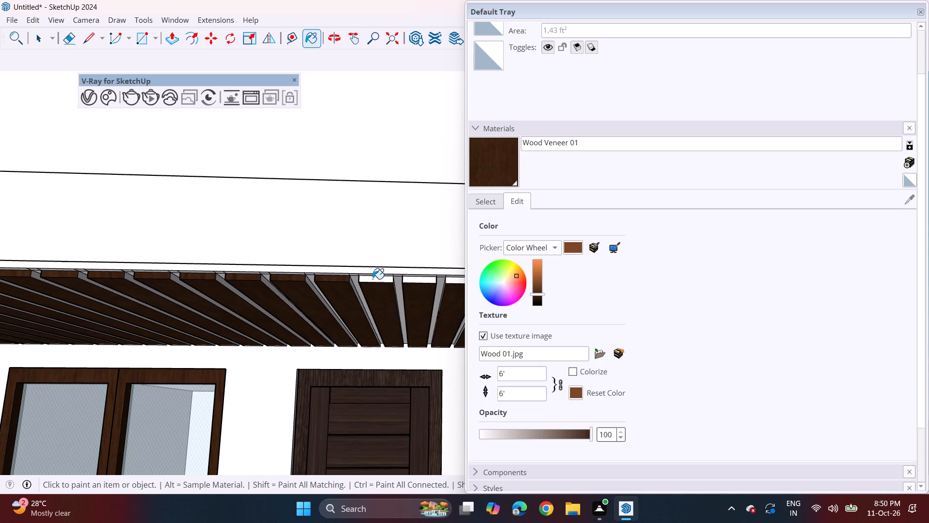
left_click_drag(373, 279, 375, 277)
left_click(375, 276)
left_click(387, 281)
Paint the remaining white front ends of the top right balcony's ceiling strips, up to the outer corner, with Wood Veneer 01.
middle_click_drag(370, 282, 121, 273, "shift")
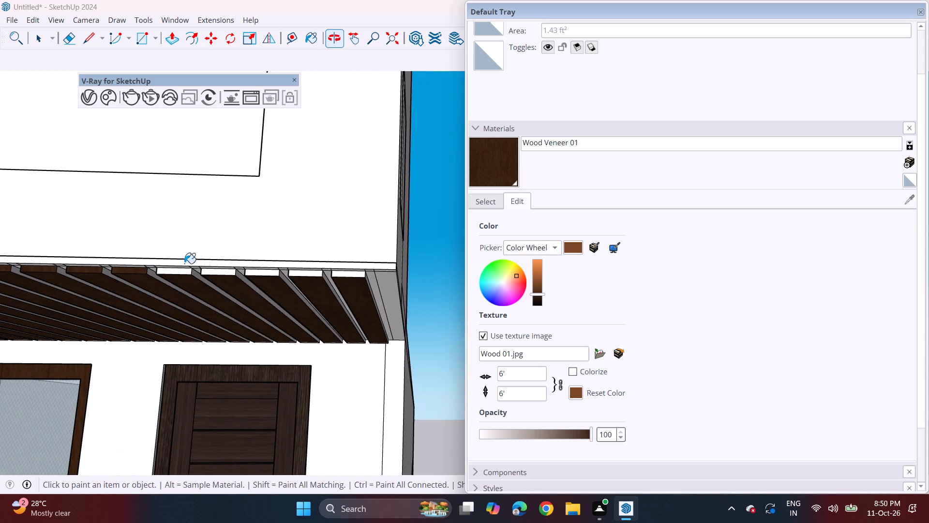
left_click(183, 272)
left_click(221, 271)
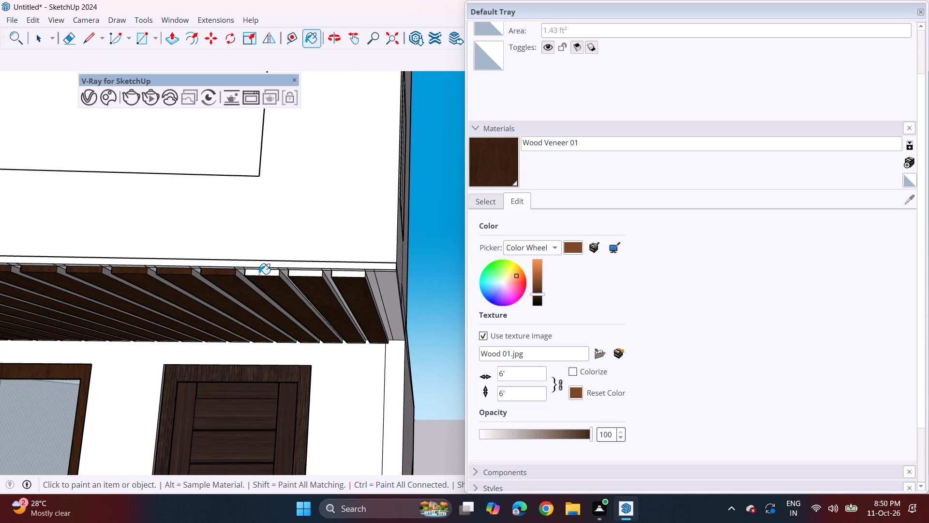
left_click(260, 273)
left_click(310, 276)
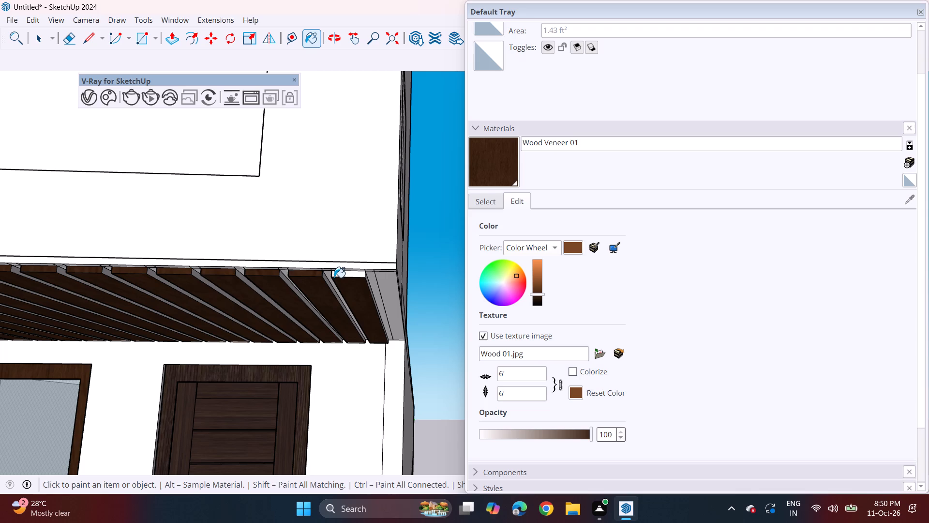
left_click(336, 275)
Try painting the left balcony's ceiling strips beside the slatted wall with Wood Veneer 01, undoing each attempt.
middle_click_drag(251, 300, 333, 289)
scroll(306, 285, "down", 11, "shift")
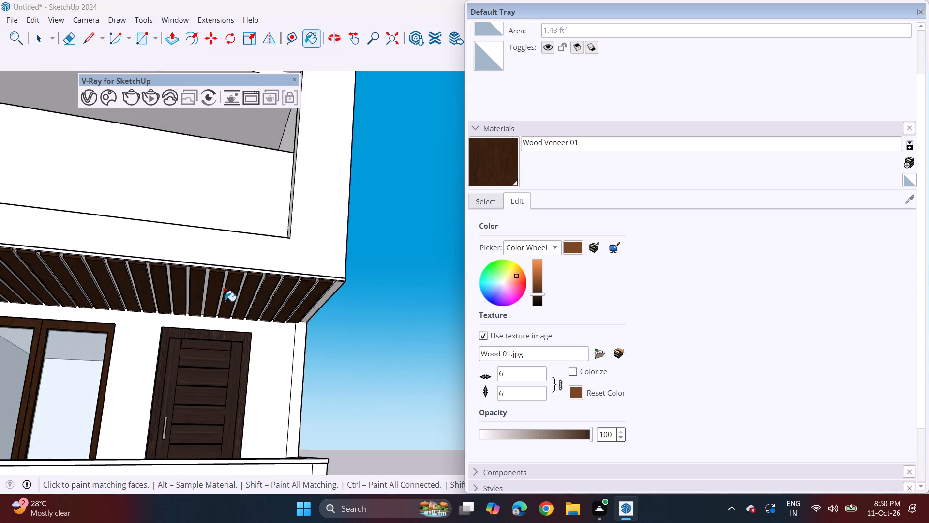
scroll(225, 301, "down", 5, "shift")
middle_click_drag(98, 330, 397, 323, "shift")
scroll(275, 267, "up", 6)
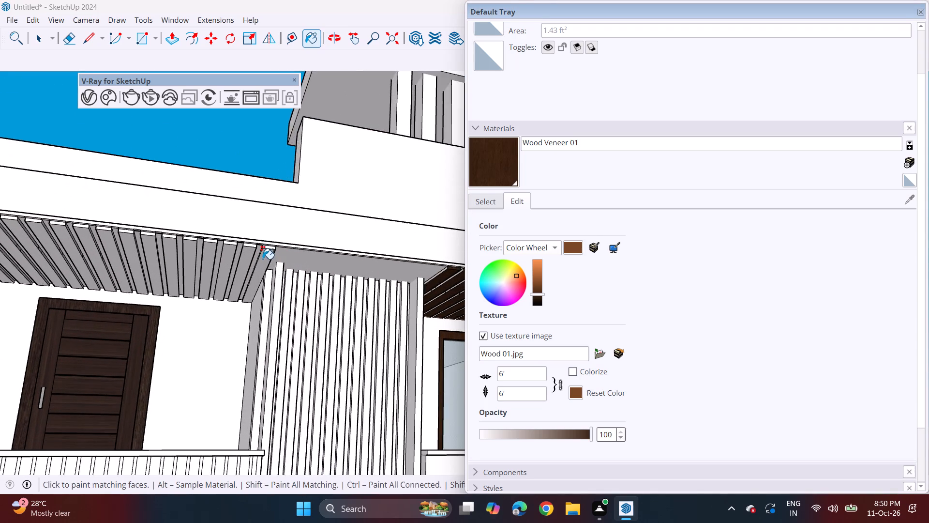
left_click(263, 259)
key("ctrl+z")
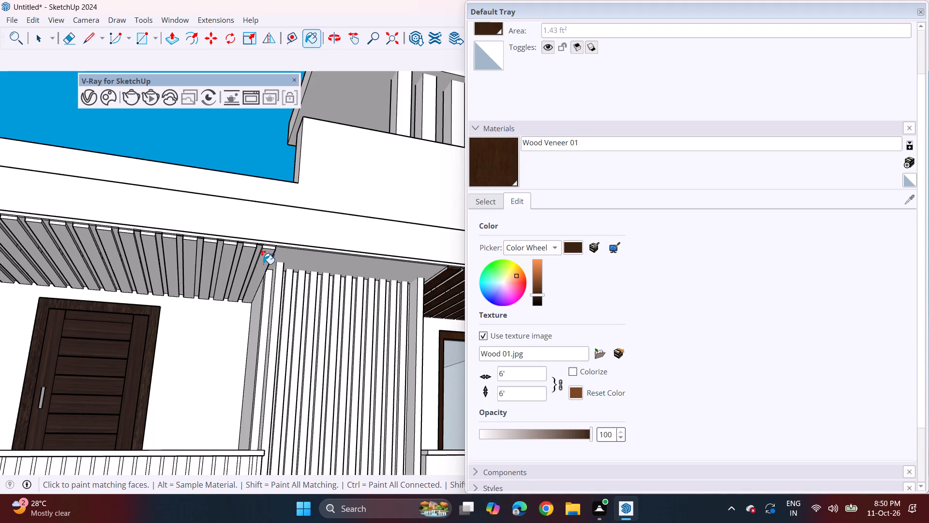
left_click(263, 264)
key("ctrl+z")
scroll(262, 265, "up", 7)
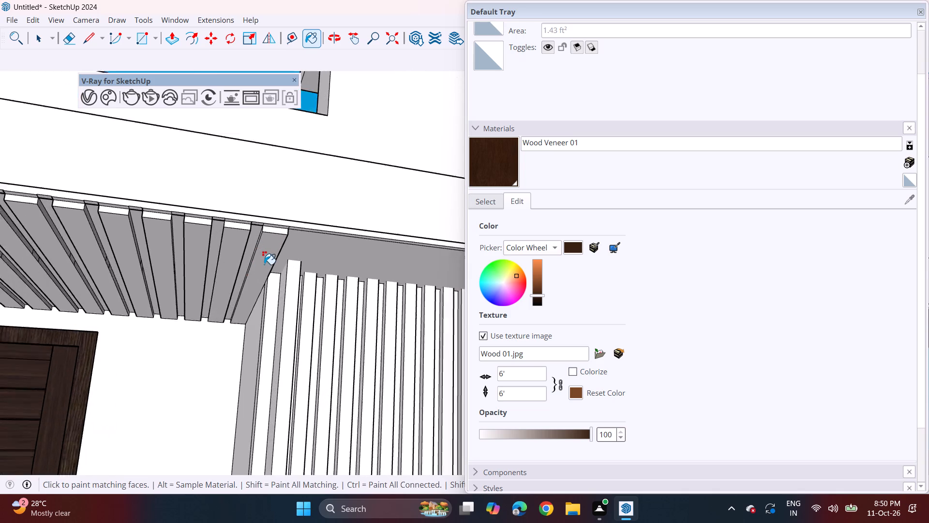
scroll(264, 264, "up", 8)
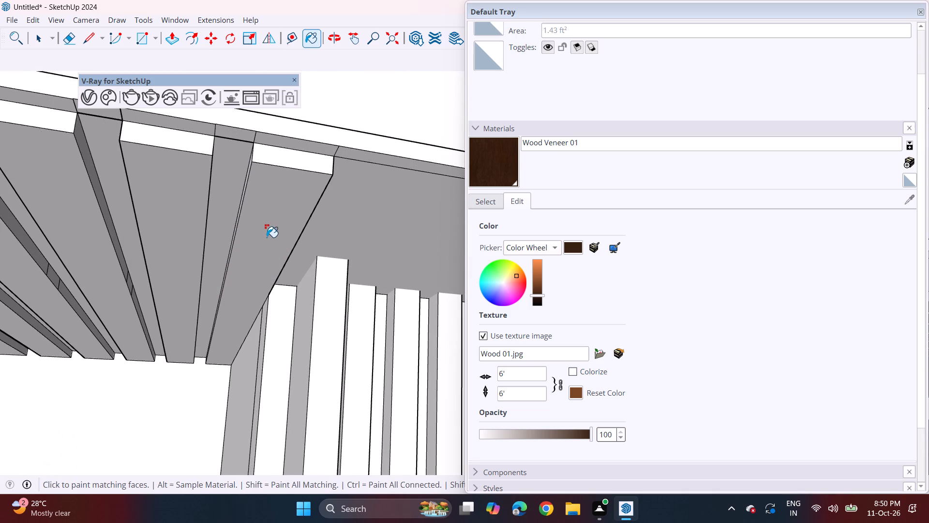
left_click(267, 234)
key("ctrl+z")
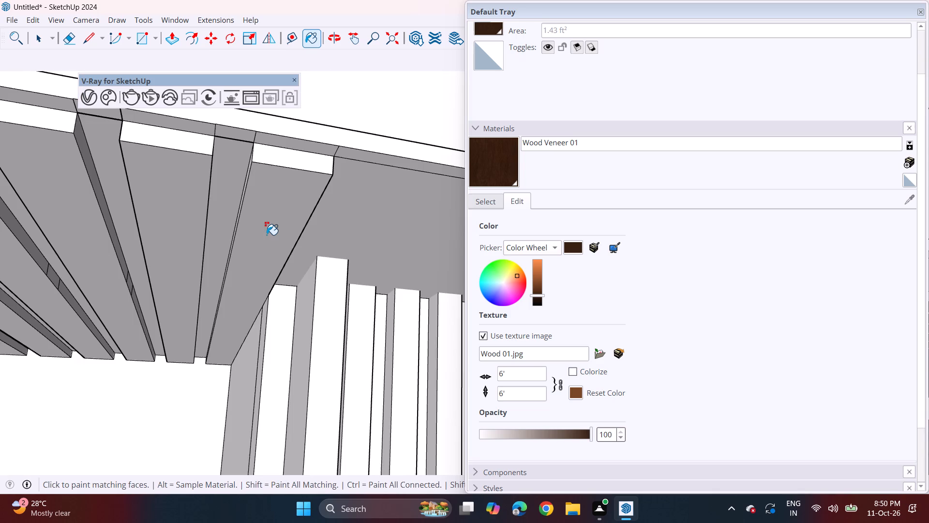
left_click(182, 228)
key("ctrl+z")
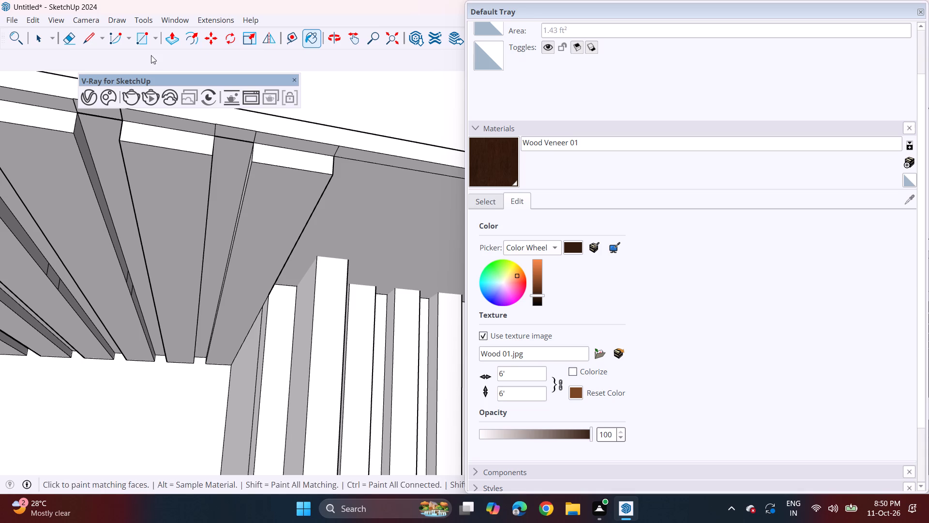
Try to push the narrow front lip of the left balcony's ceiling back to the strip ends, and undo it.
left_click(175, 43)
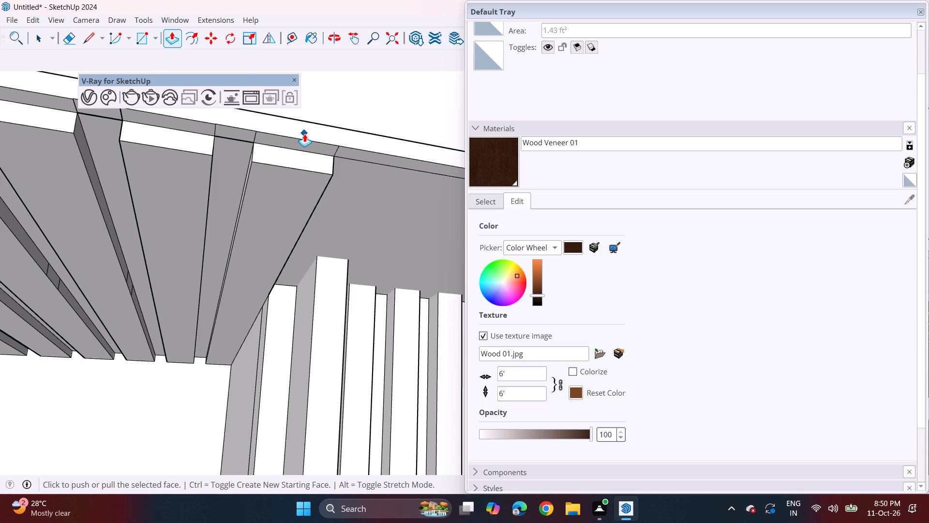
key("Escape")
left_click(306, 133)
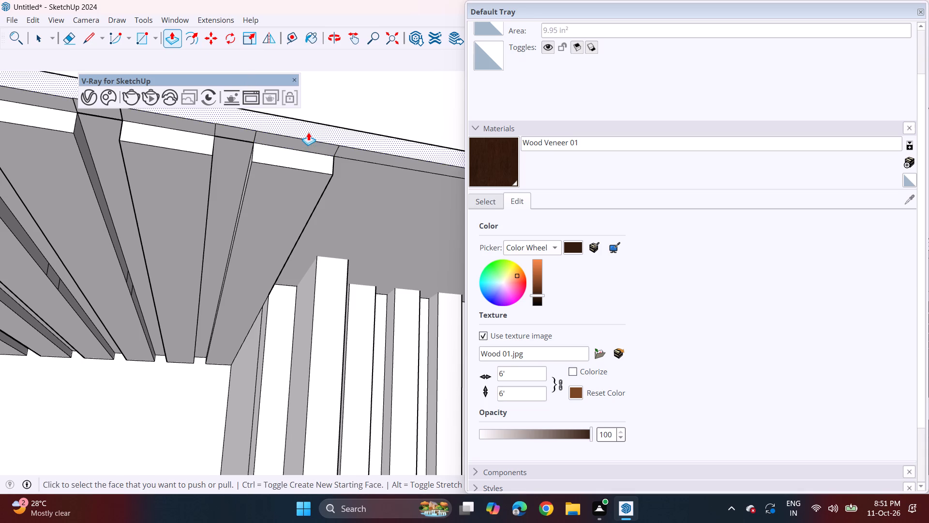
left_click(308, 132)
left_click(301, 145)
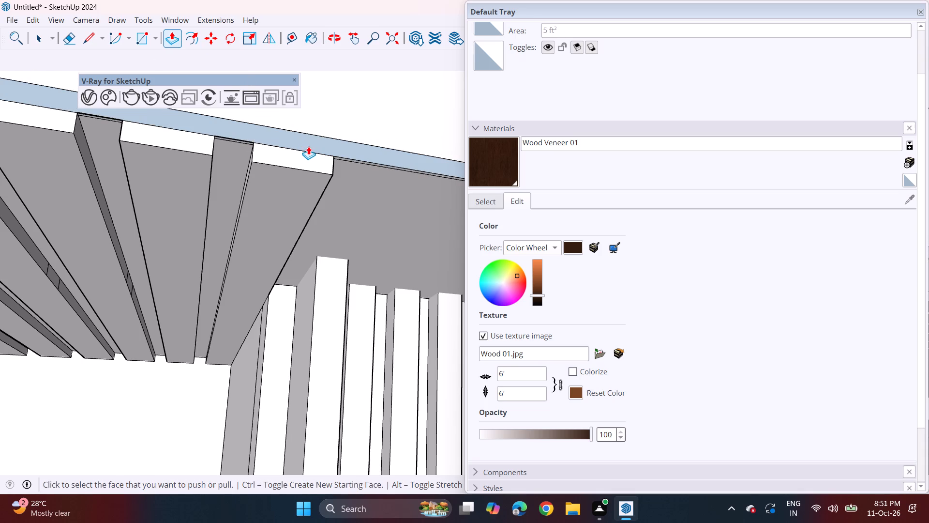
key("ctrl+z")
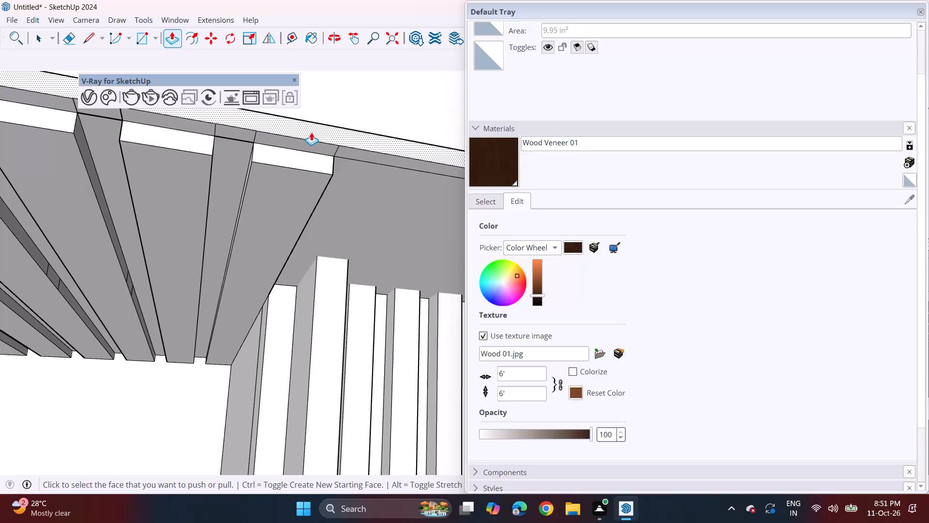
Push the narrow front lip of the left balcony's ceiling flush with the strips' front ends.
left_click(311, 132)
left_click(305, 143)
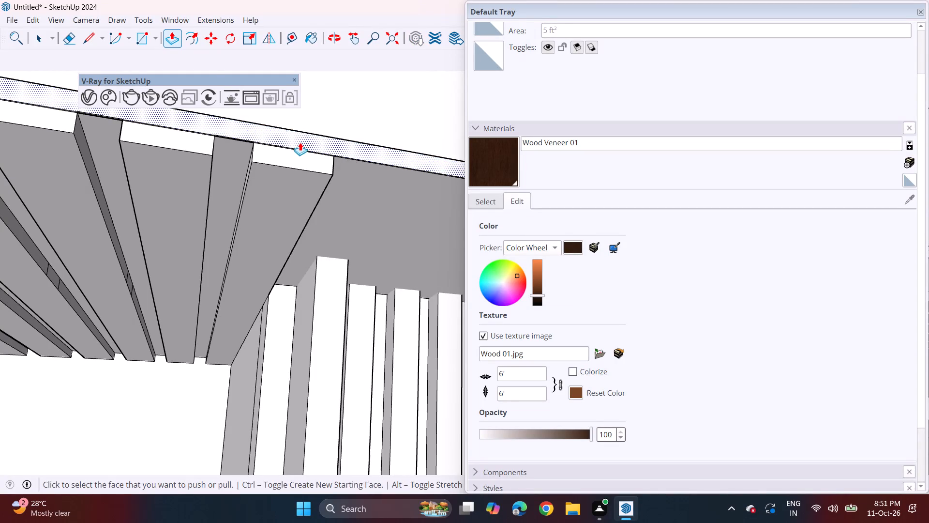
Paint the undersides of the left balcony's four ceiling strips nearest the slatted wall with Wood Veneer 01.
left_click(488, 157)
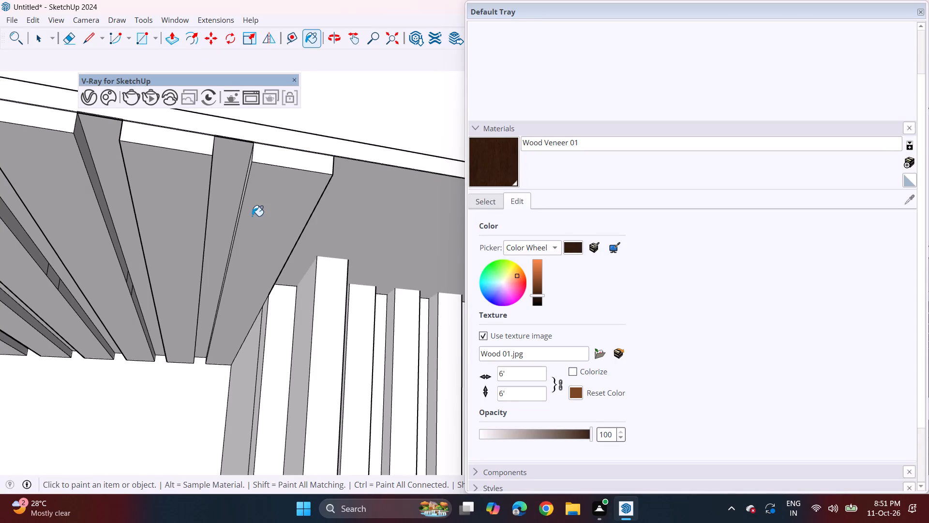
left_click(252, 216)
left_click(190, 210)
left_click(74, 205)
middle_click_drag(130, 207, 360, 248)
left_click(238, 215)
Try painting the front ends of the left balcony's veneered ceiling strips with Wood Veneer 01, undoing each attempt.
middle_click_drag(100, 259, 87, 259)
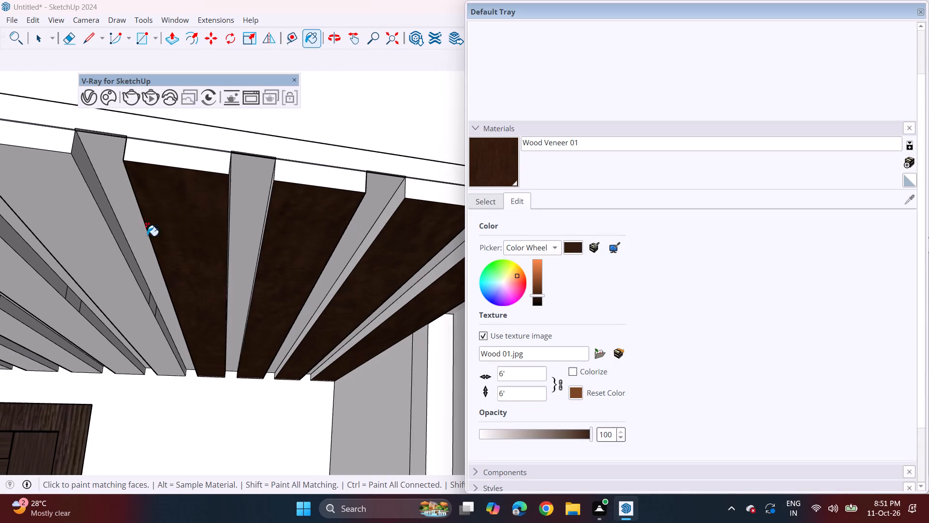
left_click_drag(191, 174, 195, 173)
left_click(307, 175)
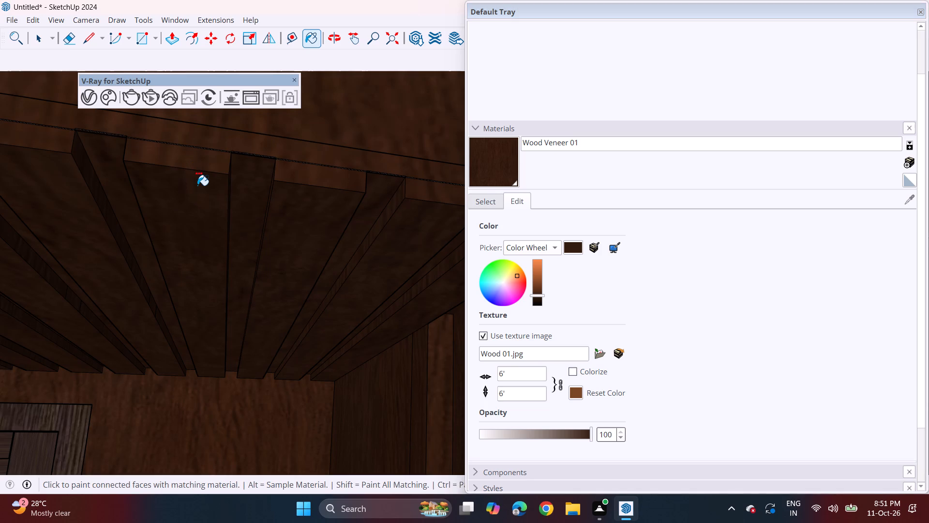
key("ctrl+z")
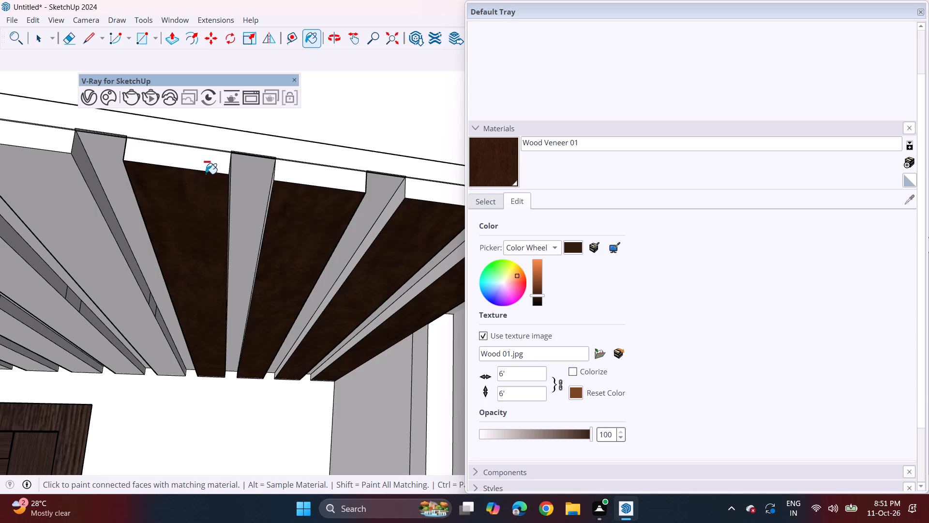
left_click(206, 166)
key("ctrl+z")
Push/Pull the front edge band along the left balcony's ceiling off the plane of the strips' front ends.
left_click(173, 46)
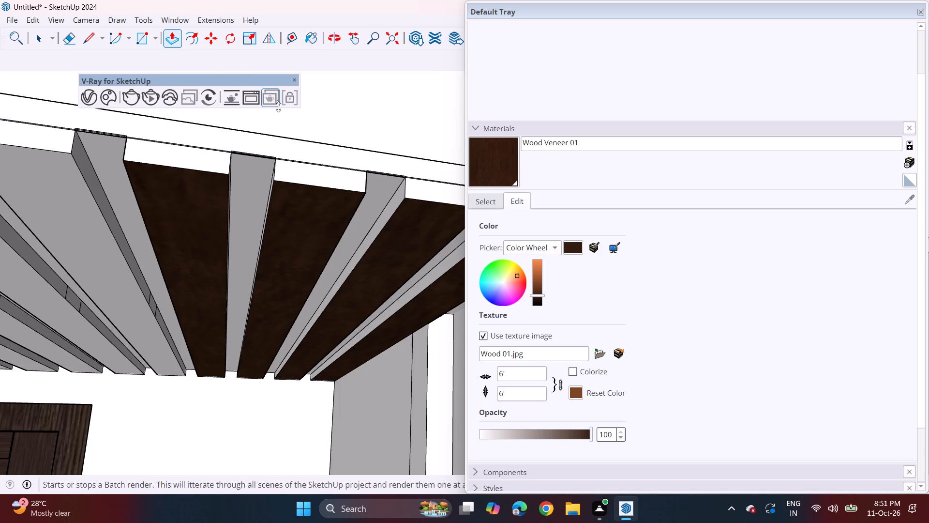
left_click(263, 147)
left_click(248, 157)
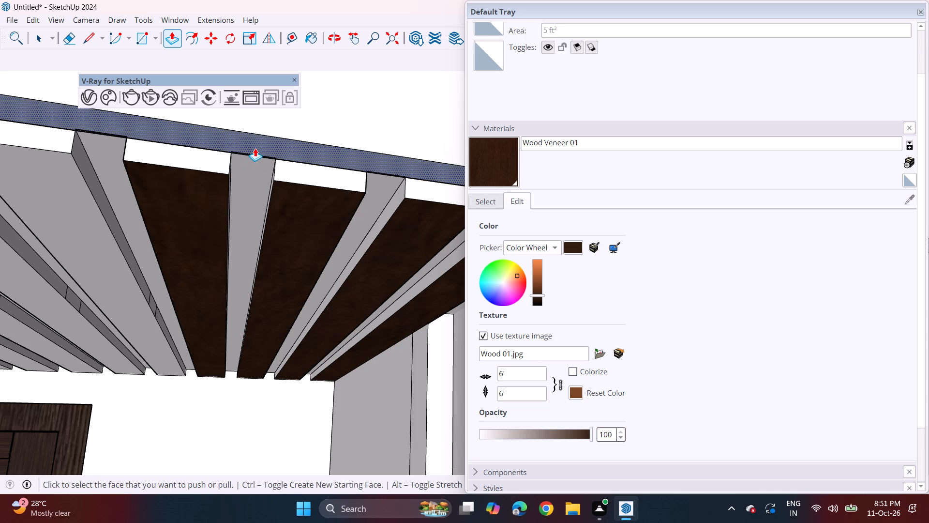
left_click(255, 148)
left_click(256, 146)
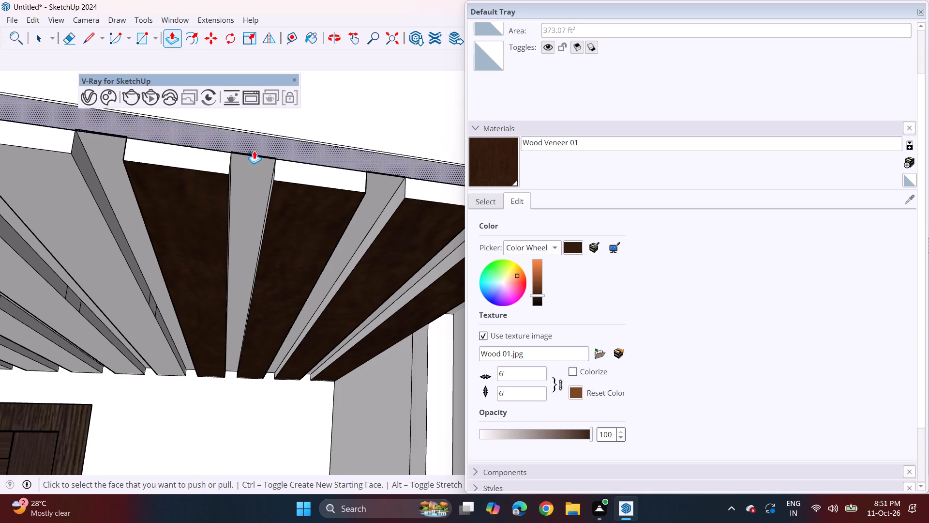
Paint the front ends of the left balcony's five ceiling strips nearest the slatted wall, plus the fifth strip's underside, with Wood Veneer 01.
left_click(489, 162)
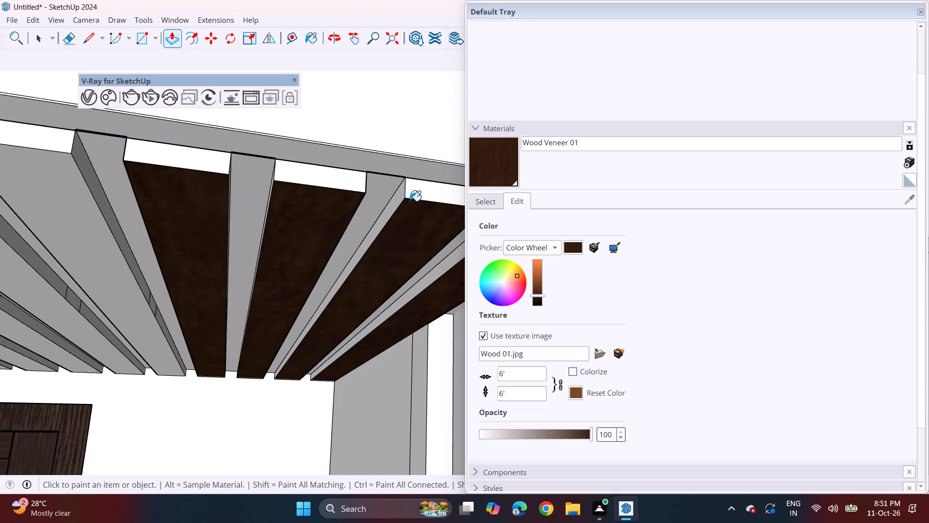
left_click(420, 192)
left_click_drag(355, 185, 347, 185)
left_click(204, 153)
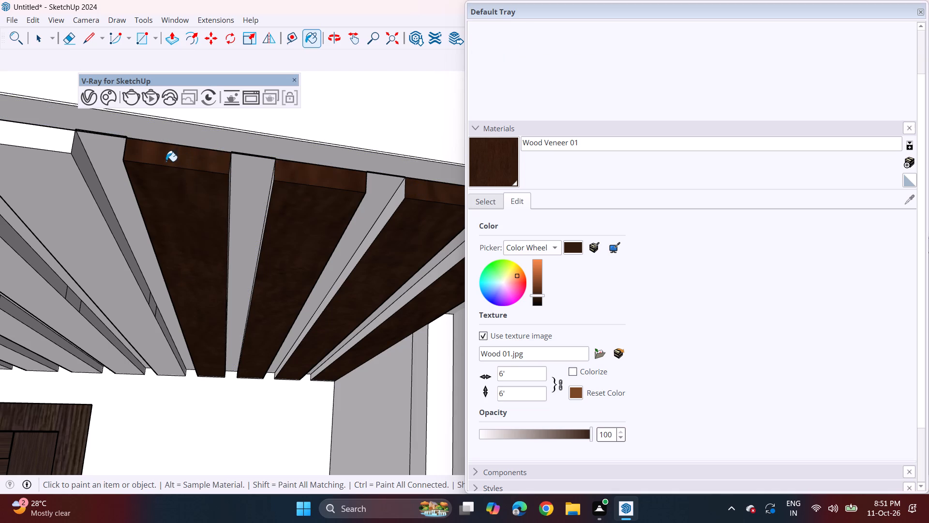
left_click(50, 141)
left_click(60, 181)
scroll(138, 199, "down", 9)
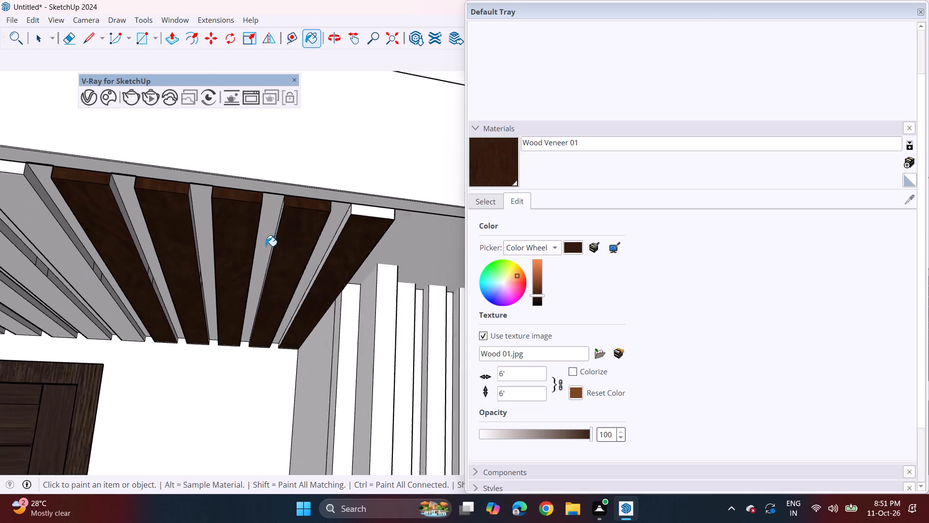
left_click(339, 217)
Paint the undersides and front ends of the next four grey ceiling strips with Wood Veneer 01.
middle_click_drag(203, 216, 440, 250, "shift")
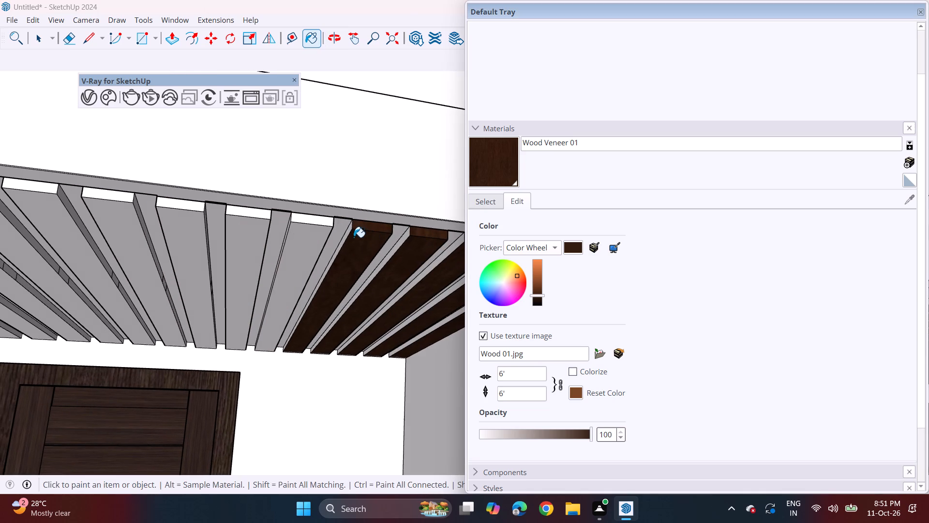
left_click(315, 235)
left_click(319, 221)
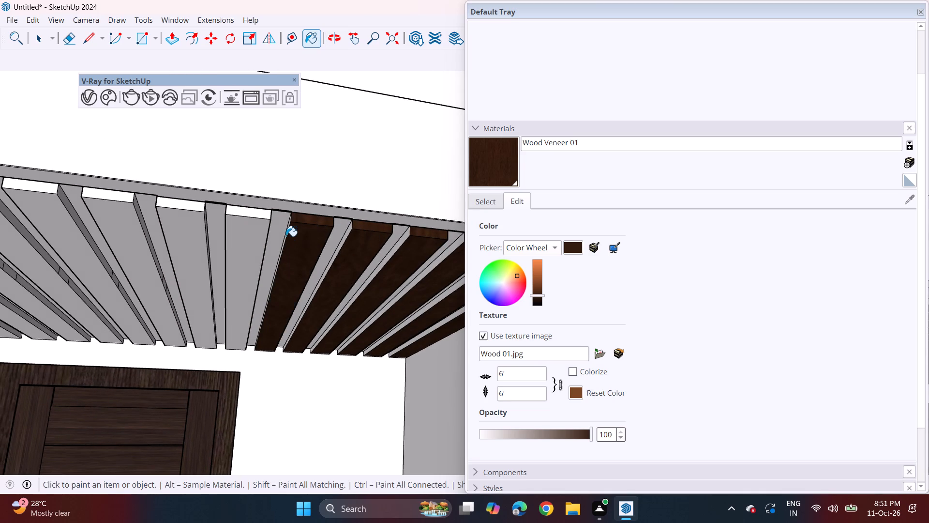
left_click(244, 234)
left_click(241, 213)
left_click(185, 233)
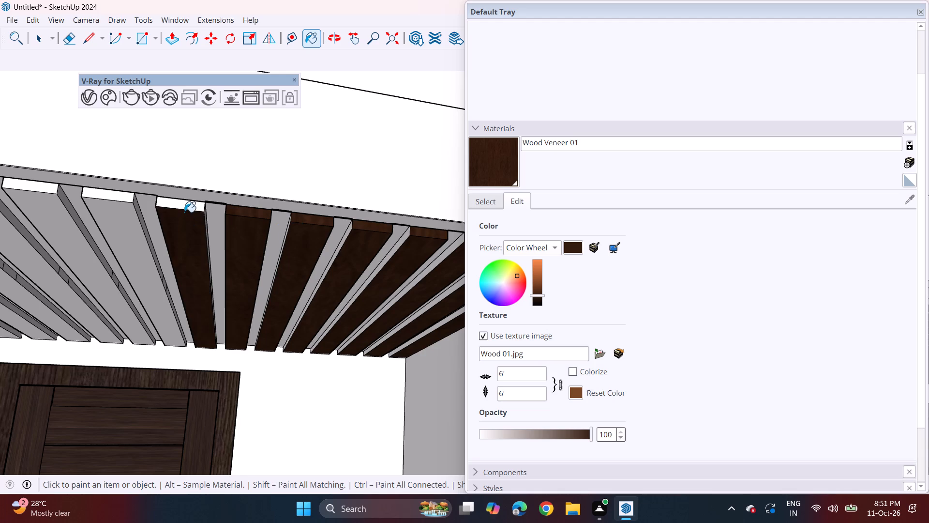
left_click(186, 208)
left_click(134, 222)
left_click(130, 200)
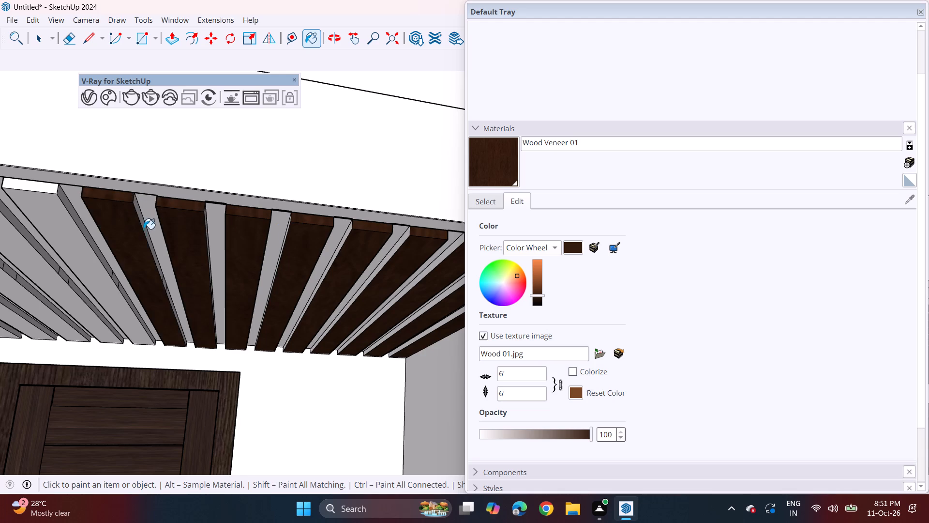
Paint the undersides and front ends of the three following ceiling strips above the door with Wood Veneer 01.
middle_click_drag(145, 239, 366, 257, "shift")
left_click(280, 234)
left_click(291, 207)
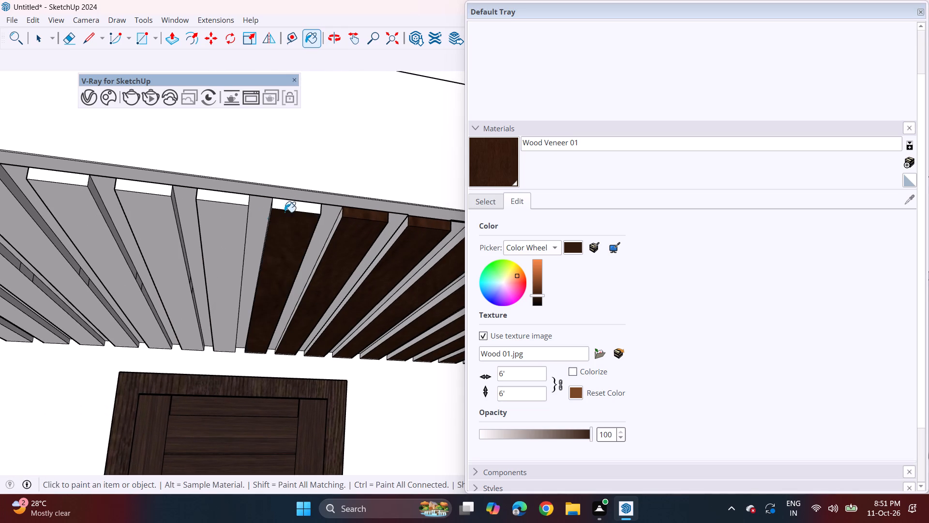
left_click(218, 238)
left_click(226, 200)
middle_click_drag(225, 231, 324, 241, "shift")
left_click(269, 233)
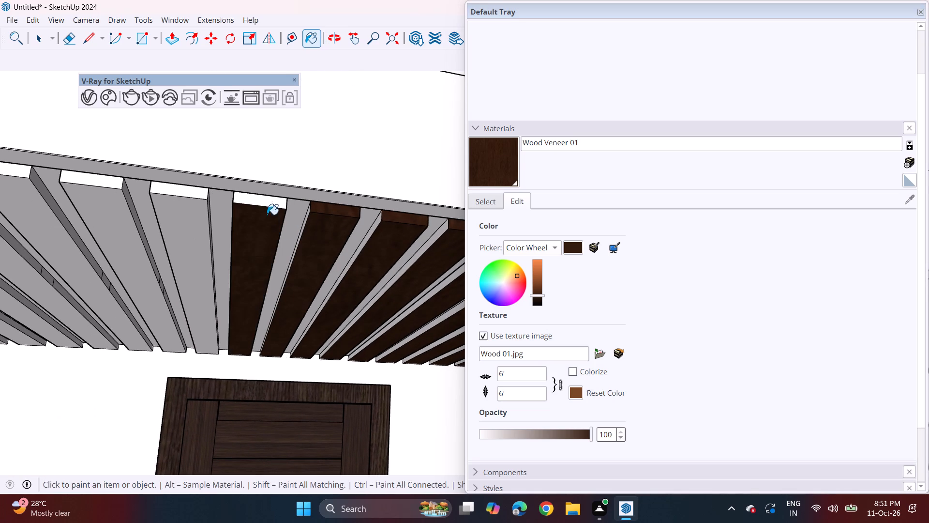
left_click(270, 204)
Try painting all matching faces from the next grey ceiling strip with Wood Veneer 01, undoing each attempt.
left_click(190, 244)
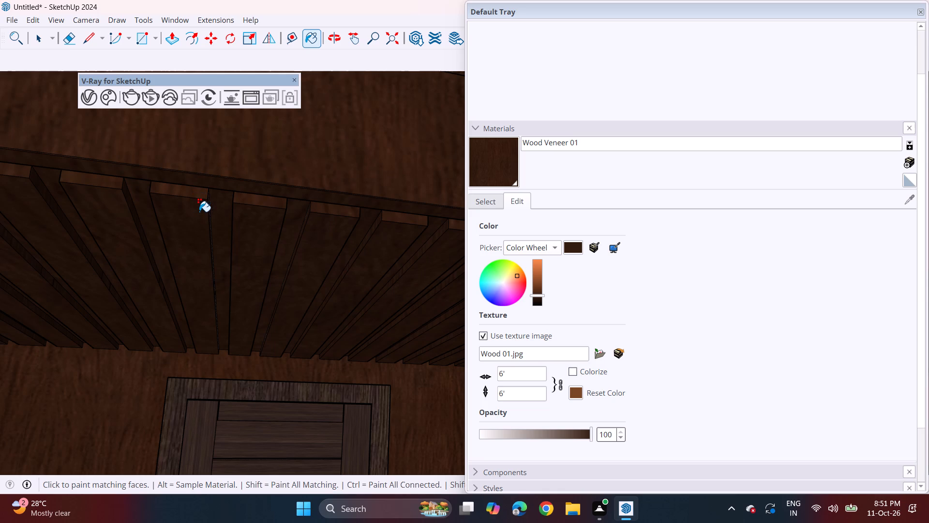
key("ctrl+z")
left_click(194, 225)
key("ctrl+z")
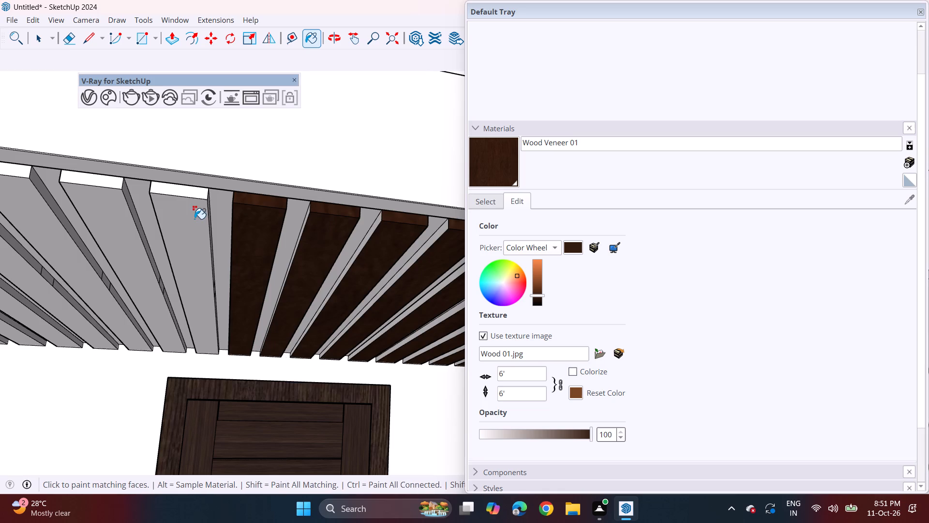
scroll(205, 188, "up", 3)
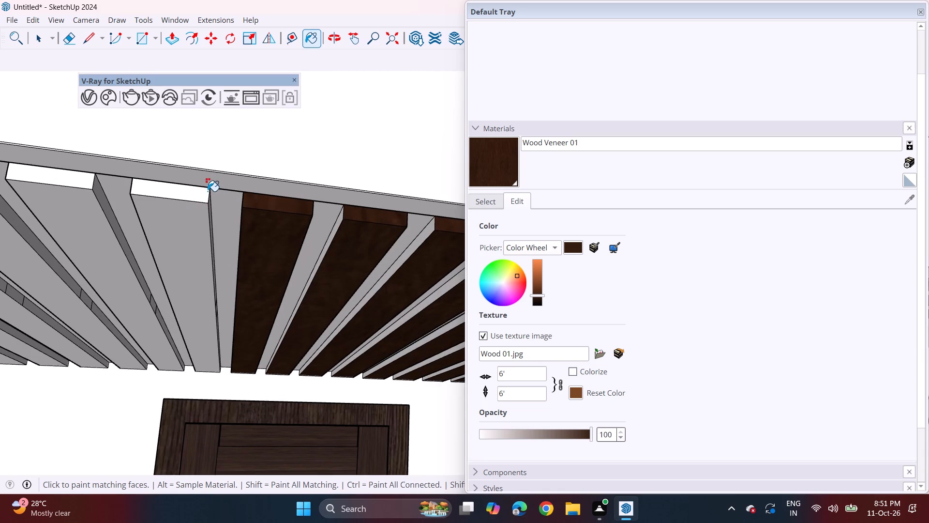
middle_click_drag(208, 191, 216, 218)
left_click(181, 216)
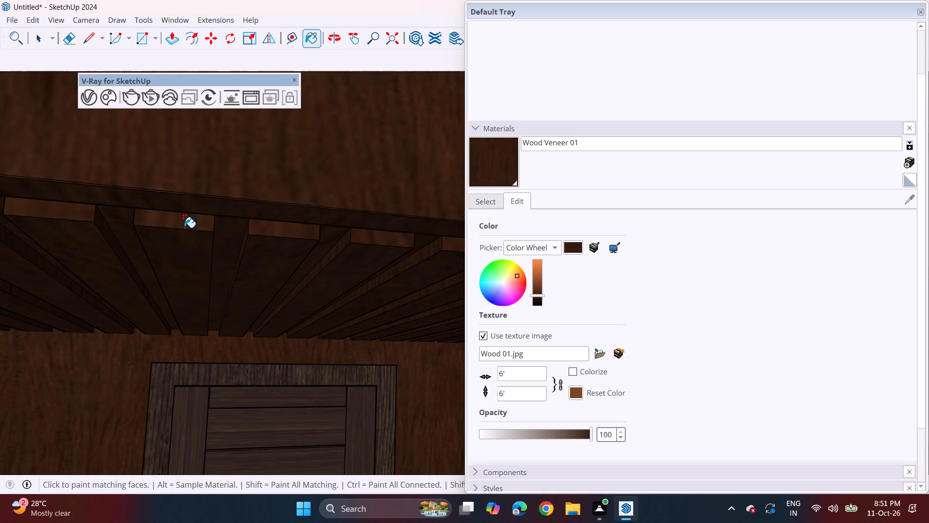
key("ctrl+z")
Push/Pull the front edge band above the left balcony's ceiling strips.
left_click(171, 46)
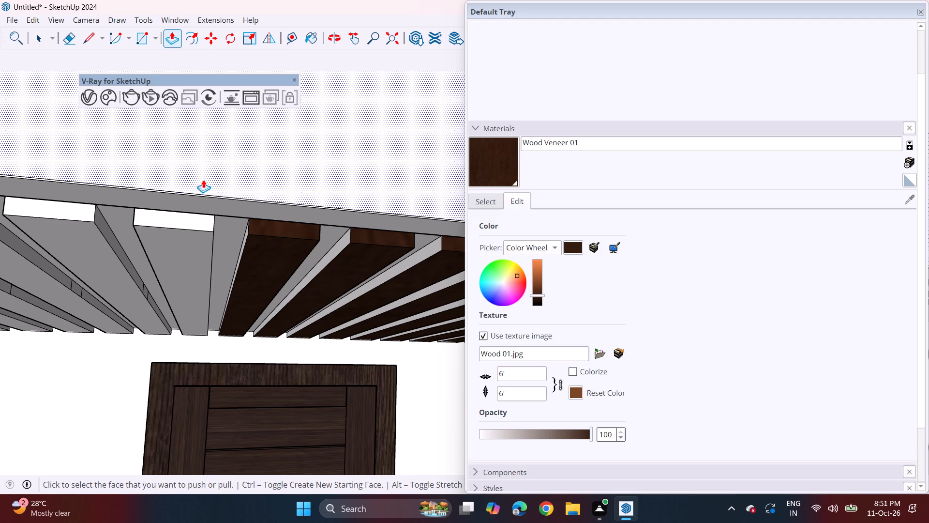
left_click(204, 202)
left_click(204, 200)
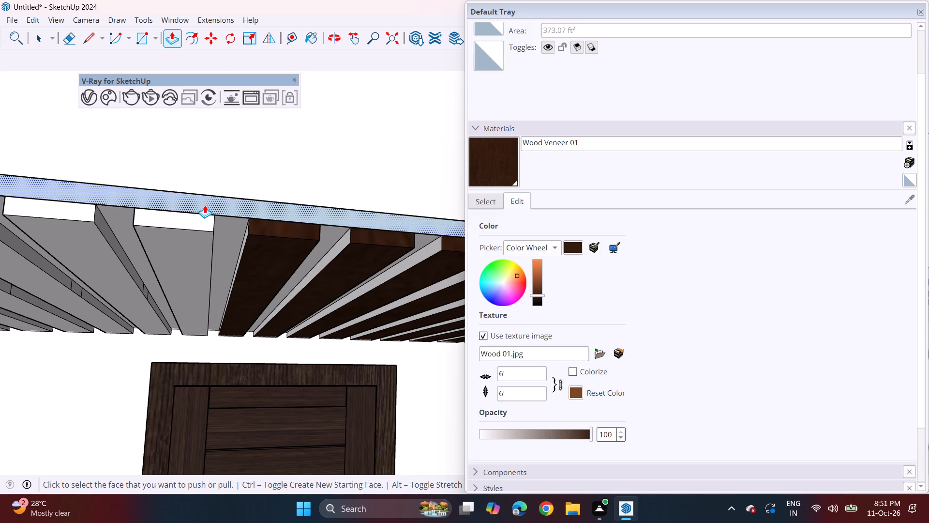
left_click(205, 204)
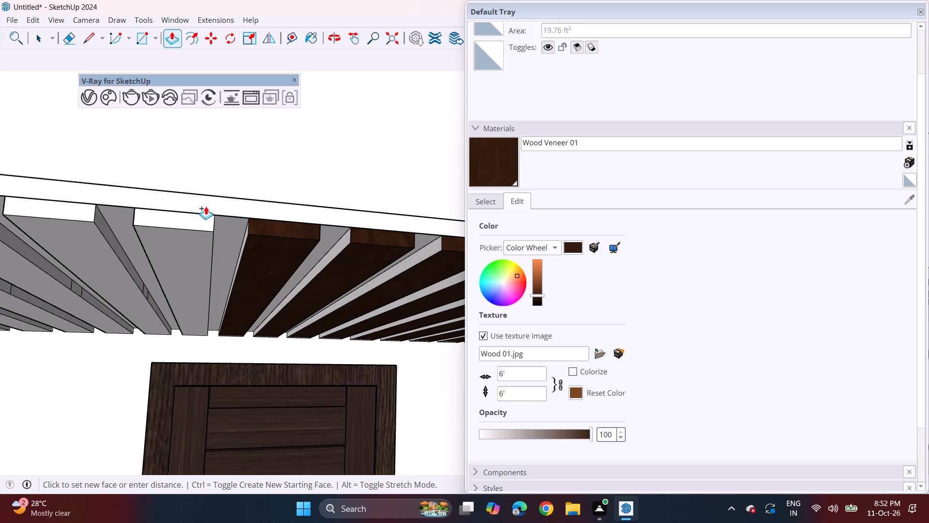
left_click(206, 206)
Paint the undersides and front ends of the next five grey ceiling strips with Wood Veneer 01.
left_click_drag(499, 163, 480, 165)
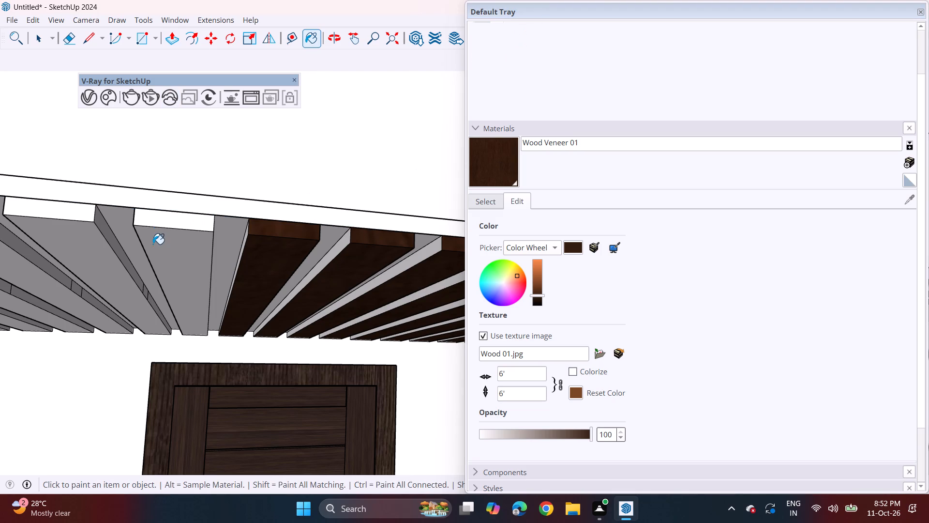
left_click(153, 244)
left_click(169, 225)
left_click(92, 247)
left_click(83, 212)
middle_click_drag(92, 241, 98, 242)
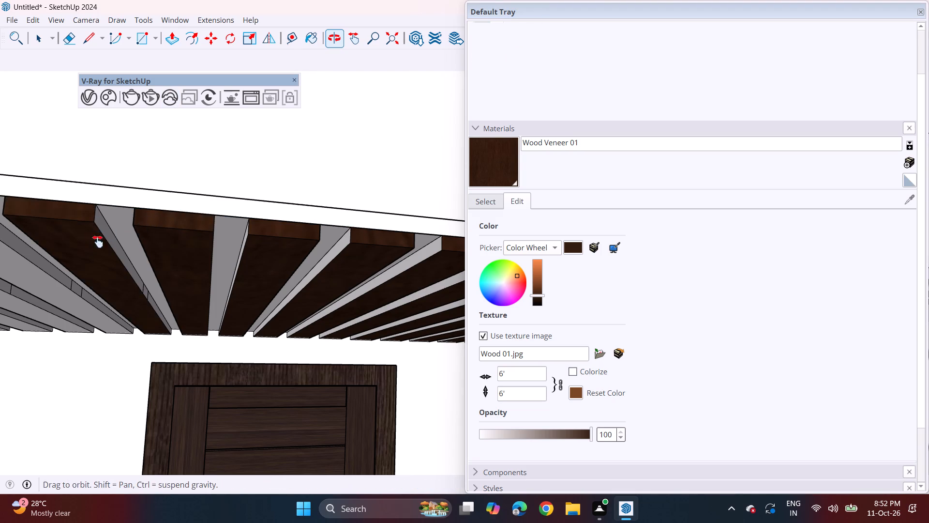
middle_click_drag(98, 242, 383, 267)
left_click(275, 262)
left_click_drag(279, 229, 277, 238)
left_click_drag(152, 276, 150, 270)
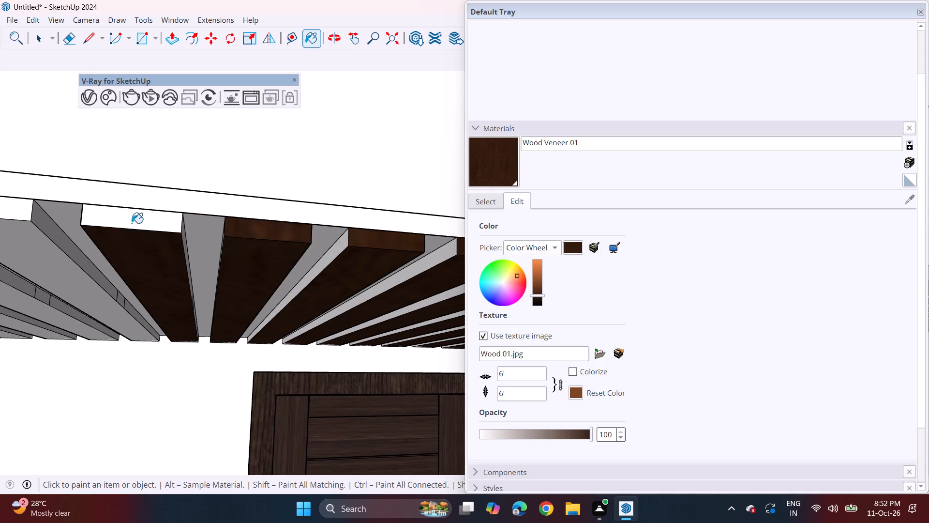
left_click_drag(132, 223, 135, 228)
middle_click_drag(136, 261, 299, 304)
left_click(212, 318)
left_click(214, 274)
Paint the undersides and front ends of the next four ceiling strips, up to the first vertical slat, with Wood Veneer 01.
middle_click_drag(200, 301, 217, 306, "shift")
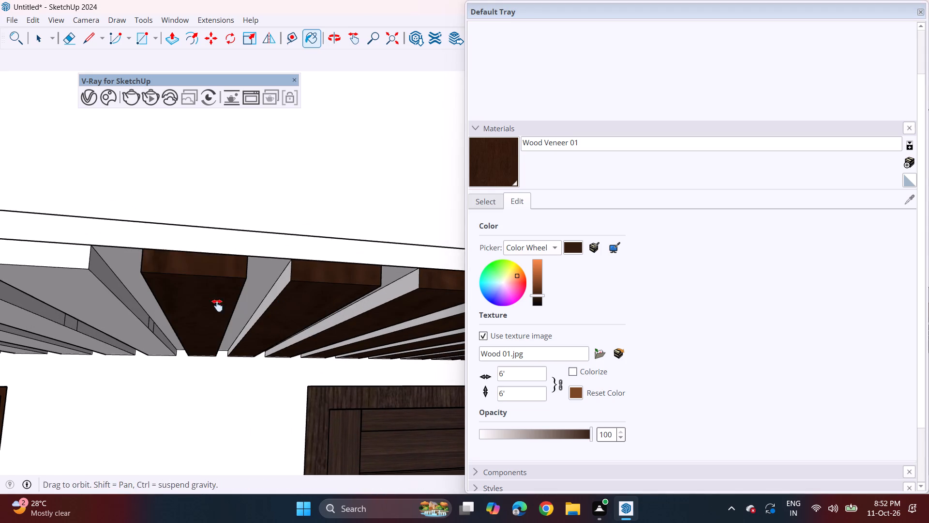
middle_click_drag(217, 306, 345, 322, "shift")
left_click(225, 316)
left_click(236, 291)
left_click(118, 312)
left_click(92, 280)
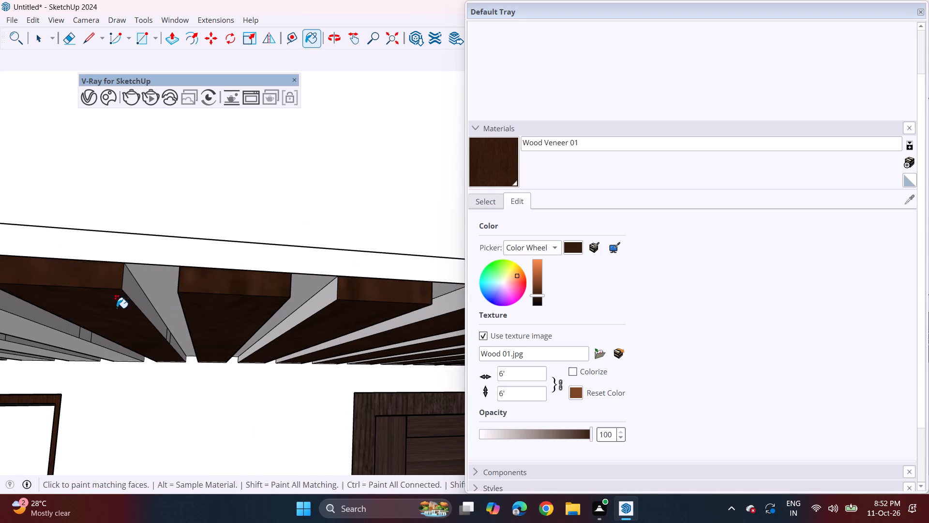
middle_click_drag(117, 308, 300, 306, "shift")
left_click(151, 303)
left_click_drag(136, 255, 140, 263)
middle_click_drag(120, 288, 270, 309, "shift")
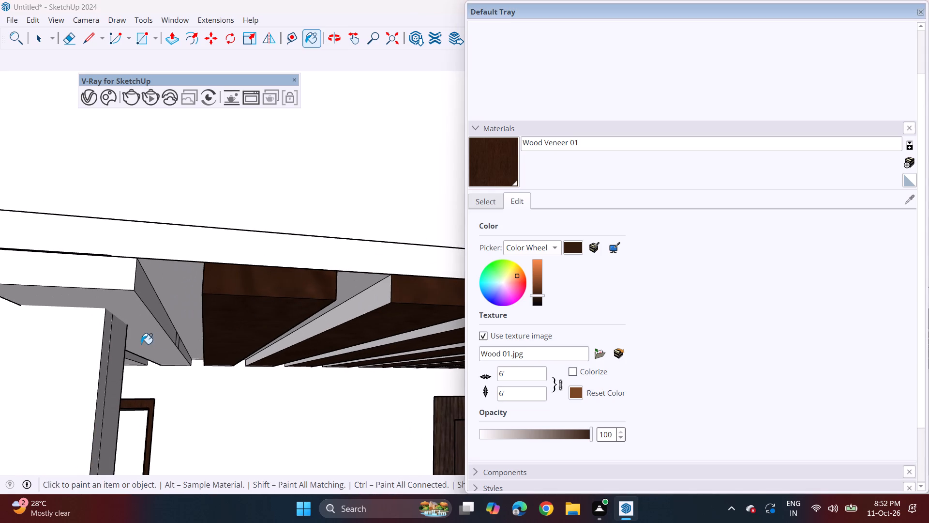
left_click(140, 331)
left_click(111, 274)
Paint the undersides and front ends of the next three ceiling strips around the vertical slats with Wood Veneer 01.
scroll(121, 300, "down", 4)
middle_click_drag(76, 322, 298, 340, "shift")
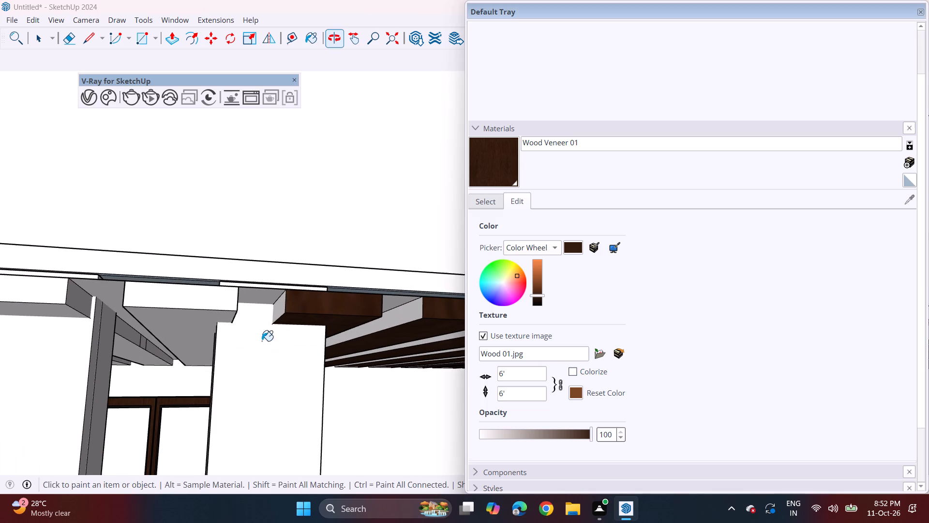
left_click(154, 329)
left_click(166, 302)
middle_click_drag(161, 319, 303, 356, "shift")
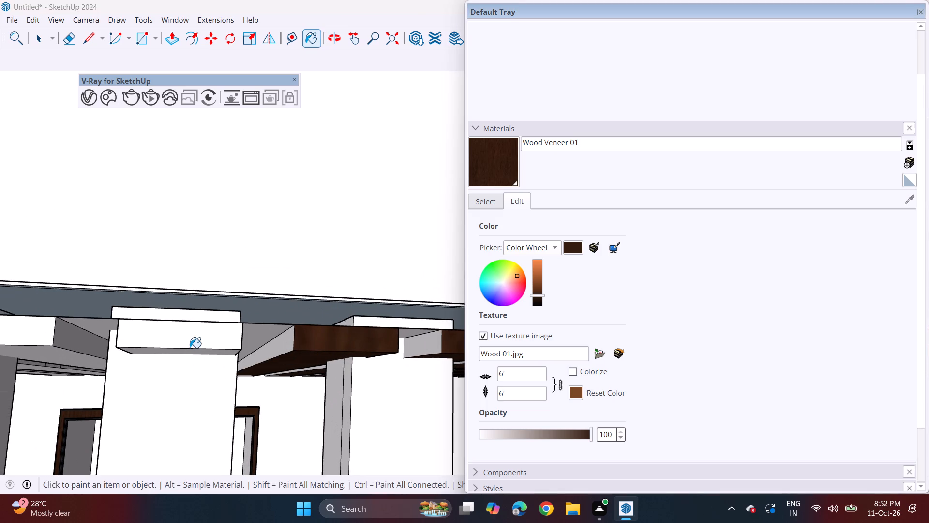
left_click(190, 348)
left_click(190, 353)
middle_click_drag(201, 348, 201, 308)
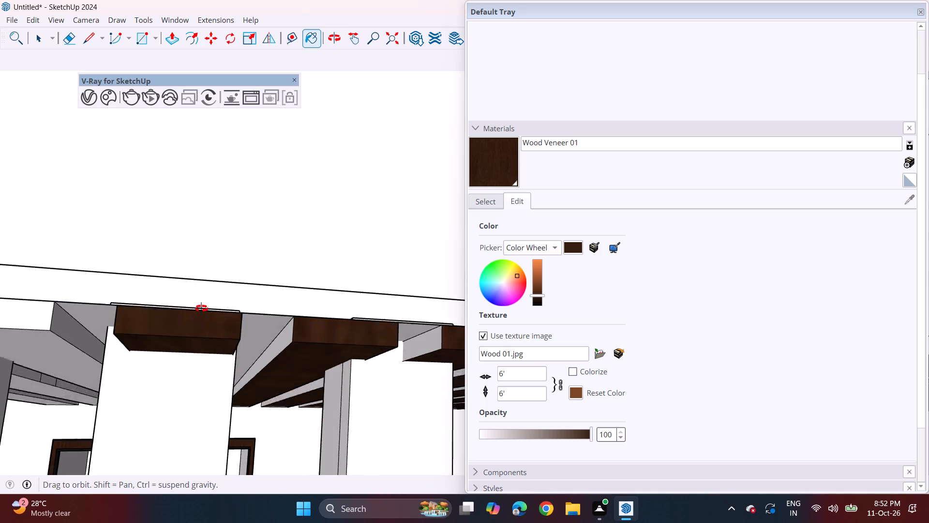
middle_click_drag(201, 308, 209, 292)
left_click(24, 320)
left_click(39, 274)
Paint the undersides and front ends of the last two ceiling strips behind the vertical slats with Wood Veneer 01.
scroll(45, 290, "down", 5)
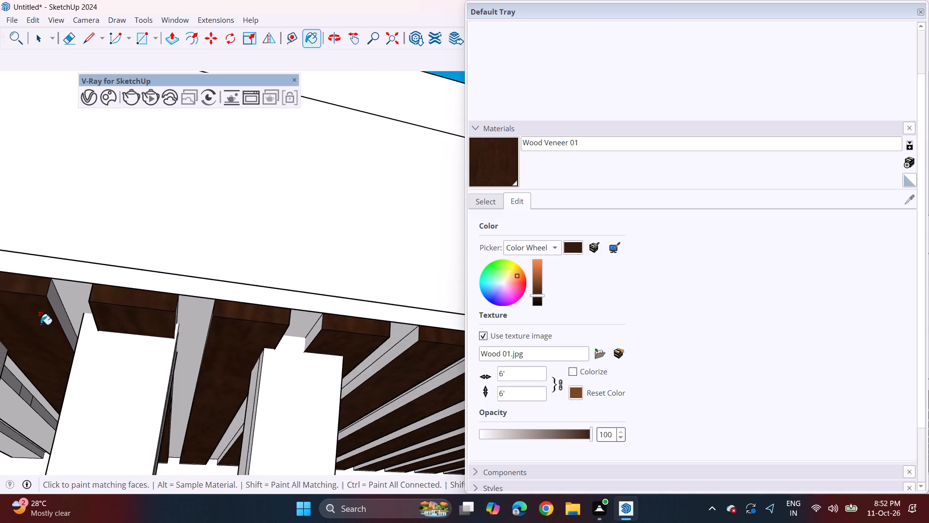
middle_click_drag(41, 324, 371, 375, "shift")
left_click(217, 349)
left_click(245, 319)
left_click_drag(107, 347, 111, 343)
left_click_drag(123, 311, 125, 317)
middle_click_drag(128, 340, 303, 372, "shift")
Examine the left balcony's veneered ceiling strips and front edge band from several angles below.
scroll(182, 380, "down", 8)
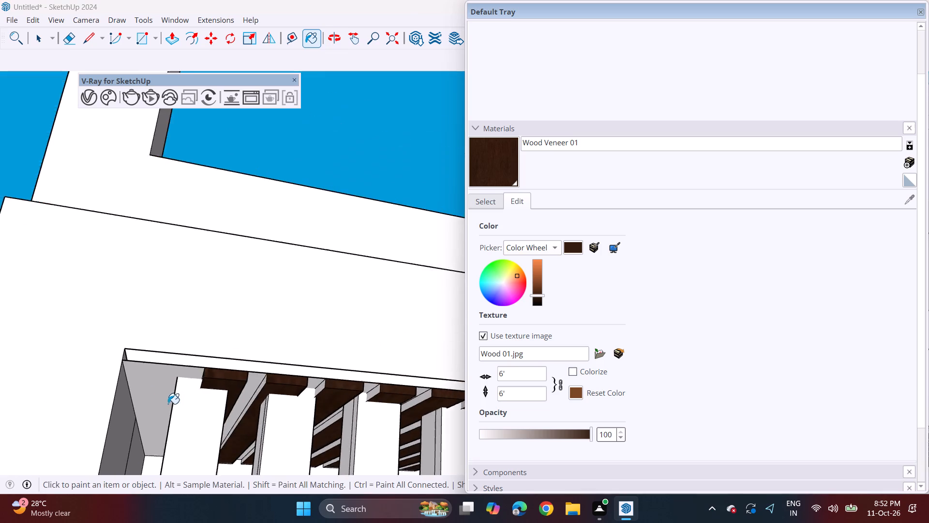
scroll(168, 404, "down", 3)
middle_click_drag(247, 431, 173, 446)
scroll(206, 436, "down", 2)
scroll(179, 293, "down", 3)
middle_click_drag(219, 402, 205, 347, "shift")
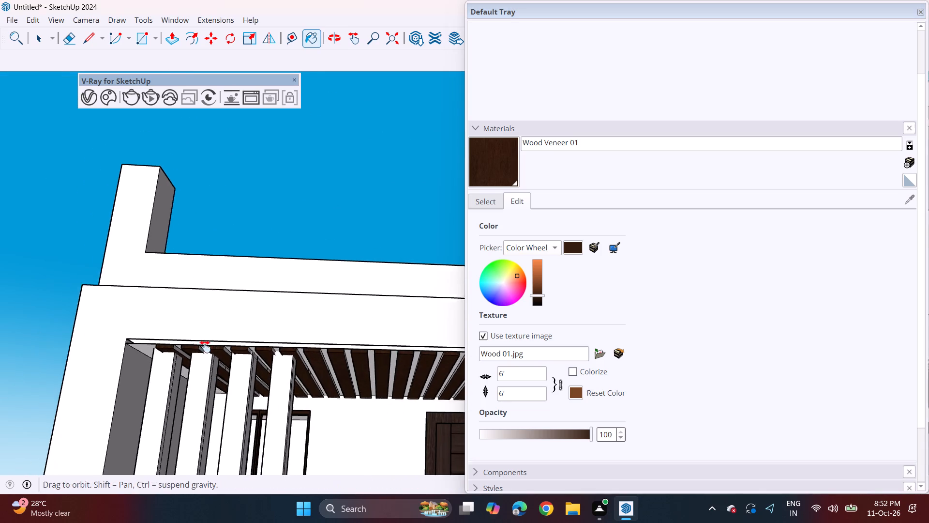
middle_click_drag(205, 347, 154, 244, "shift")
middle_click_drag(161, 260, 164, 274)
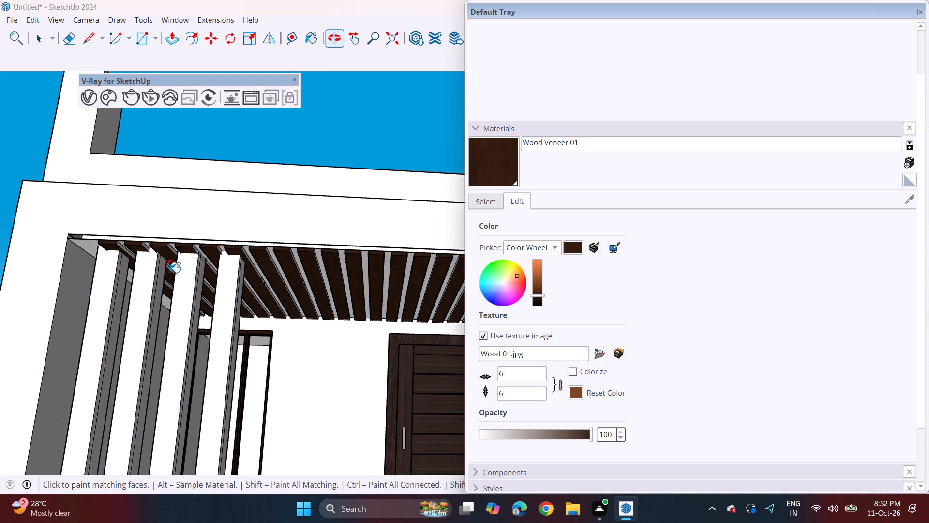
scroll(270, 260, "up", 7)
middle_click_drag(267, 260, 277, 157)
middle_click_drag(288, 154, 255, 246, "shift")
scroll(374, 246, "up", 3)
middle_click_drag(375, 220, 356, 308)
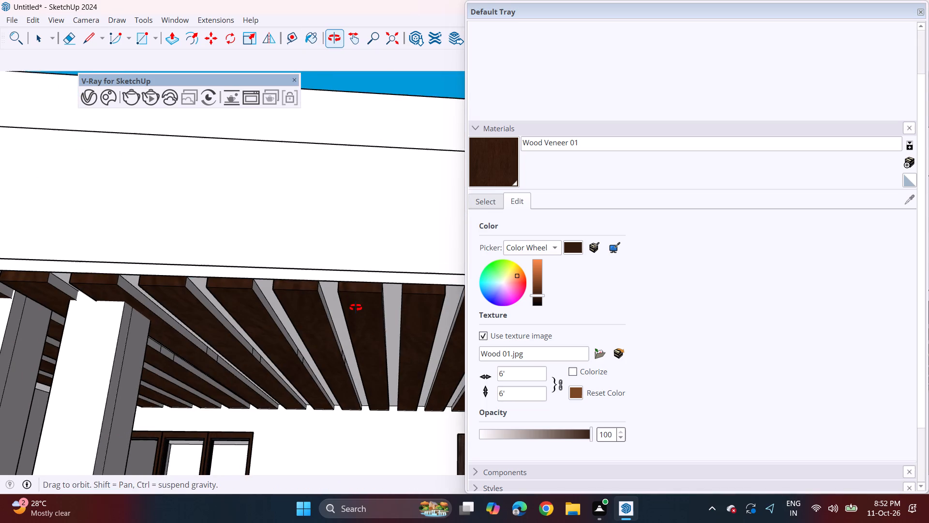
middle_click_drag(356, 308, 354, 290)
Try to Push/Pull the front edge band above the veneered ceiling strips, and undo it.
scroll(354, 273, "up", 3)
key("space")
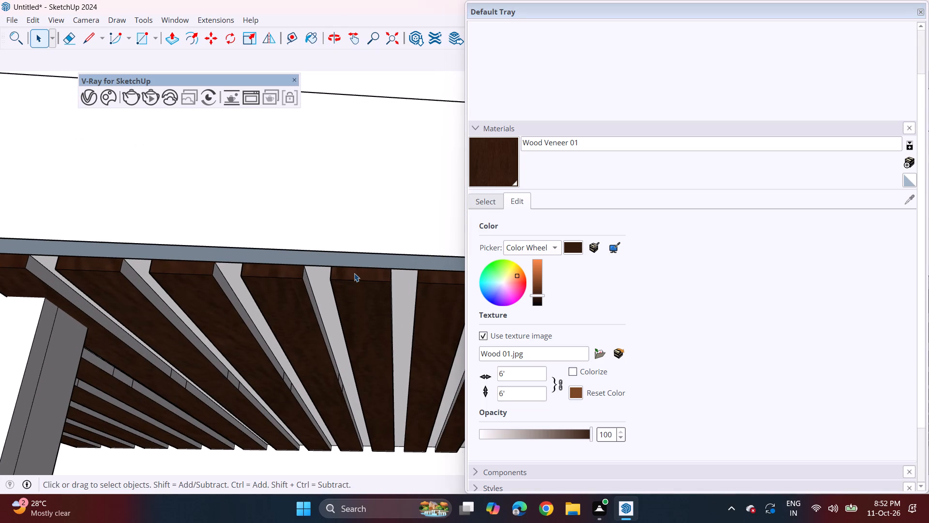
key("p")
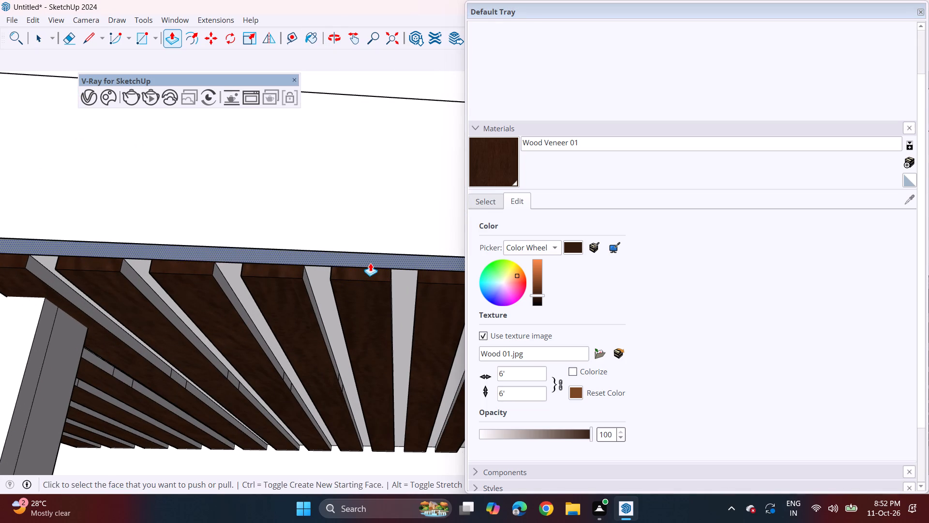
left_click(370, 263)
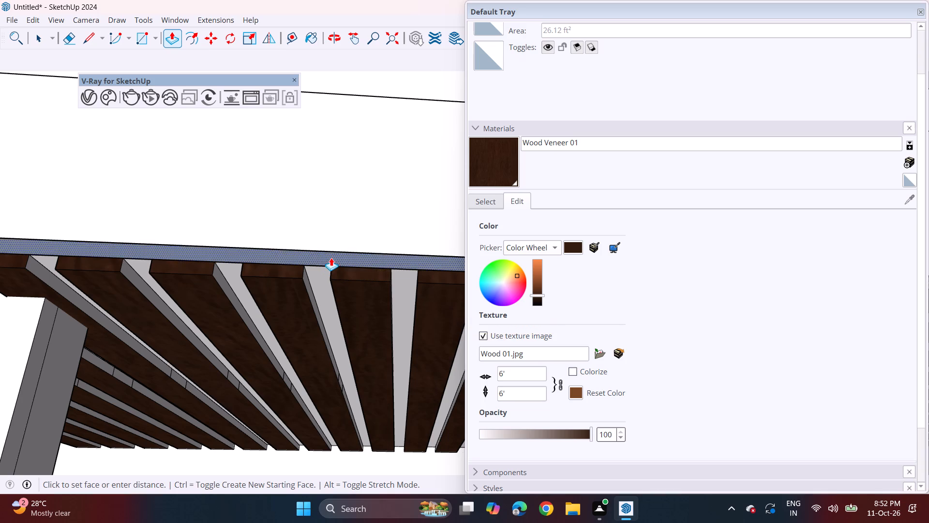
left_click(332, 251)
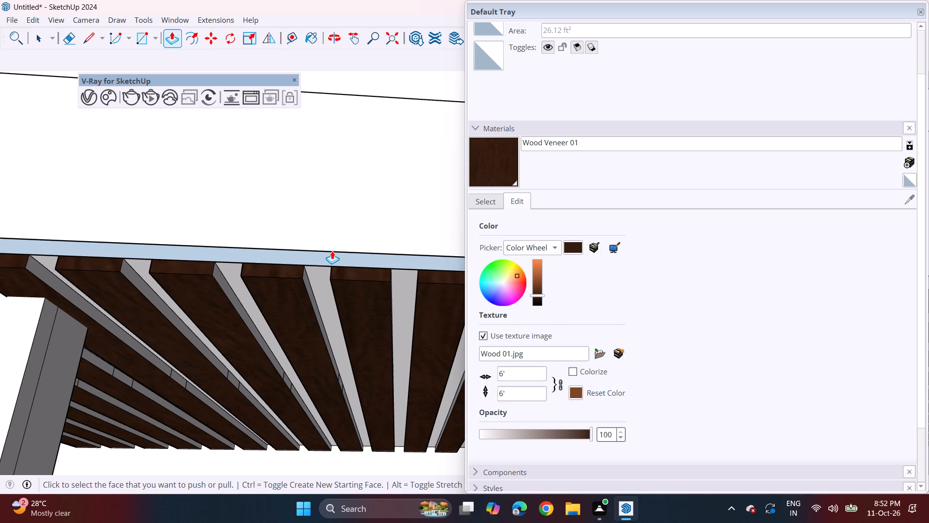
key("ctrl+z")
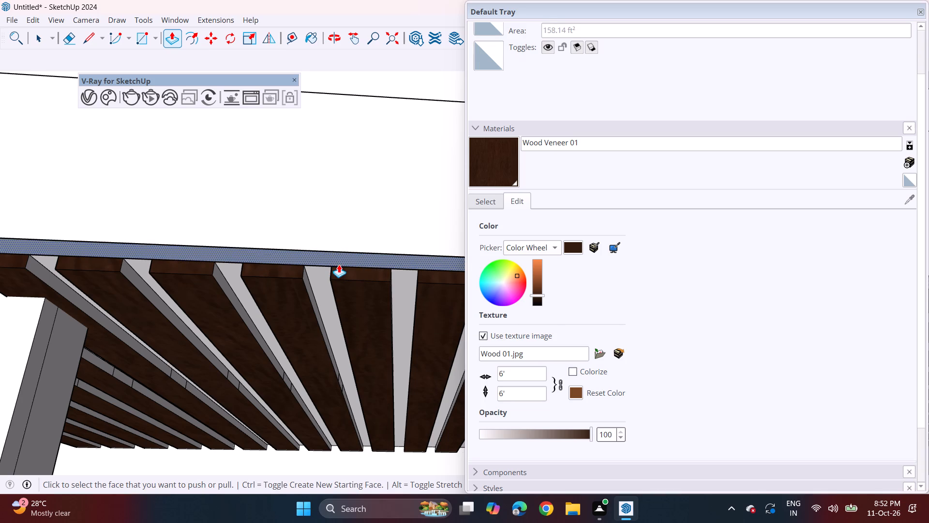
Push/Pull the front edge band above the left balcony's veneered ceiling strips to the adjacent facade edge.
left_click(340, 262)
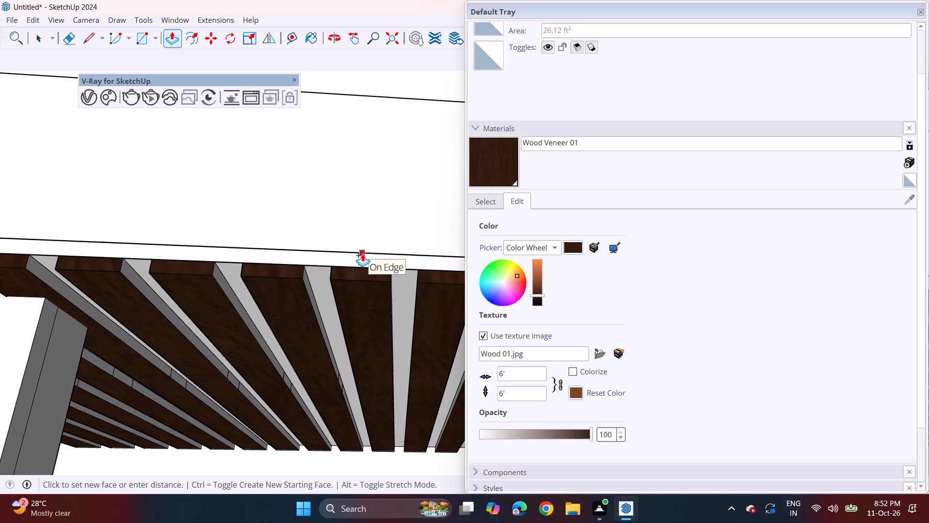
left_click(361, 252)
Push/Pull the thin edge band above the central vertical slats to the adjoining ceiling face.
scroll(340, 252, "down", 20)
scroll(340, 252, "down", 2)
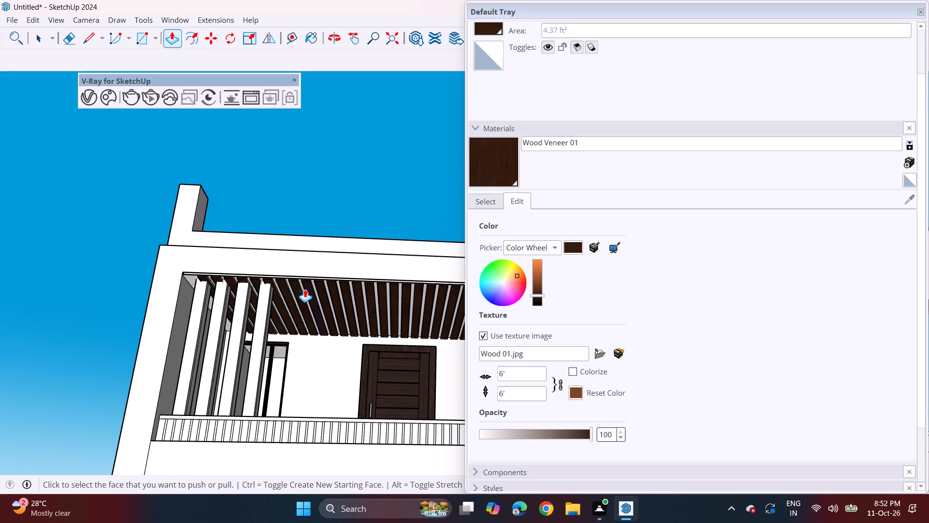
middle_click_drag(322, 309, 204, 292)
scroll(202, 285, "down", 4)
middle_click_drag(347, 283, 321, 277, "shift")
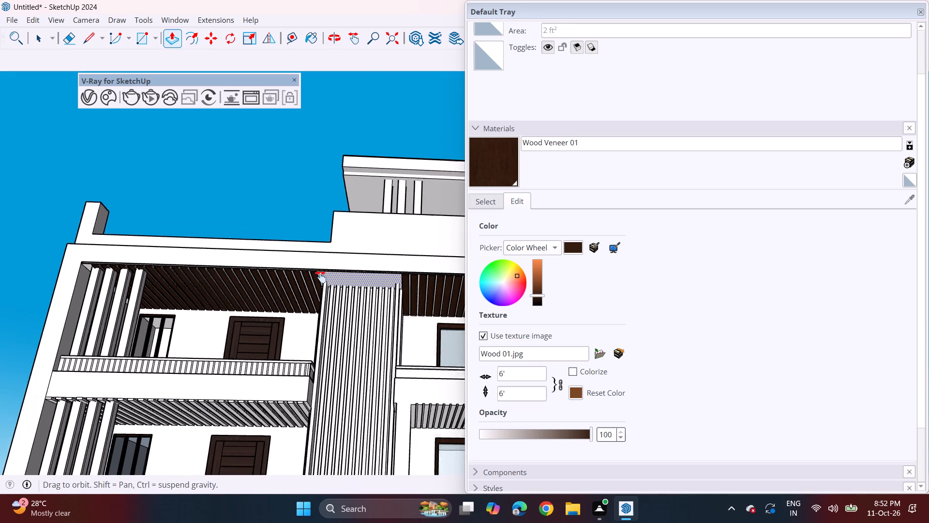
middle_click_drag(321, 277, 281, 268, "shift")
scroll(315, 263, "up", 3)
middle_click_drag(324, 263, 331, 220)
scroll(328, 261, "up", 4)
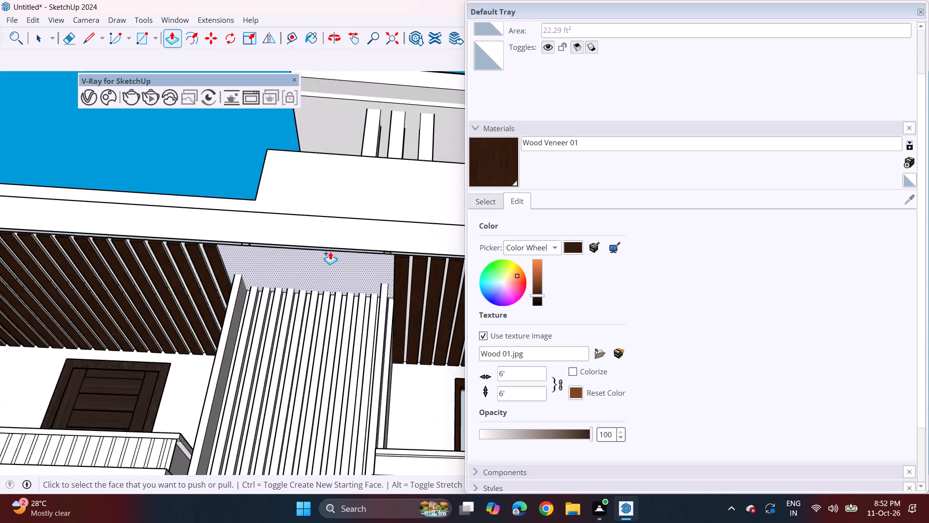
scroll(330, 251, "up", 6)
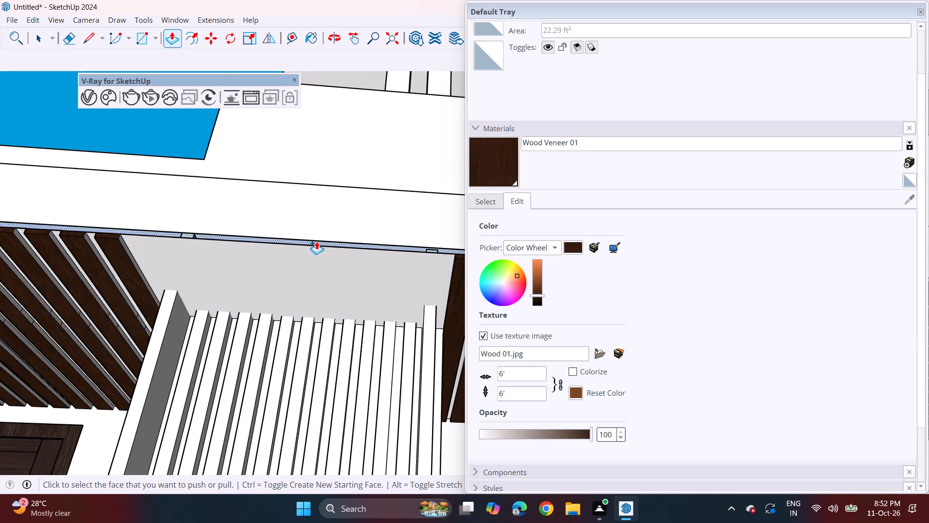
middle_click_drag(316, 241, 318, 225)
left_click(321, 231)
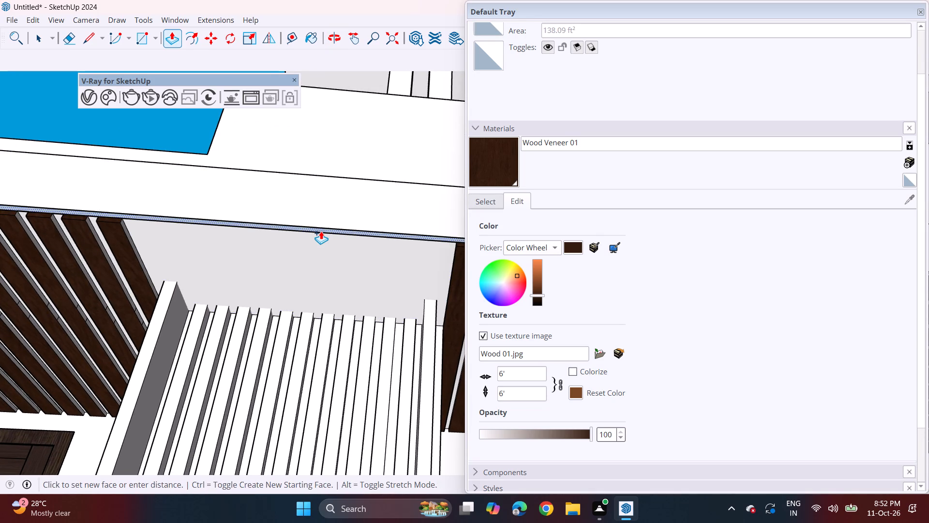
left_click(294, 260)
Paint the four outermost ceiling strips of the right balcony one floor below the top with Wood Veneer 01.
scroll(299, 236, "down", 18)
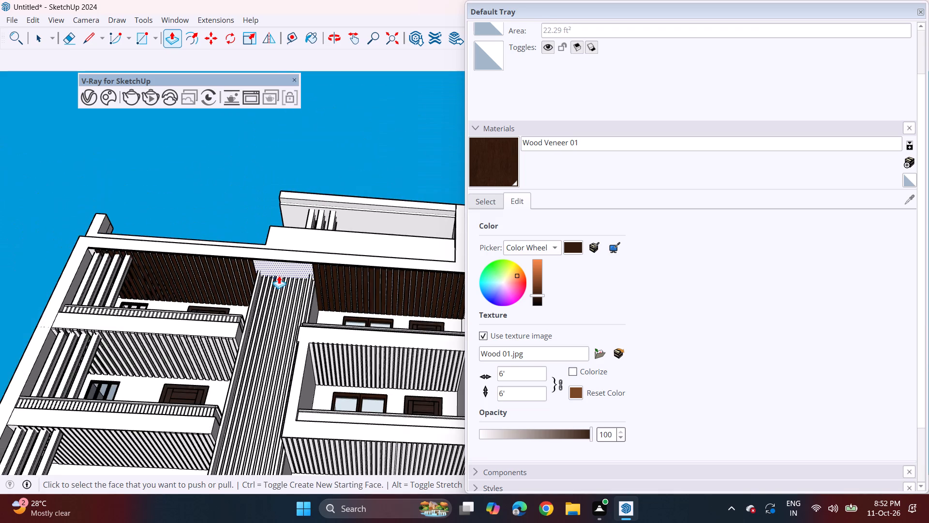
middle_click_drag(282, 278, 238, 227)
middle_click_drag(227, 242, 259, 278)
scroll(360, 294, "up", 3)
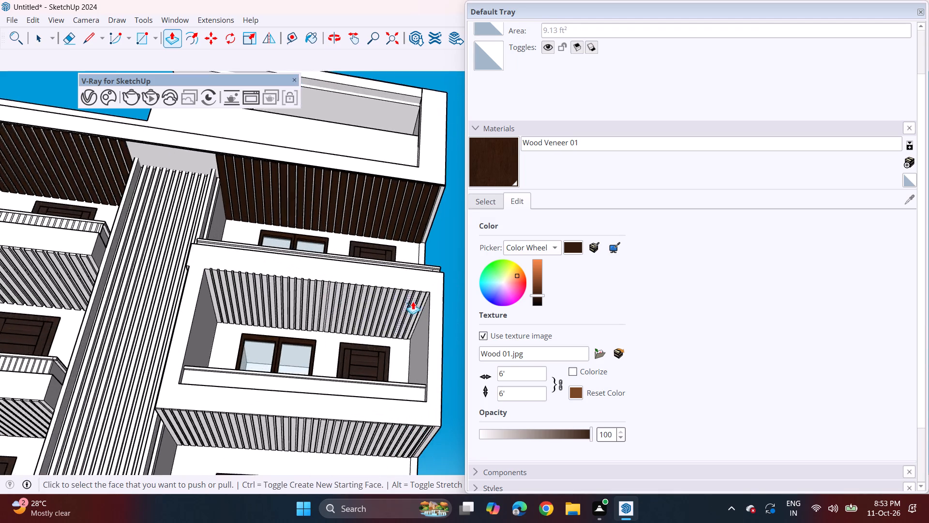
scroll(414, 304, "up", 8)
left_click(485, 172)
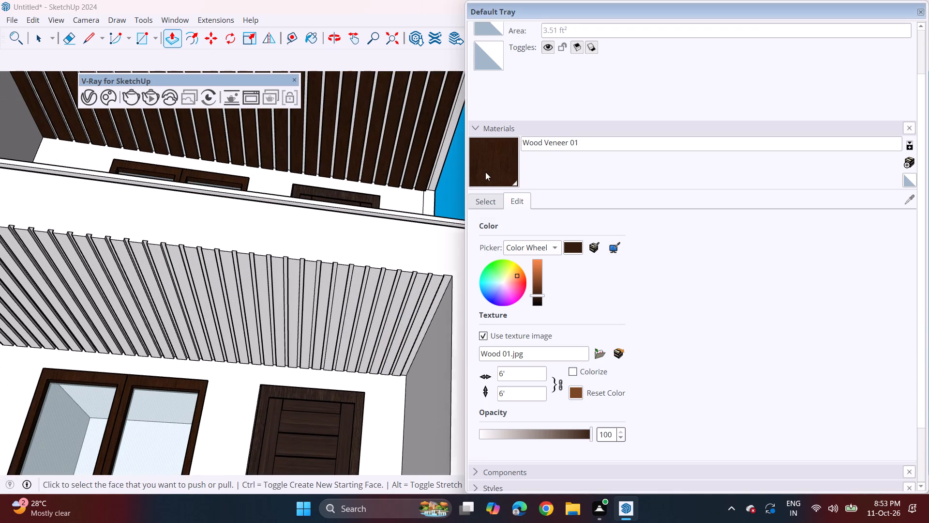
scroll(417, 382, "up", 4)
left_click(425, 292)
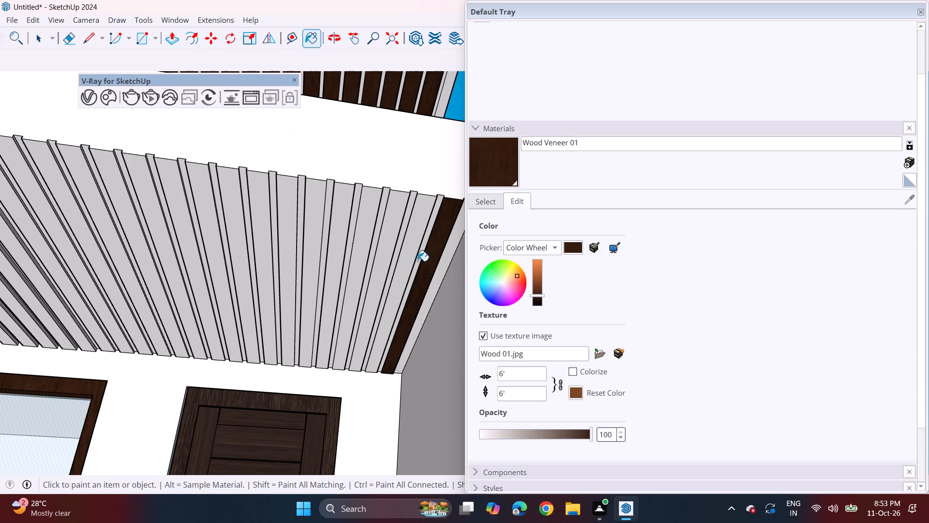
left_click(408, 261)
left_click(386, 268)
left_click(355, 270)
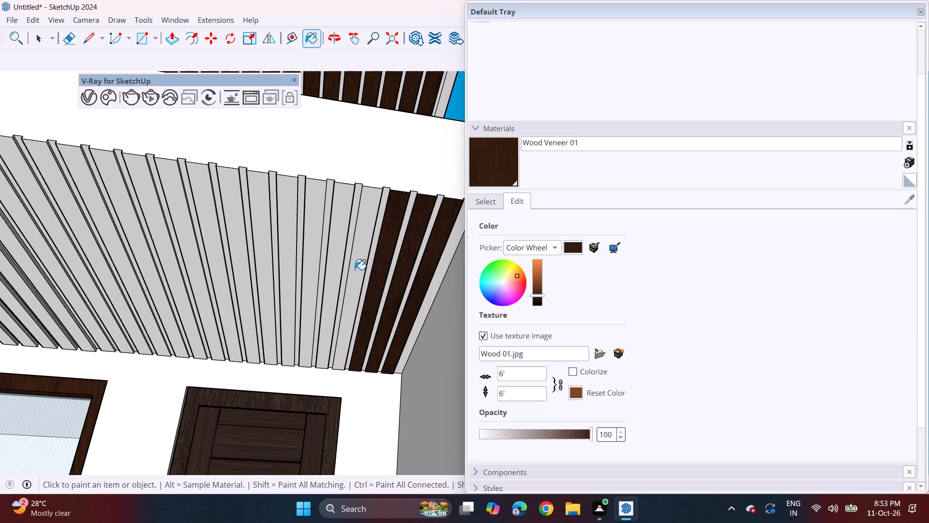
Paint the next ceiling strips above the door of the same right balcony with Wood Veneer 01.
scroll(354, 246, "down", 6)
middle_click_drag(346, 251, 322, 338)
scroll(312, 337, "down", 7)
middle_click_drag(276, 370, 372, 331)
scroll(424, 294, "up", 8)
left_click(416, 281)
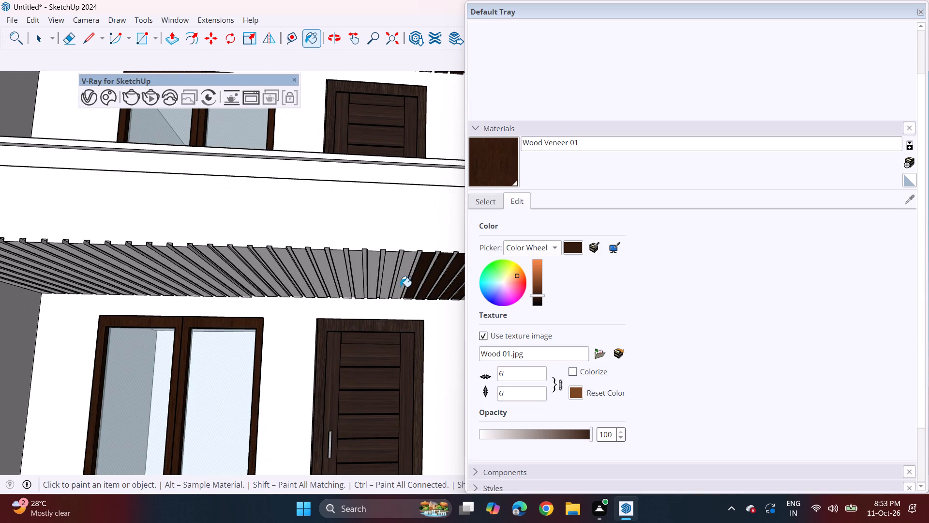
left_click(400, 287)
left_click(385, 289)
left_click(368, 284)
left_click(354, 282)
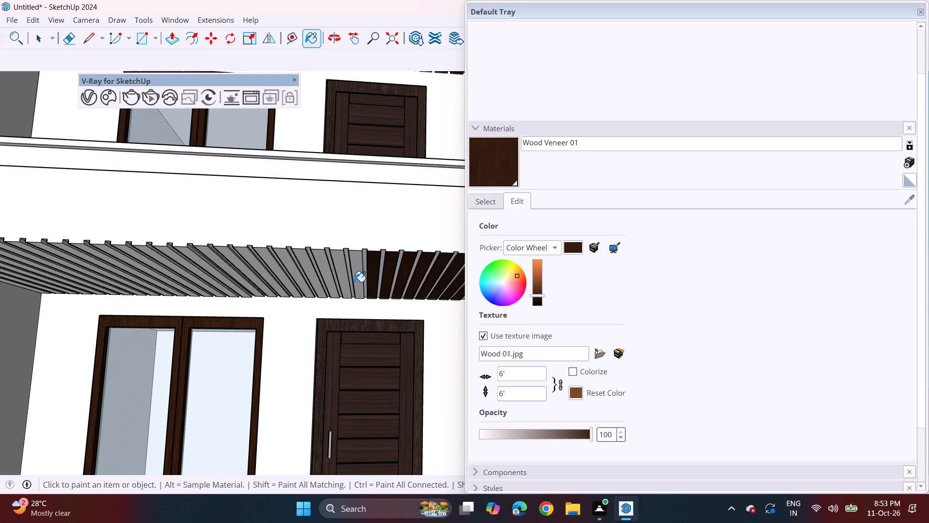
Paint the ceiling strips between the door and the window of the right balcony with Wood Veneer 01.
left_click(345, 282)
left_click(329, 277)
left_click(310, 278)
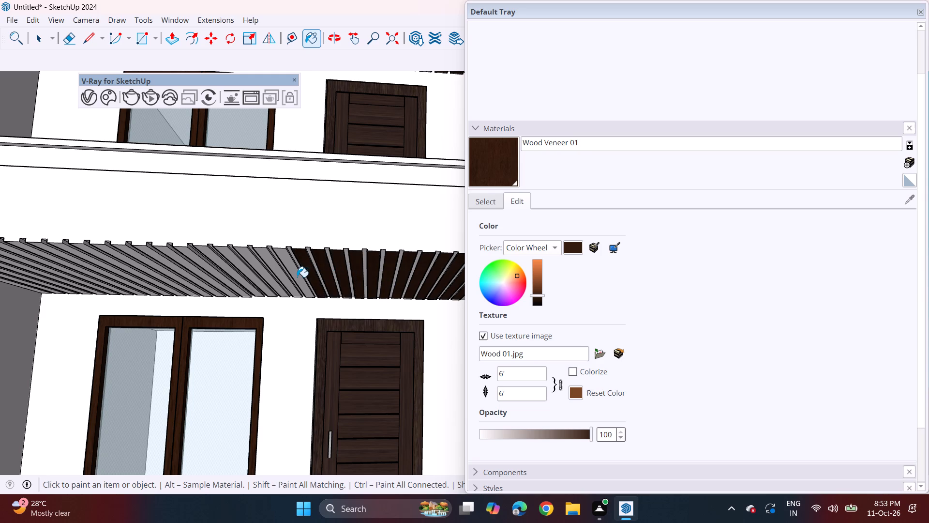
left_click(297, 277)
left_click(274, 277)
left_click(277, 266)
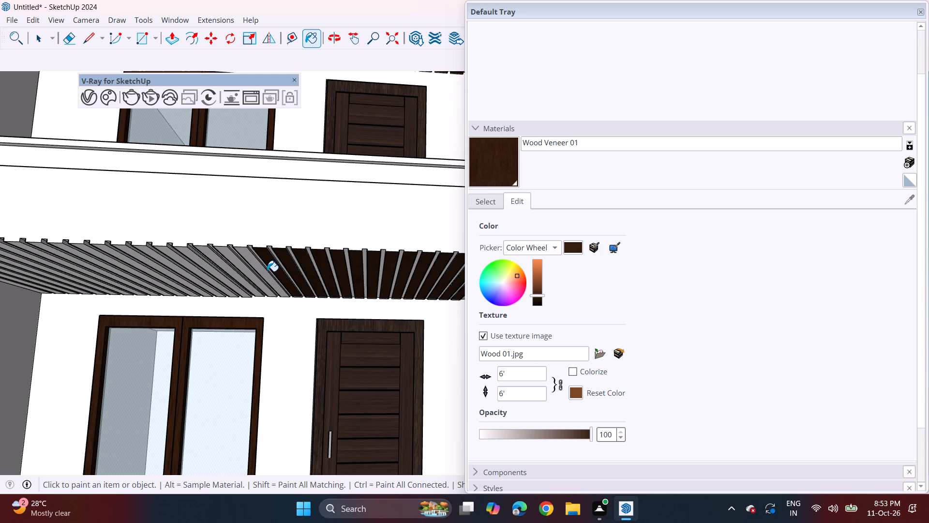
left_click(265, 273)
Paint the right balcony's ceiling strips above the window half nearest the door with Wood Veneer 01.
middle_click_drag(252, 282, 270, 284)
middle_click_drag(257, 280, 321, 280, "shift")
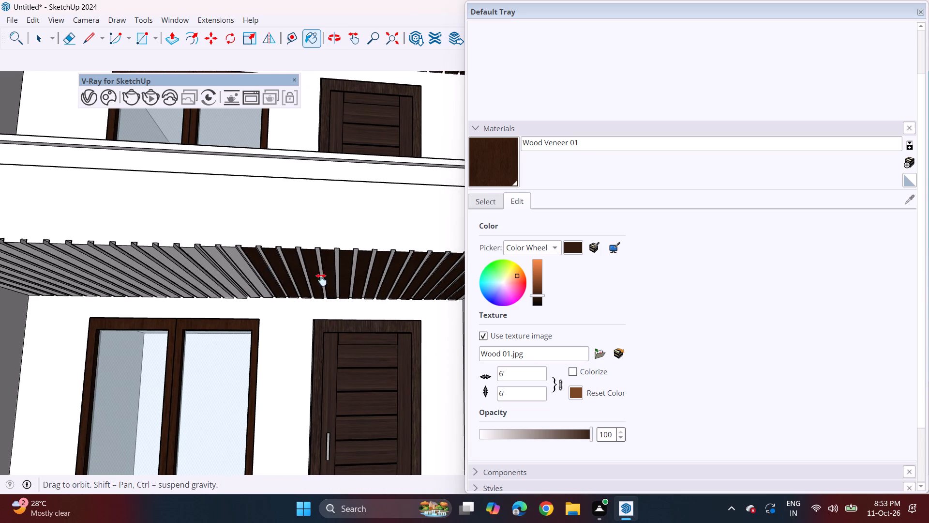
middle_click_drag(321, 280, 419, 292, "shift")
left_click(423, 276)
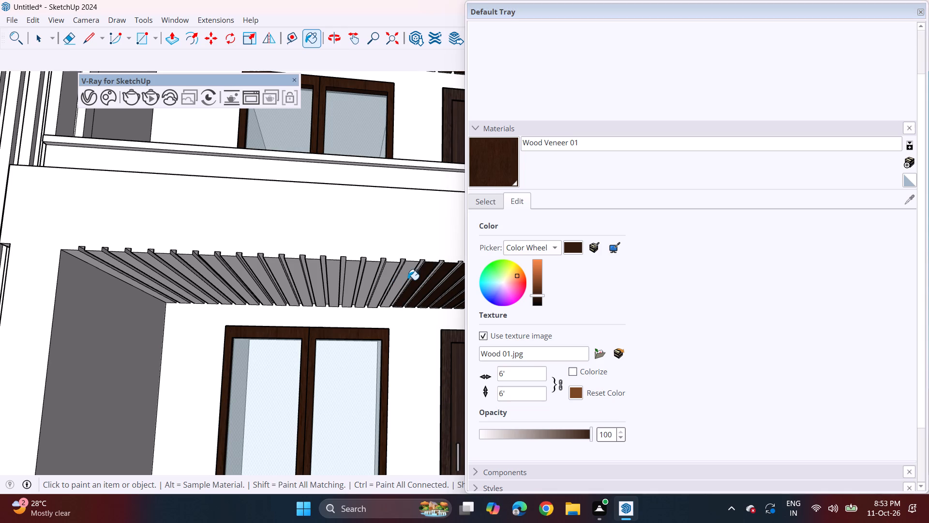
left_click(407, 277)
left_click(384, 283)
left_click(364, 288)
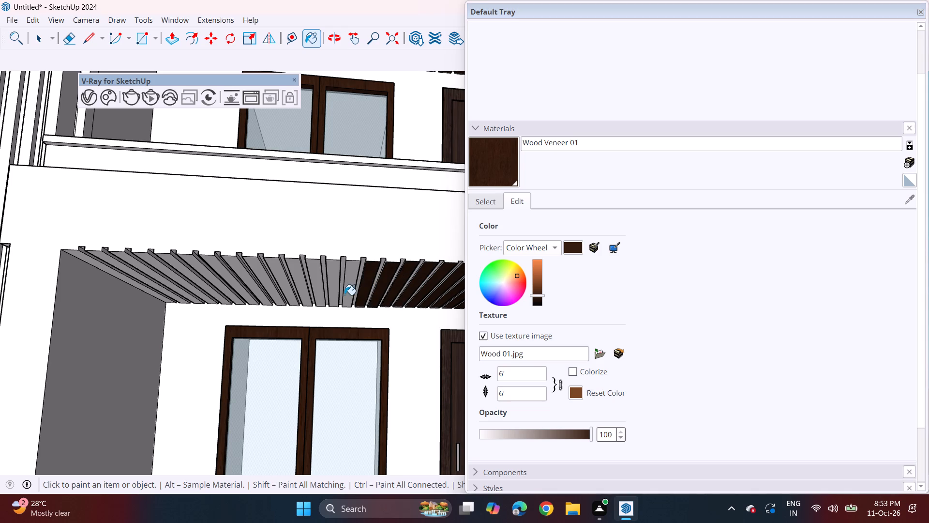
left_click(345, 295)
left_click(332, 295)
left_click(316, 294)
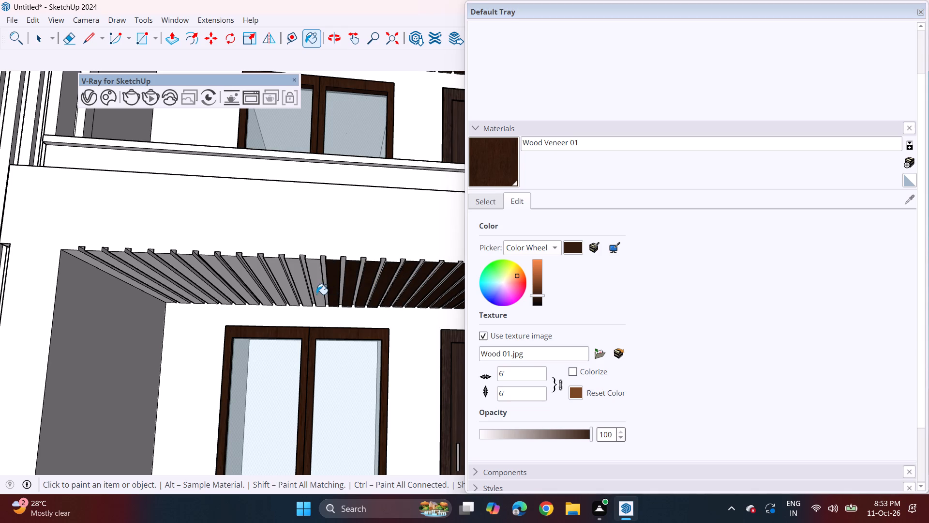
left_click(298, 294)
left_click(296, 290)
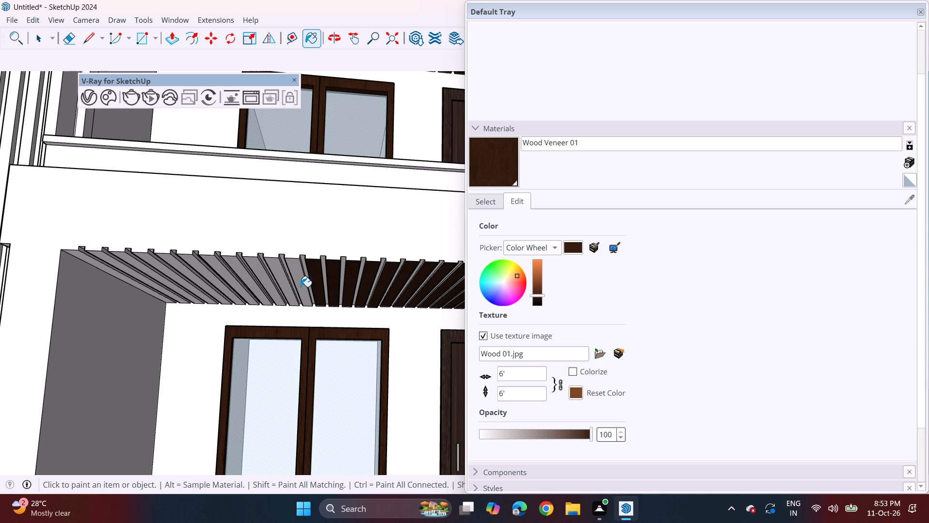
Paint the remaining ceiling strips of the right balcony, up to the side wall by the window, with Wood Veneer 01.
left_click(300, 287)
left_click(286, 289)
left_click(266, 282)
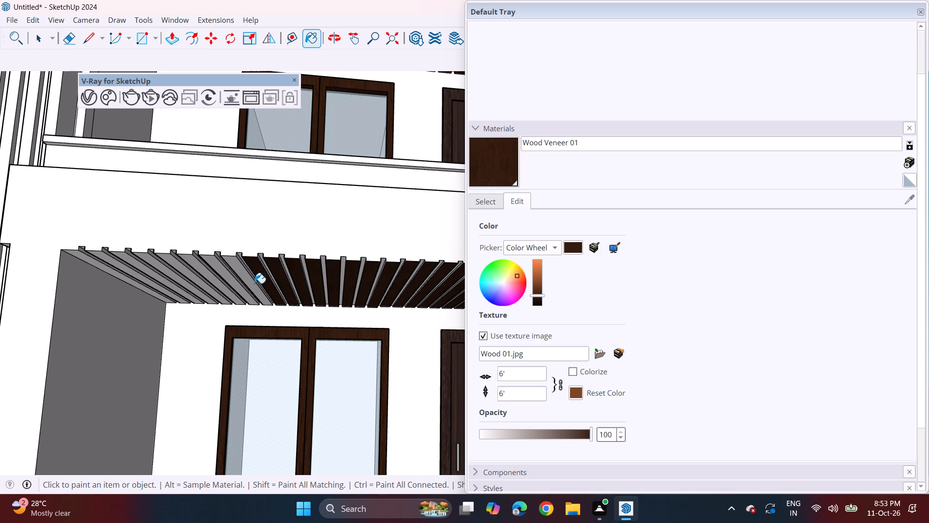
left_click(252, 283)
left_click(224, 274)
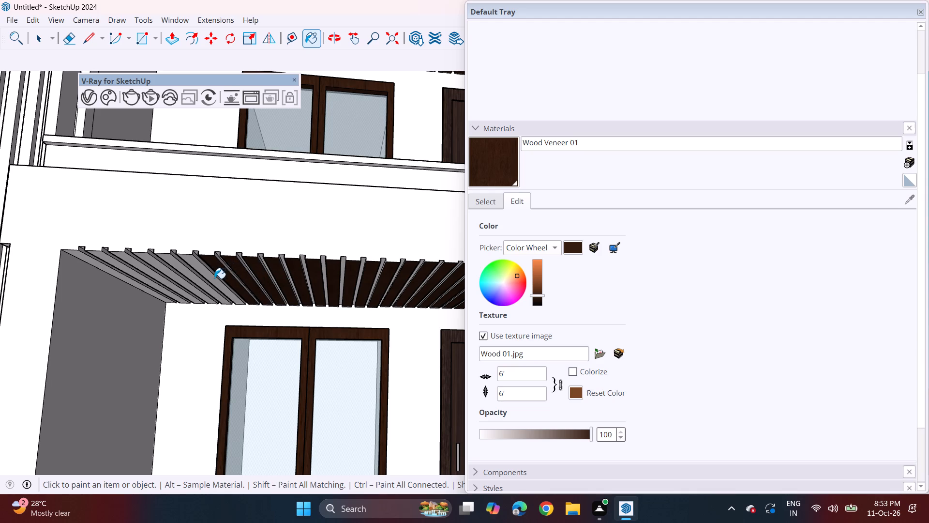
left_click(213, 280)
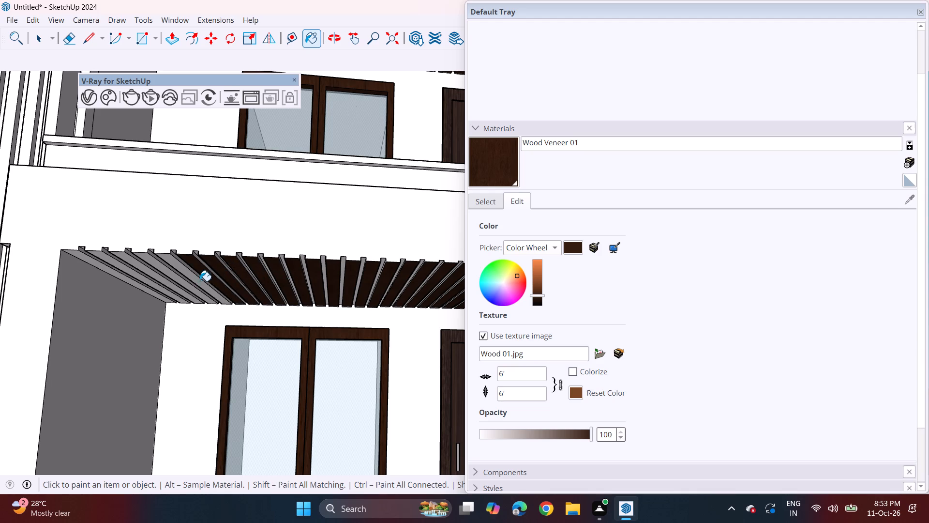
left_click(202, 280)
left_click(202, 282)
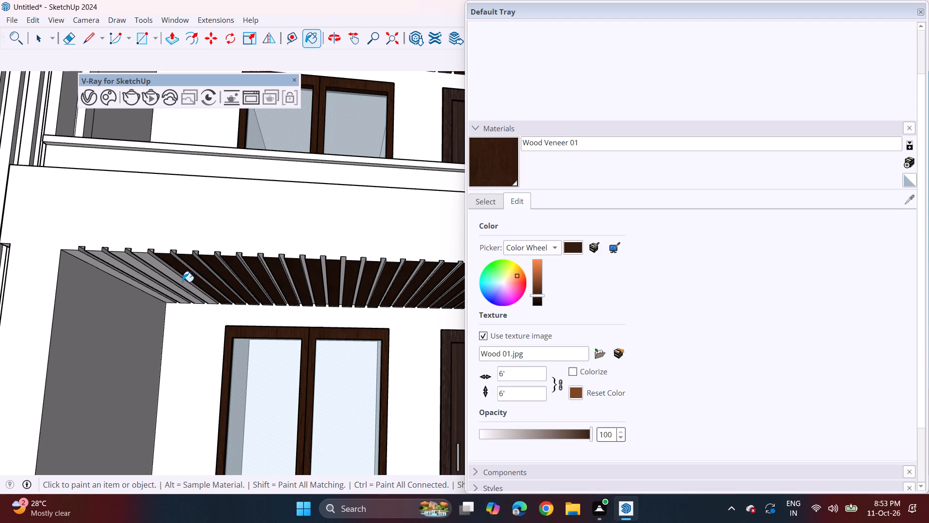
left_click(182, 282)
left_click(170, 284)
left_click(155, 287)
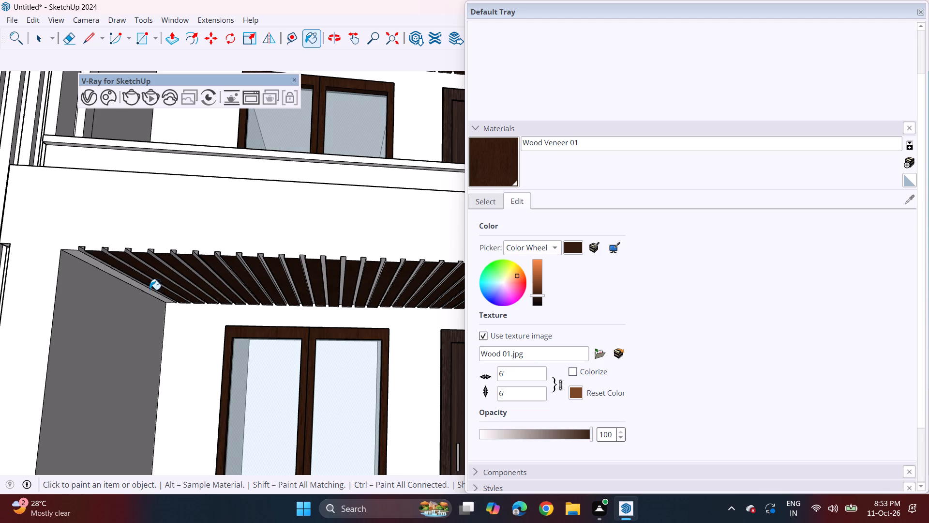
left_click(147, 292)
On the left balcony one floor below the top, paint the undersides and front ends of the two ceiling strips nearest the central slats Wood Veneer 01.
scroll(161, 288, "down", 6)
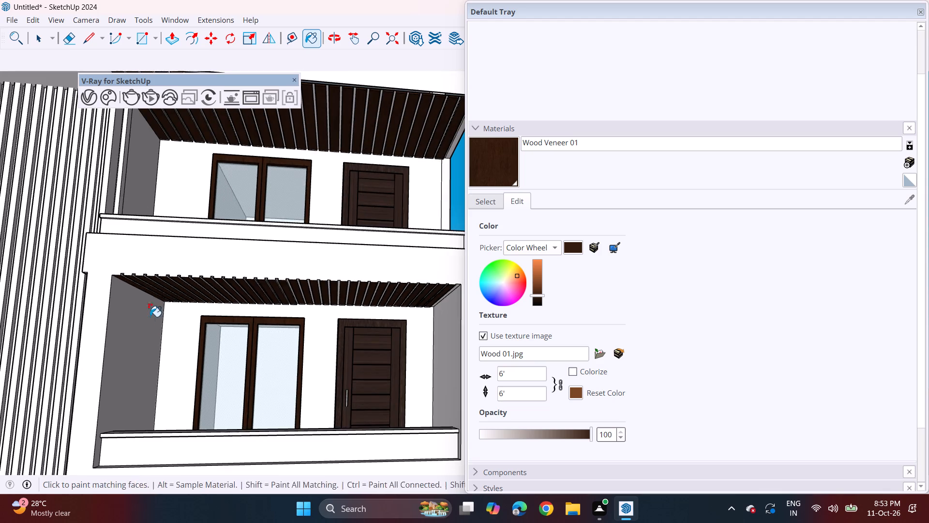
middle_click_drag(150, 317, 443, 335, "shift")
middle_click_drag(257, 325, 311, 320, "shift")
scroll(338, 299, "up", 3)
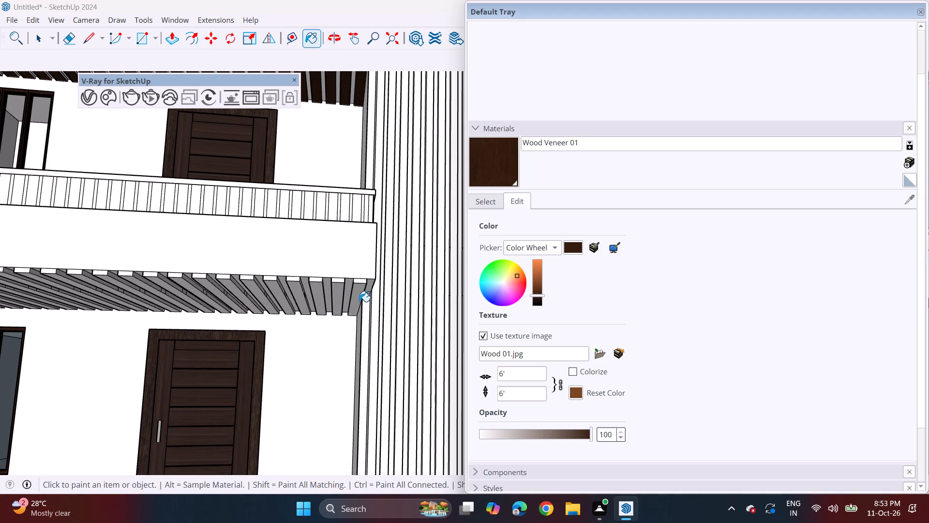
left_click(356, 297)
left_click(335, 296)
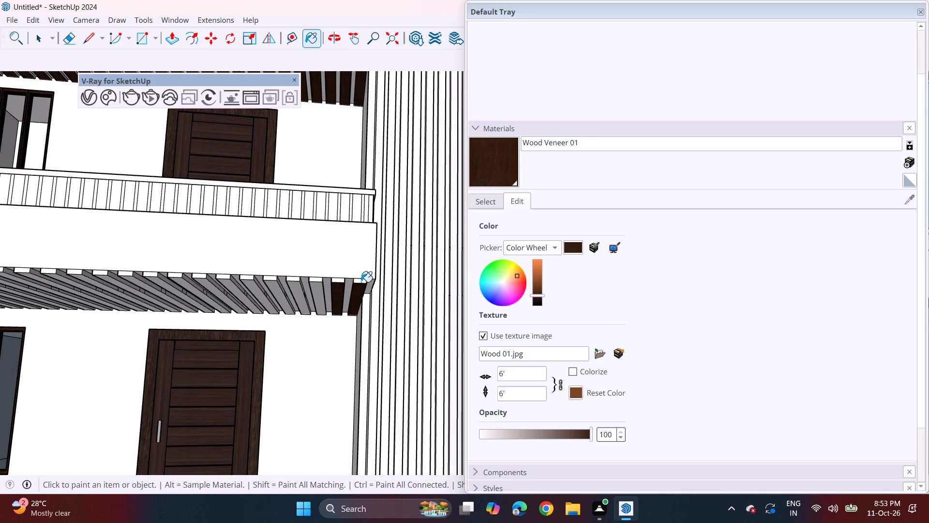
left_click(361, 282)
left_click(337, 284)
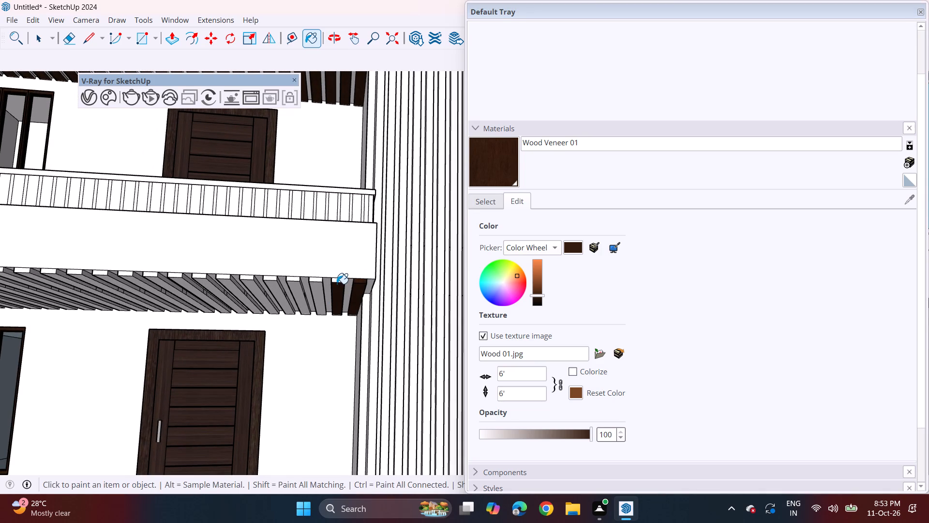
left_click(338, 282)
scroll(324, 290, "up", 7)
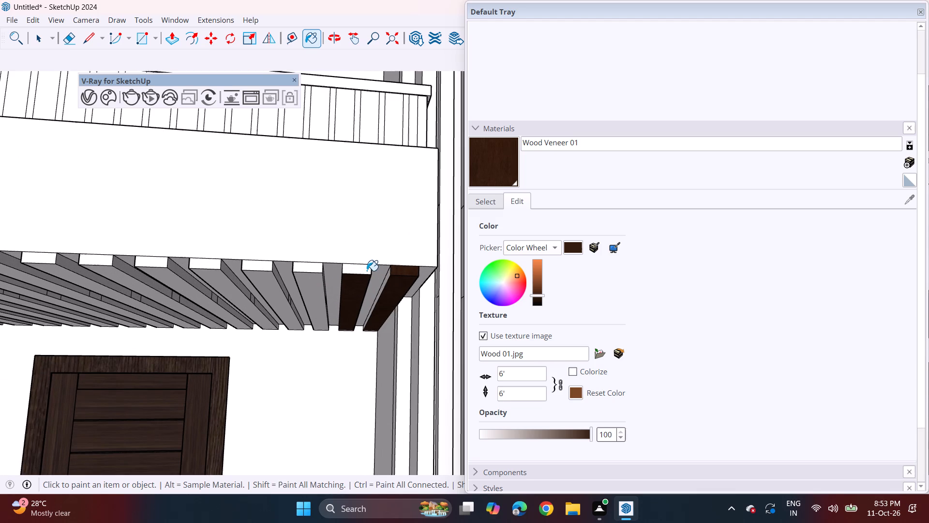
left_click(367, 271)
Paint the front ends and undersides of the next six ceiling strips on the left balcony with Wood Veneer 01.
left_click(315, 270)
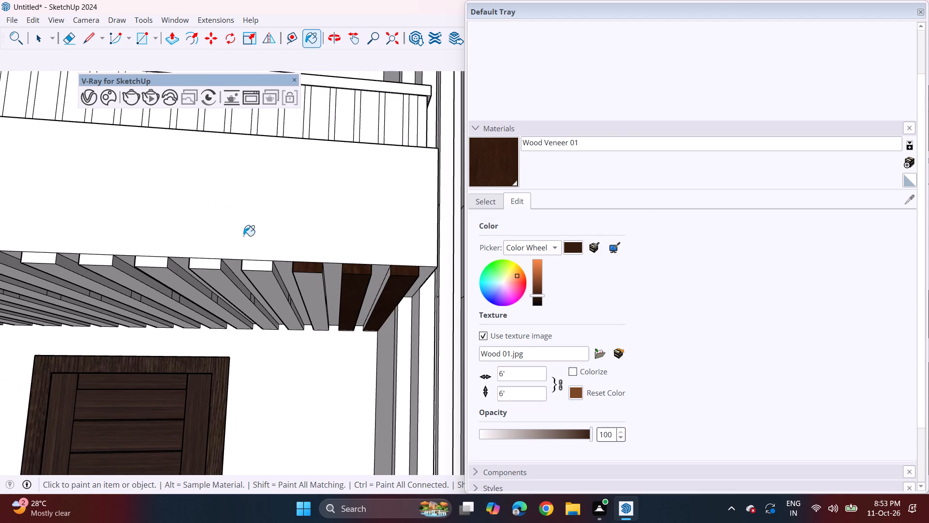
left_click(258, 268)
left_click(213, 269)
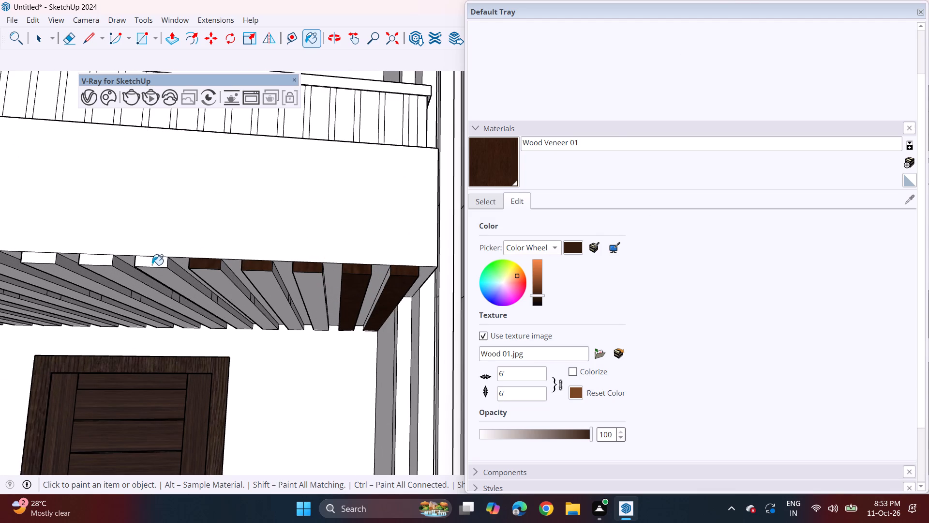
left_click(152, 263)
left_click(87, 261)
left_click(38, 258)
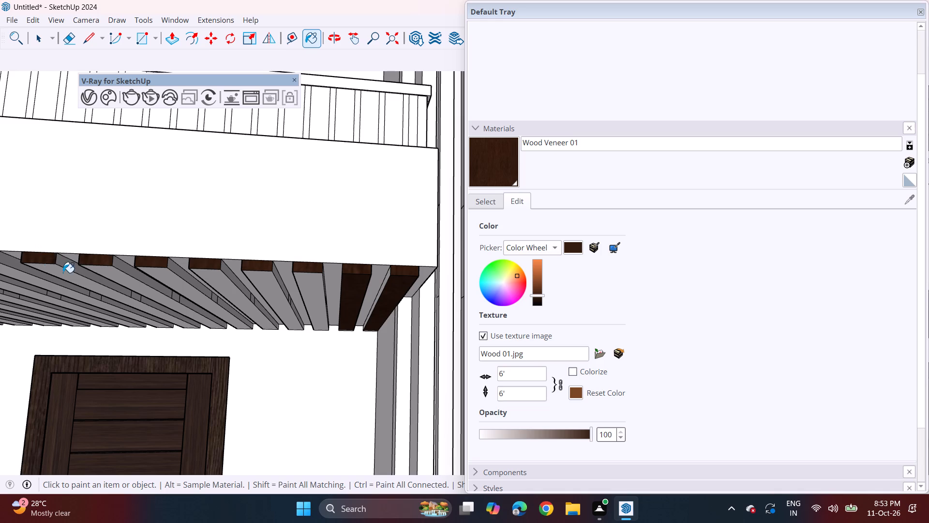
left_click(63, 273)
left_click(108, 273)
left_click(165, 276)
left_click(209, 282)
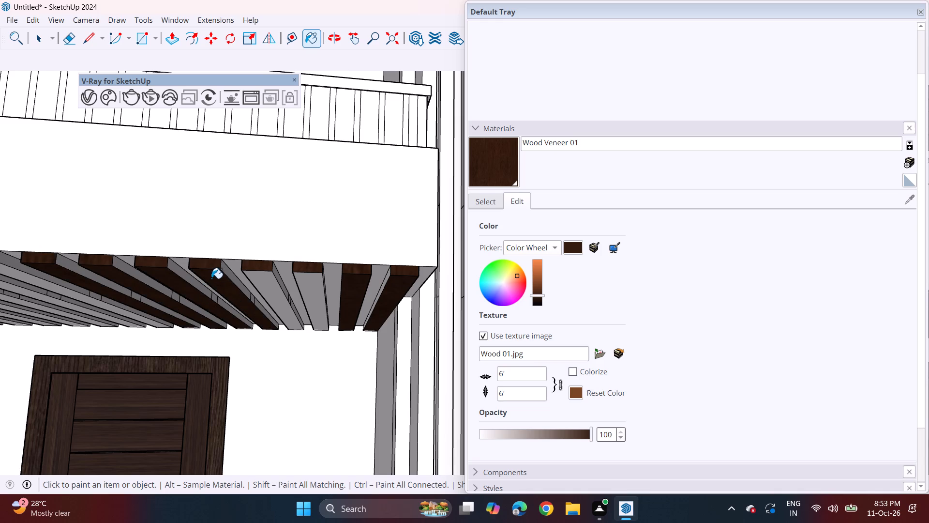
left_click(271, 290)
left_click(313, 292)
middle_click_drag(221, 292, 496, 306)
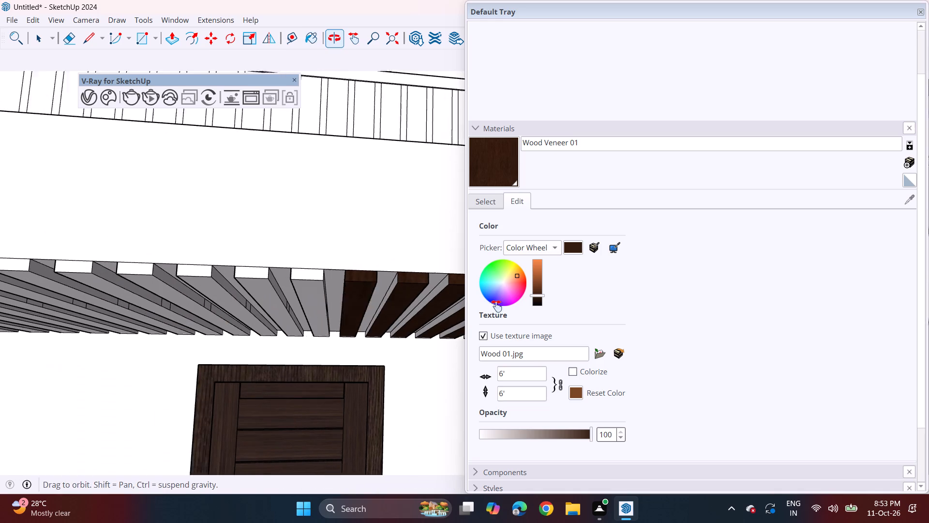
Paint the undersides and front ends of the next three ceiling strips above the left balcony's door with Wood Veneer 01.
middle_click_drag(496, 306, 510, 306)
left_click(369, 297)
left_click(374, 276)
left_click(309, 286)
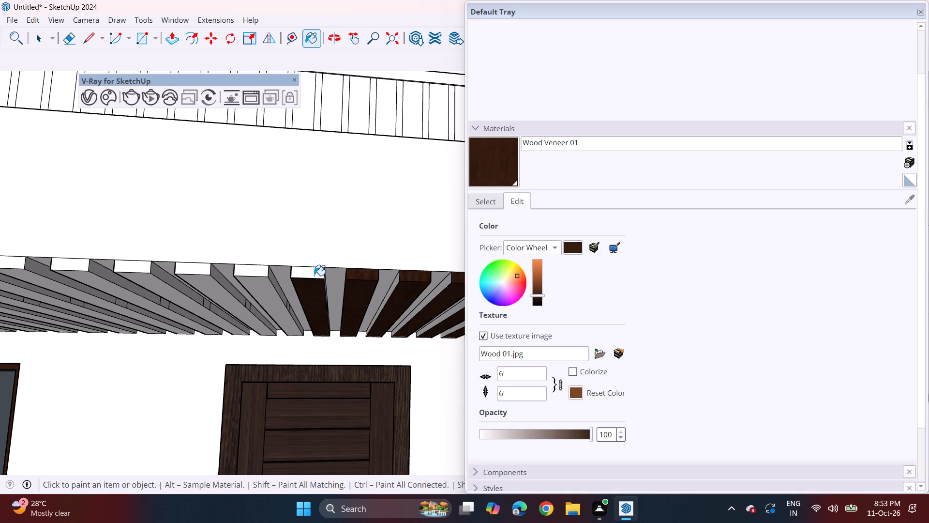
left_click(314, 276)
left_click(251, 276)
left_click(254, 292)
left_click(222, 294)
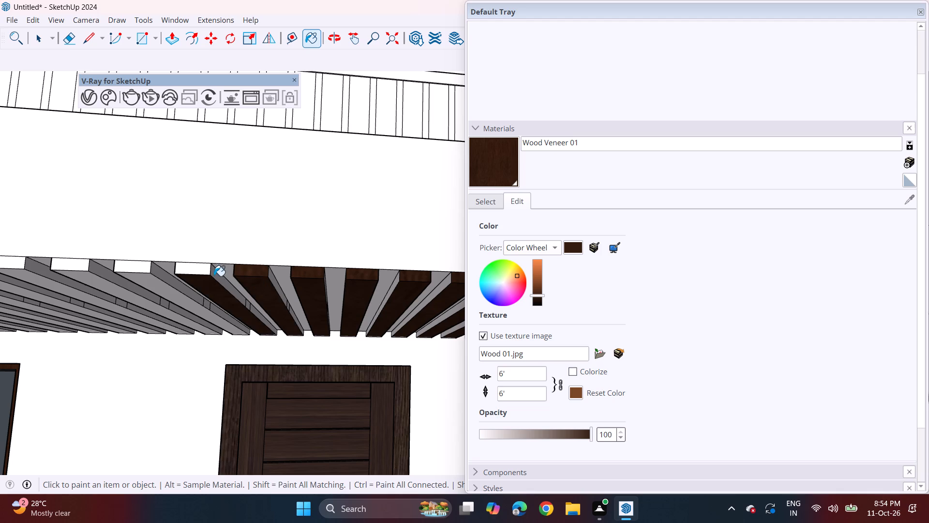
left_click(207, 270)
Paint the undersides and front ends of the next six left balcony ceiling strips, from the door towards the window, with Wood Veneer 01.
middle_click_drag(212, 297, 369, 321, "shift")
left_click(320, 318)
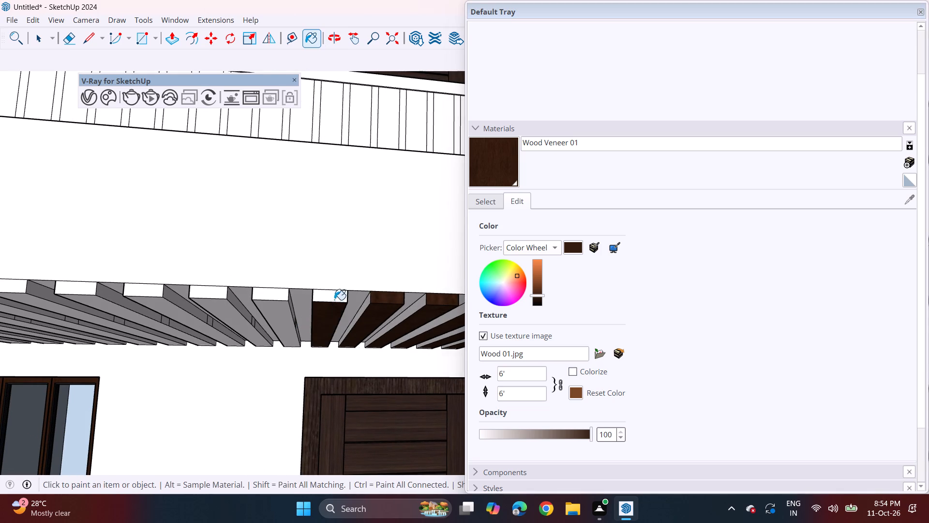
left_click(334, 300)
left_click(268, 310)
left_click(277, 291)
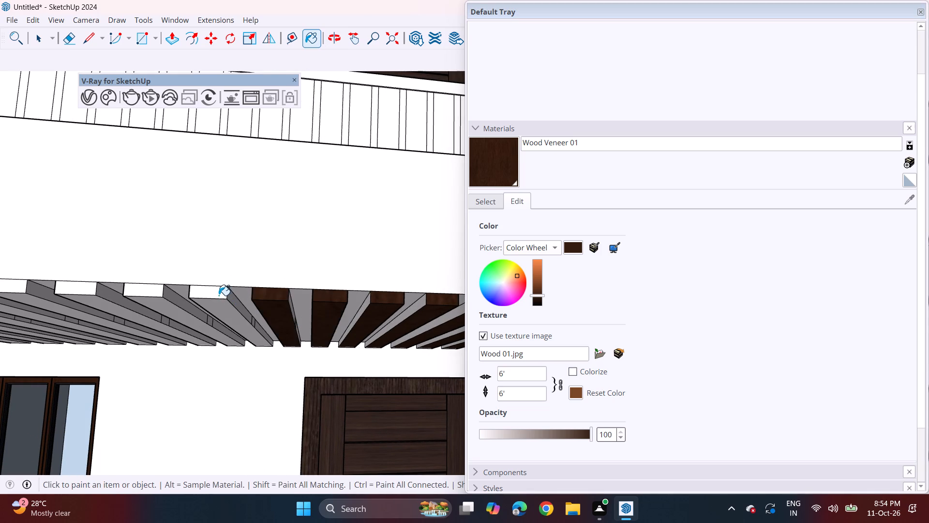
left_click(219, 295)
left_click(219, 311)
middle_click_drag(221, 321, 358, 318, "shift")
left_click(329, 311)
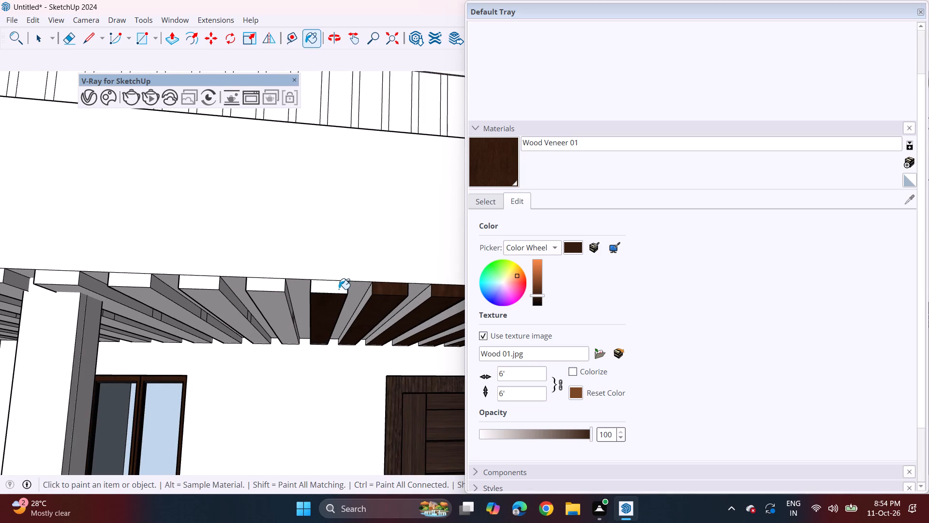
left_click(339, 289)
left_click(263, 308)
left_click(272, 285)
left_click(214, 289)
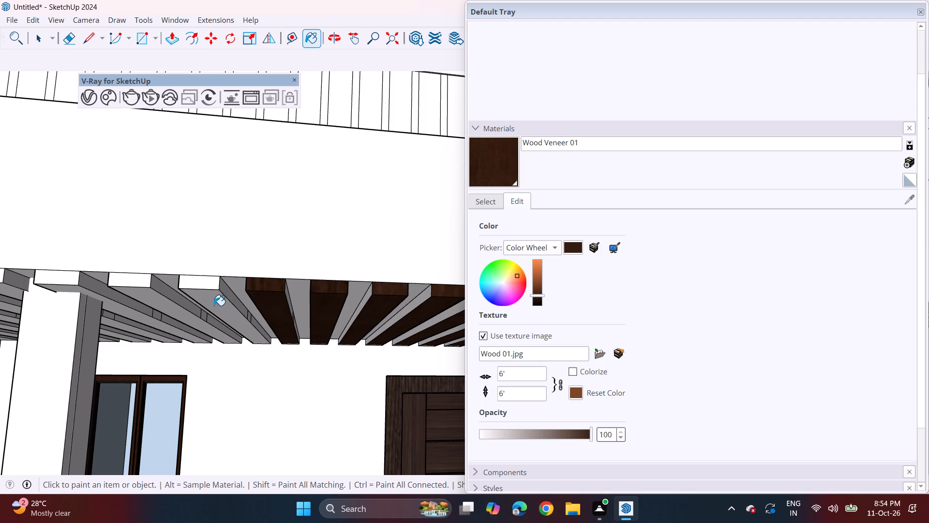
left_click(214, 306)
left_click(212, 285)
Paint the next three ceiling strips, where the left balcony's vertical fins begin, with Wood Veneer 01.
middle_click_drag(213, 306, 334, 308, "shift")
left_click(289, 287)
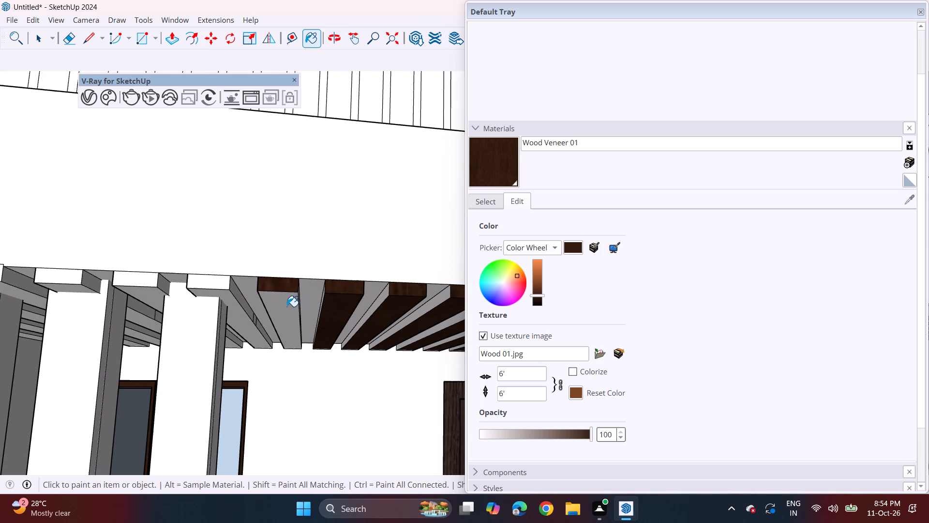
left_click(287, 307)
left_click(232, 295)
left_click(223, 284)
left_click(147, 279)
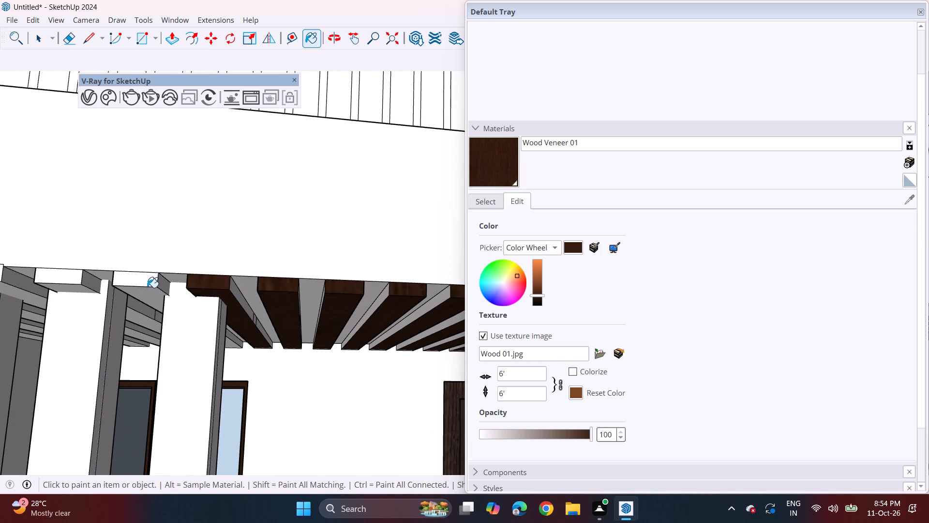
left_click(151, 298)
Paint the last five ceiling strips of the left balcony, behind the vertical fins up to the side wall, with Wood Veneer 01.
middle_click_drag(152, 298, 342, 287)
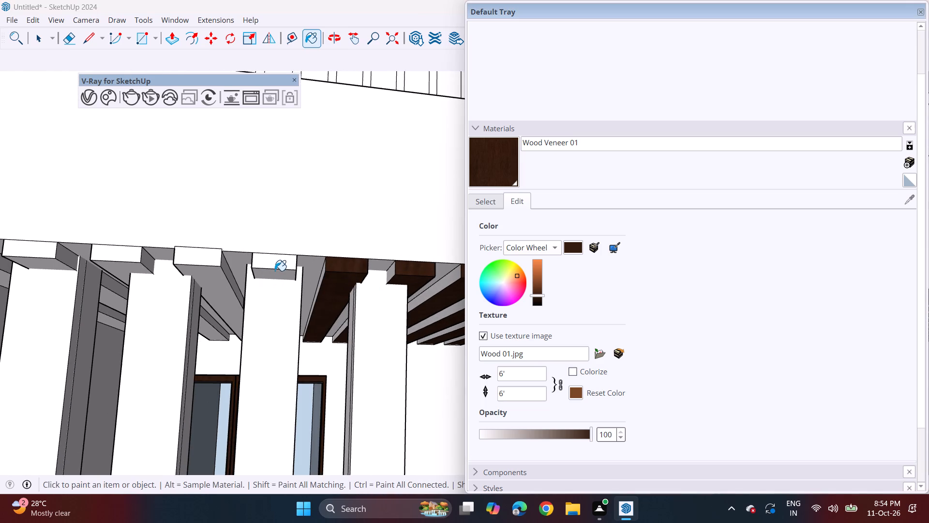
left_click(275, 271)
left_click(279, 264)
left_click(203, 261)
left_click(211, 281)
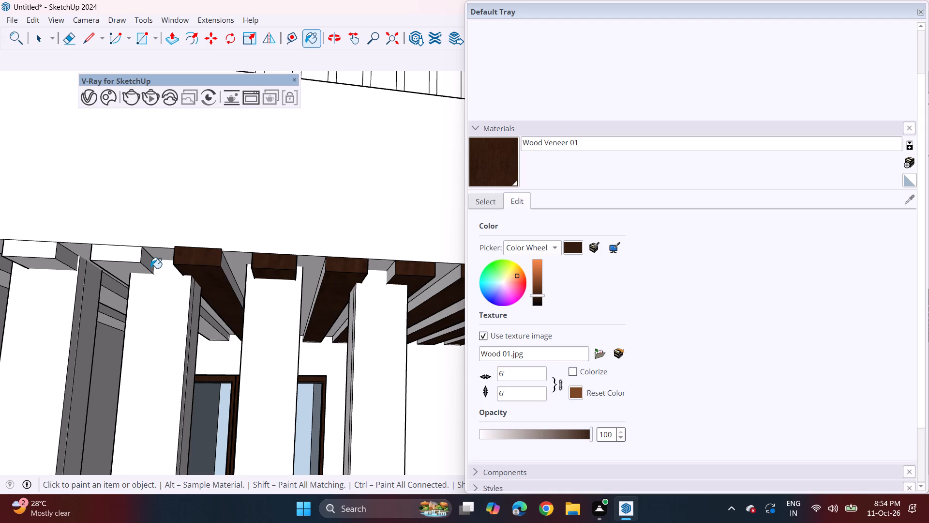
left_click(113, 277)
left_click(128, 252)
middle_click_drag(130, 265, 330, 268, "shift")
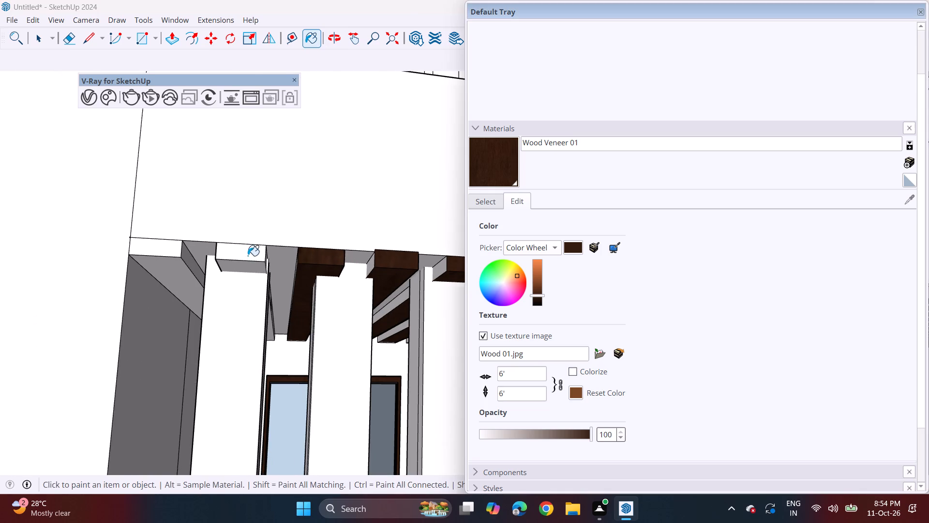
left_click(248, 256)
left_click(244, 265)
left_click(172, 247)
left_click(175, 271)
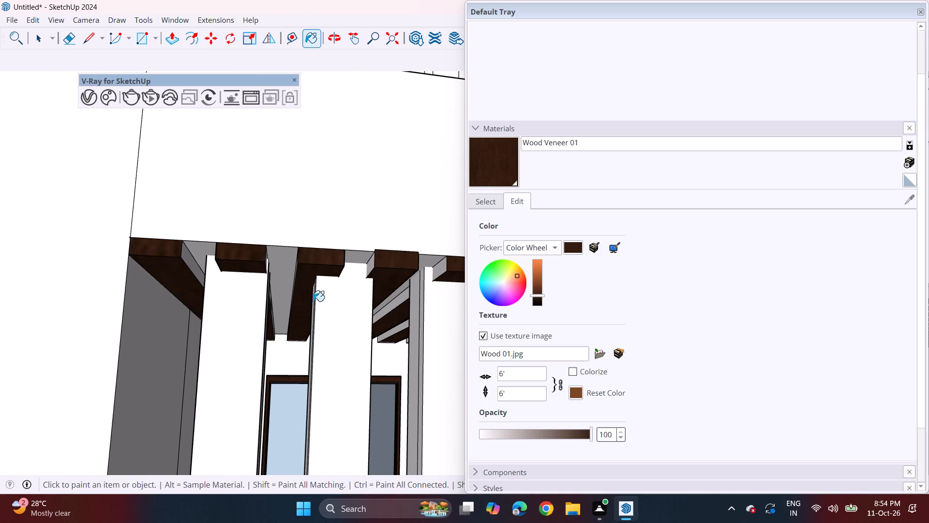
On the left balcony two floors below the top, paint the undersides of the ten ceiling strips nearest the central slats Wood Veneer 01.
middle_click_drag(336, 304, 245, 294)
scroll(251, 296, "down", 16)
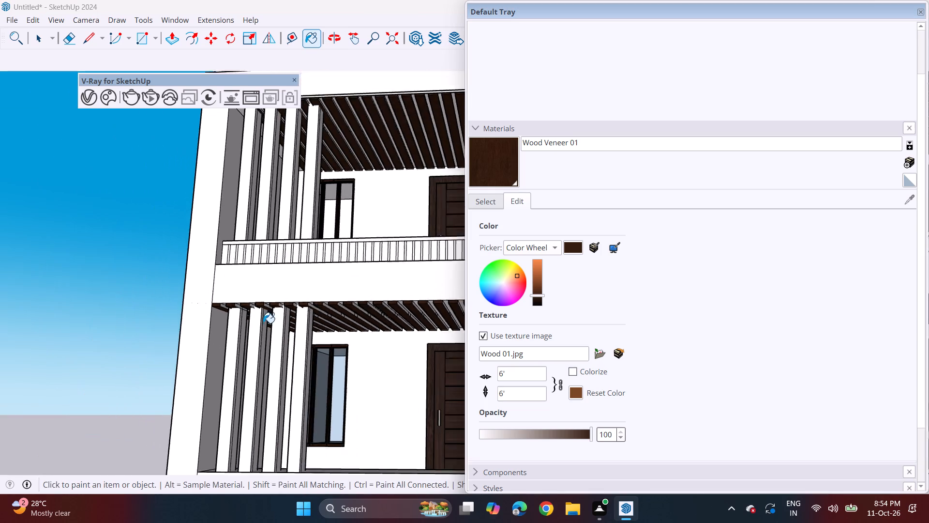
scroll(263, 323, "down", 5)
middle_click_drag(368, 344, 187, 236, "shift")
middle_click_drag(188, 342, 223, 314)
scroll(245, 312, "up", 1)
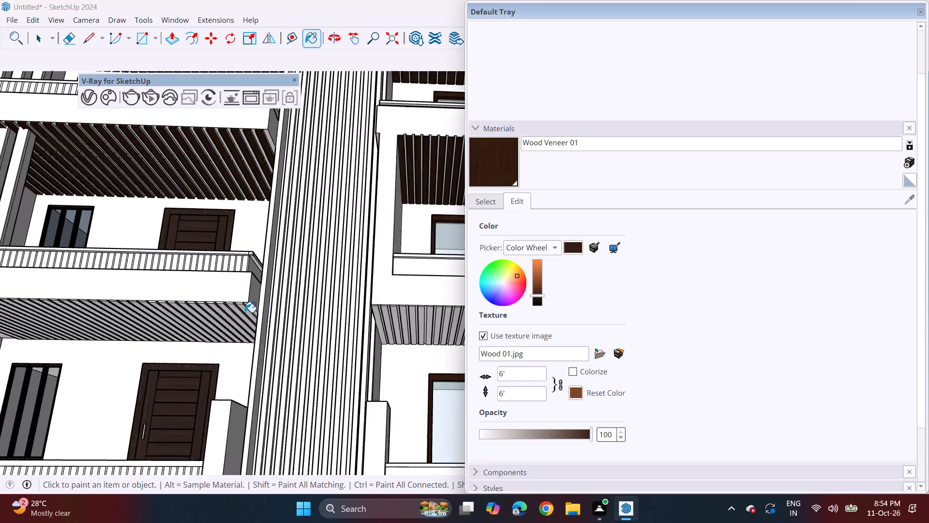
scroll(245, 312, "up", 6)
middle_click_drag(232, 316, 270, 291)
scroll(272, 289, "up", 3)
left_click(259, 283)
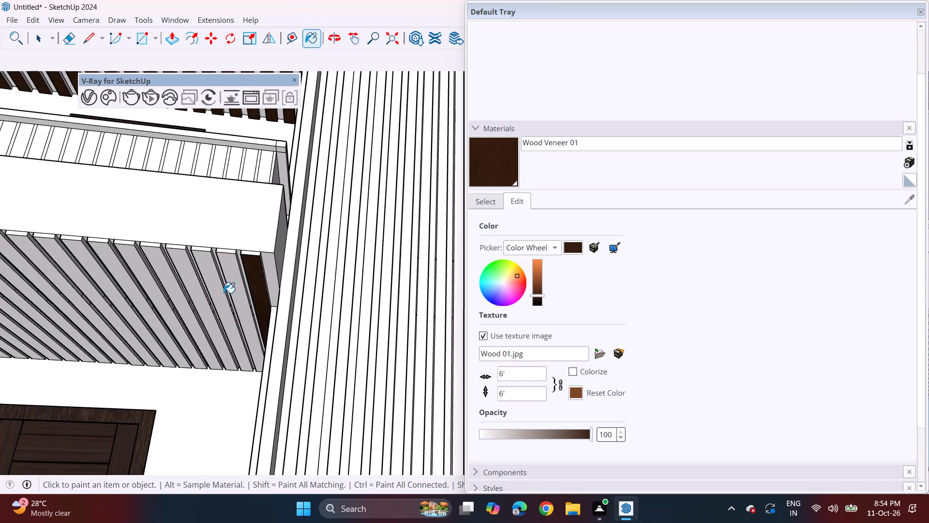
left_click(229, 287)
scroll(198, 280, "up", 6)
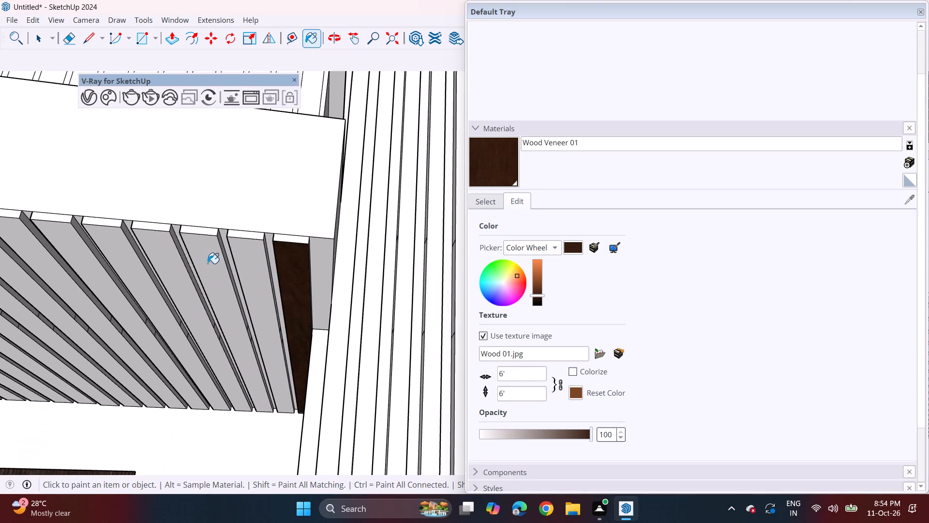
left_click_drag(210, 264, 220, 266)
left_click(263, 268)
left_click(178, 285)
left_click(154, 286)
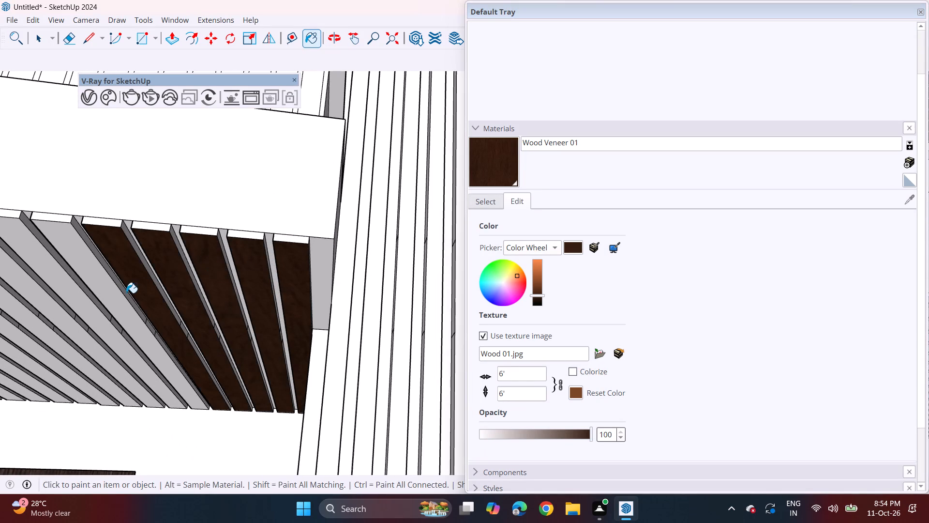
left_click(116, 298)
left_click(86, 299)
left_click(65, 315)
left_click(45, 328)
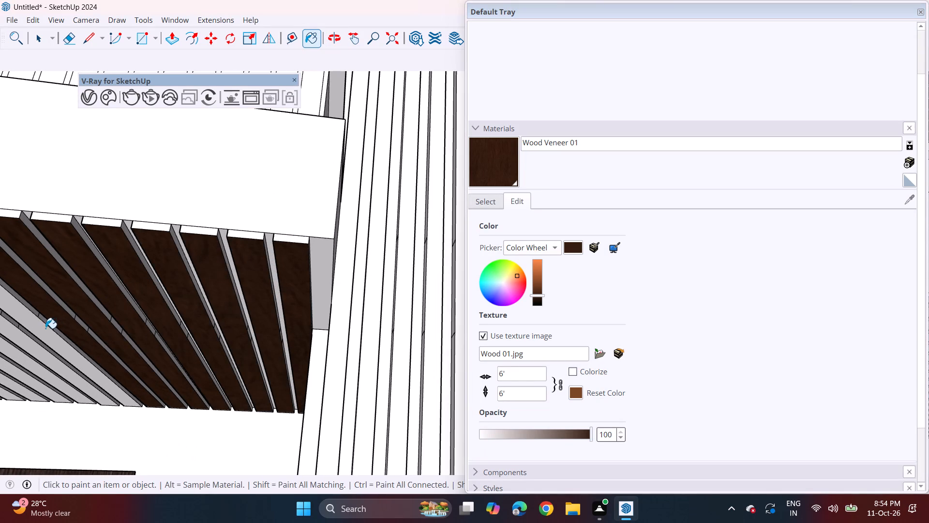
left_click(30, 345)
Paint the front ends of those ten ceiling strips on the lower left balcony with Wood Veneer 01.
left_click(58, 219)
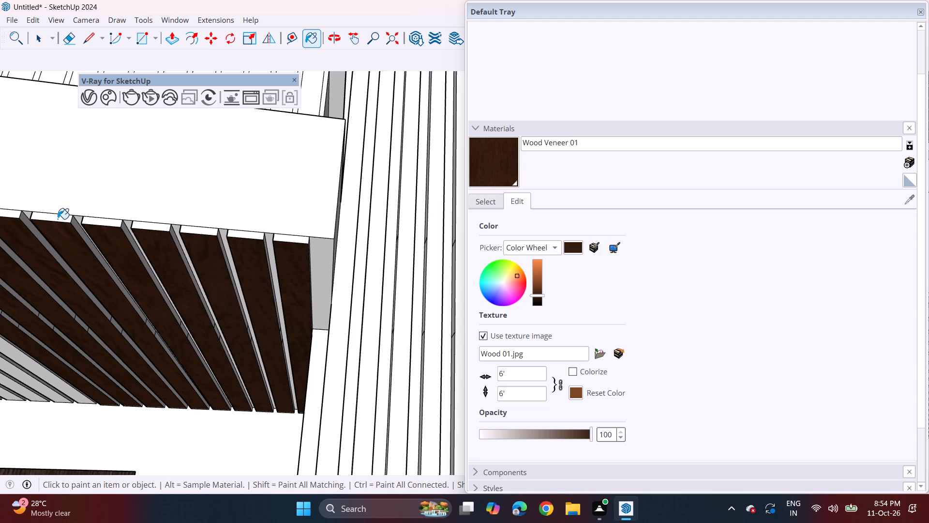
left_click(104, 221)
left_click_drag(154, 225, 161, 228)
left_click(200, 233)
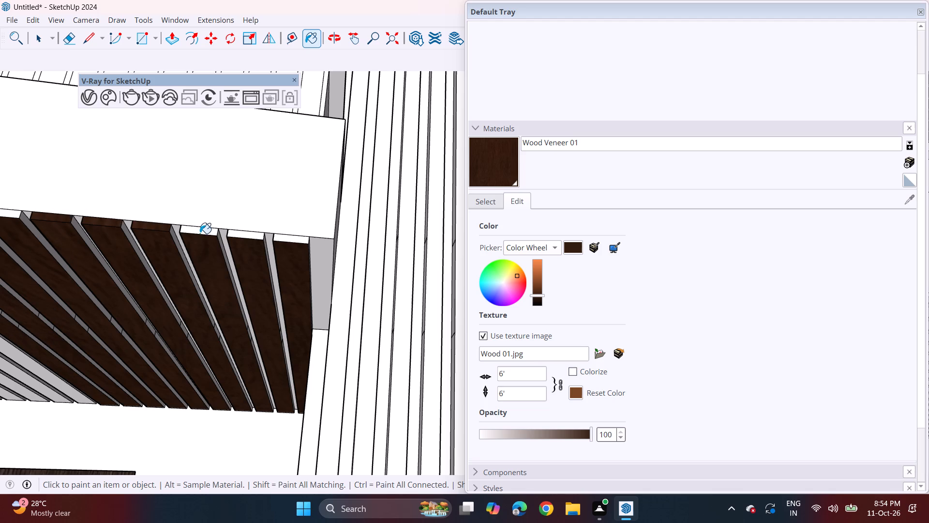
left_click(244, 238)
left_click(286, 242)
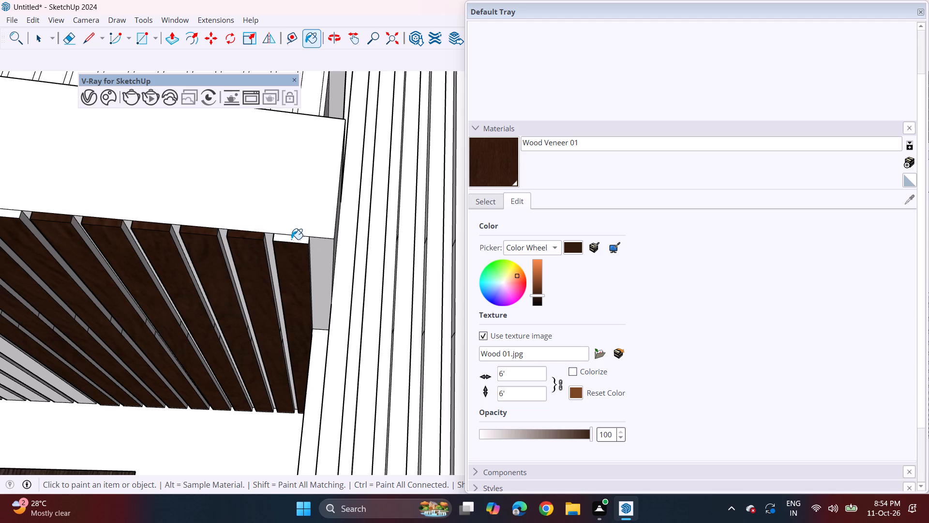
left_click(291, 239)
middle_click_drag(195, 281, 516, 319, "shift")
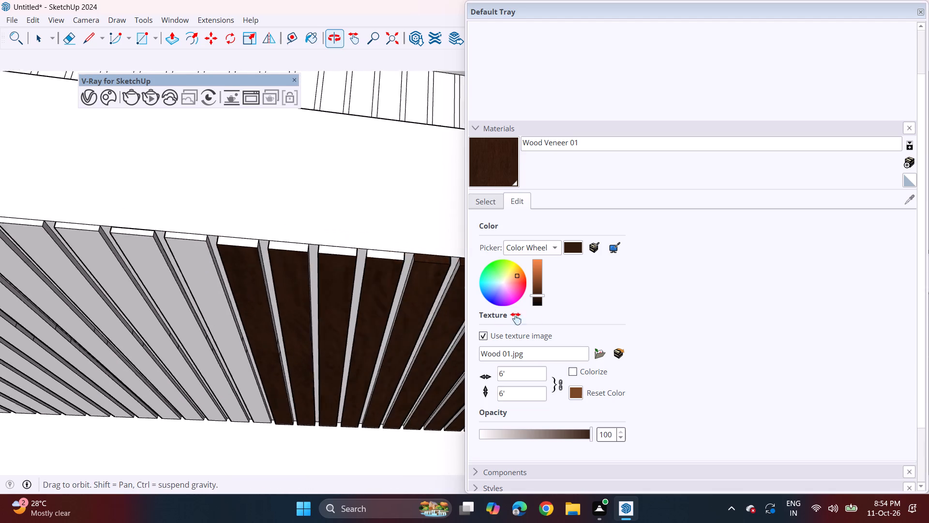
middle_click_drag(516, 319, 535, 323, "shift")
left_click(427, 266)
left_click(378, 261)
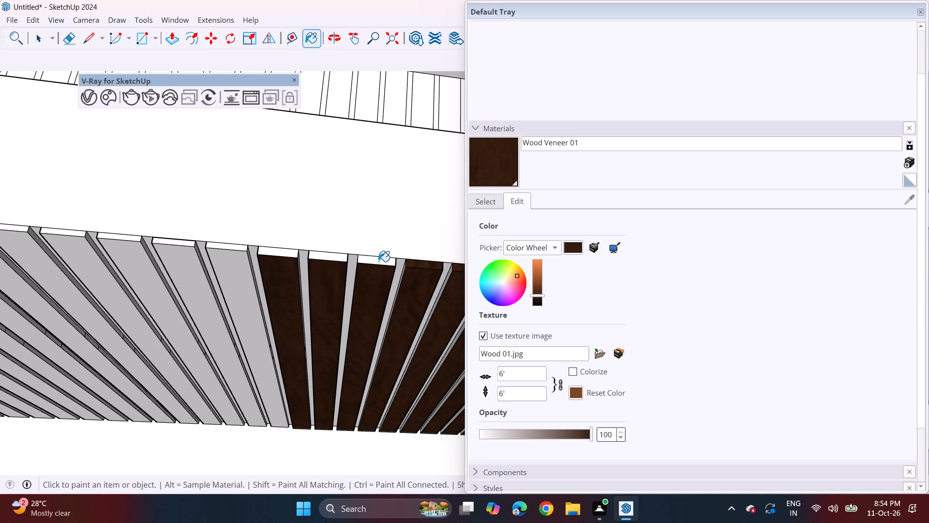
left_click_drag(332, 257, 328, 259)
left_click(282, 252)
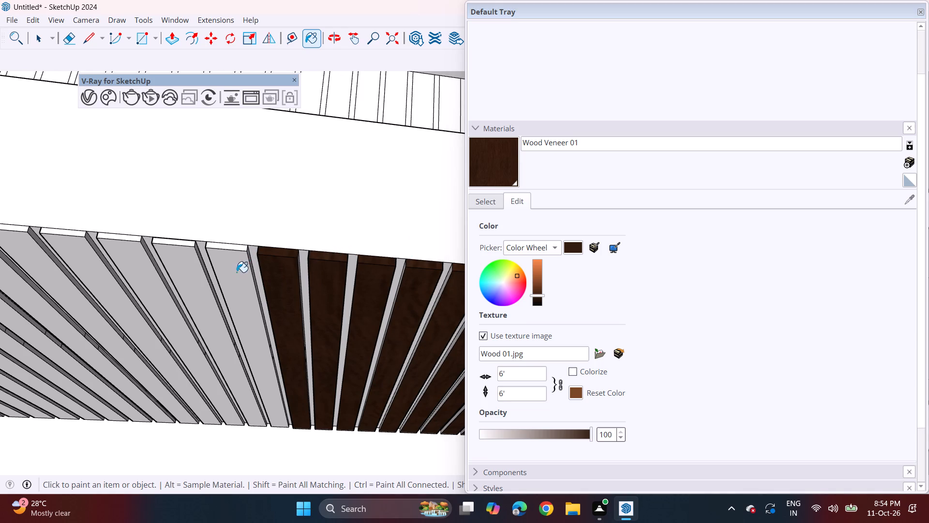
Paint the undersides and front ends of the next three ceiling strips on the lower left balcony with Wood Veneer 01.
left_click(232, 275)
left_click(240, 249)
left_click(188, 271)
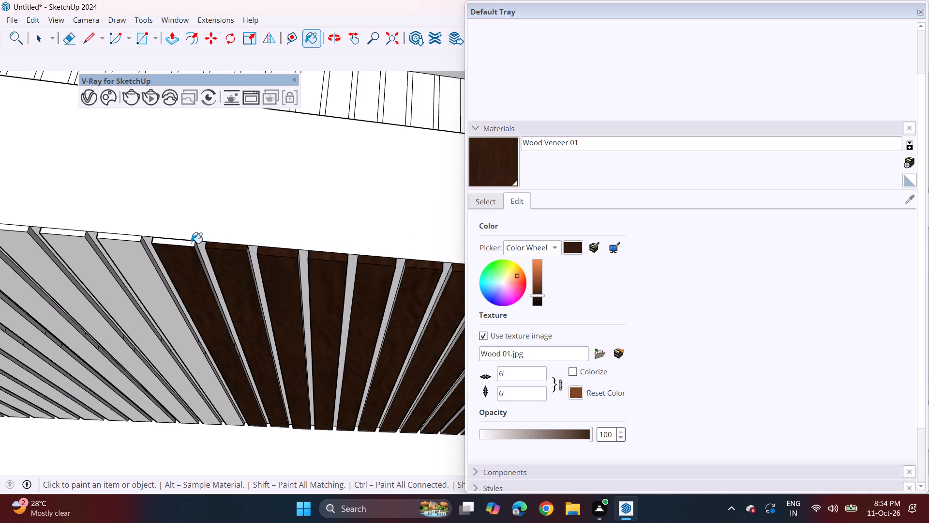
left_click(191, 243)
left_click(120, 265)
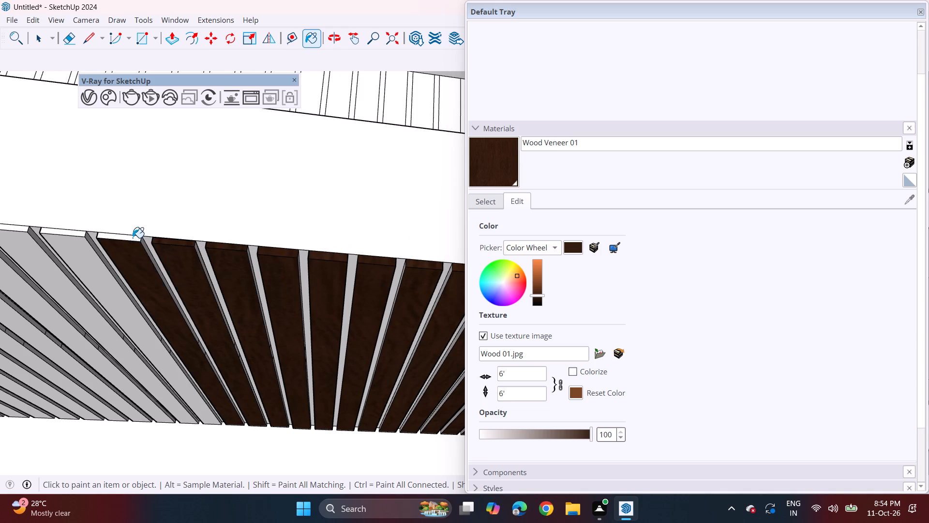
left_click(133, 238)
Paint three more ceiling strips of the lower left balcony, undersides and front ends, with Wood Veneer 01, undoing the stray fill on the fascia.
middle_click_drag(130, 256, 325, 290)
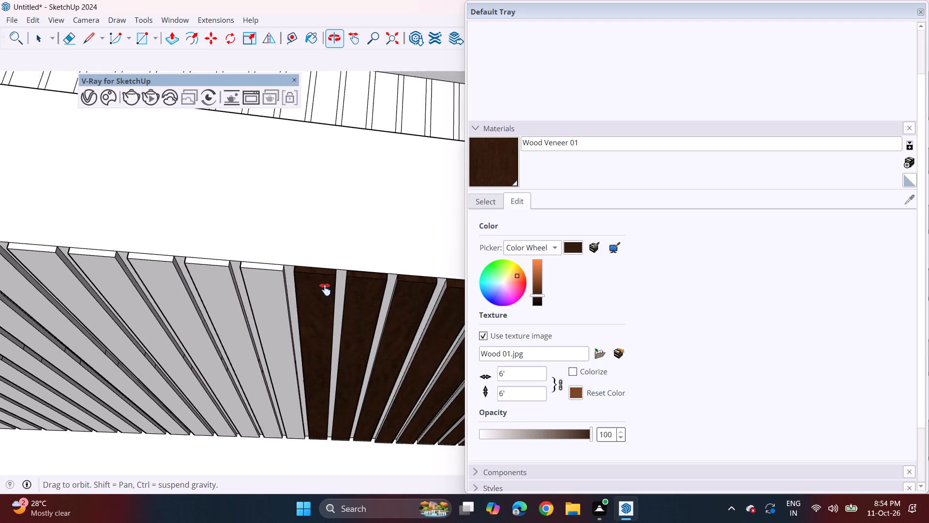
middle_click_drag(325, 290, 334, 291)
left_click_drag(277, 308, 277, 301)
left_click(285, 271)
left_click(229, 292)
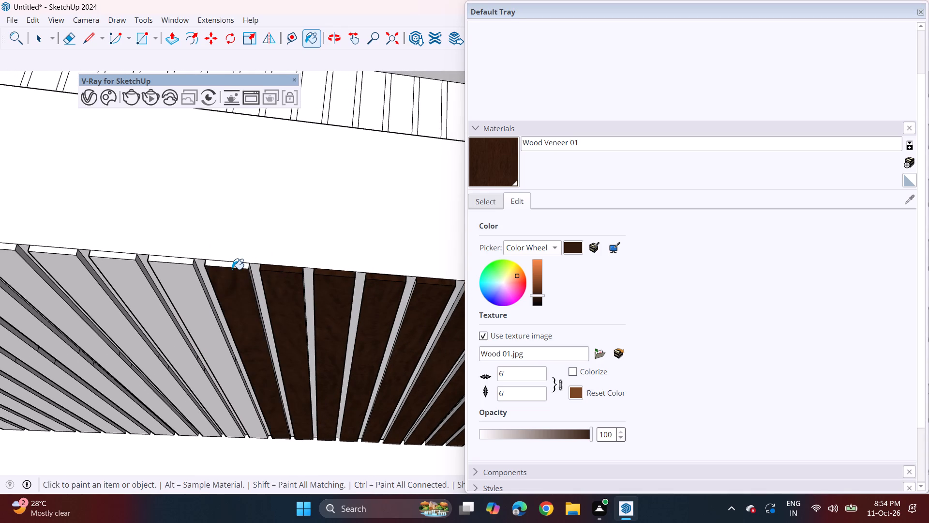
left_click(234, 265)
left_click(164, 287)
left_click(174, 263)
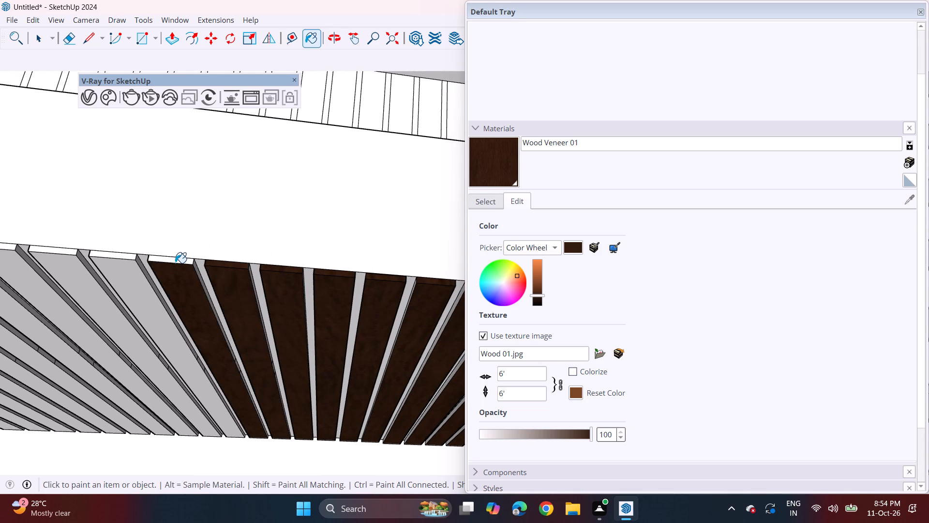
left_click(180, 257)
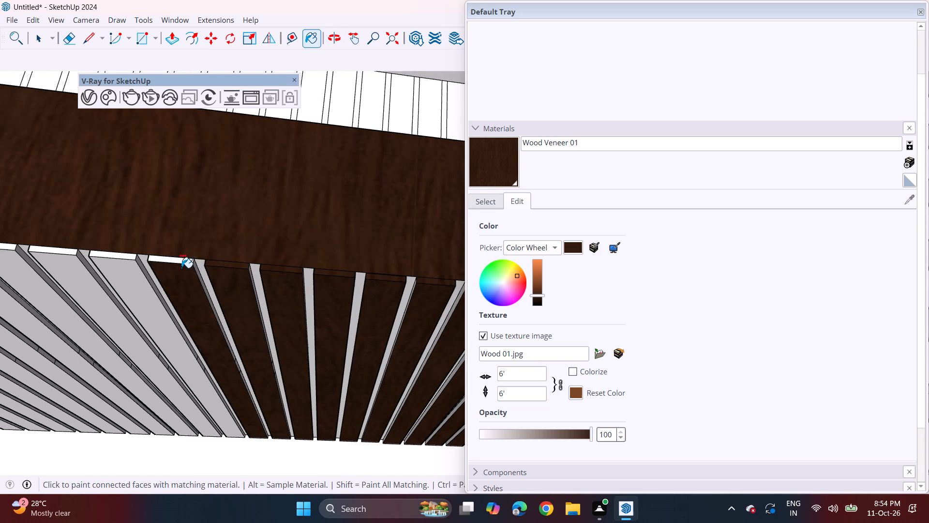
key("ctrl+z")
left_click(181, 261)
Paint the undersides and front ends of the following three ceiling strips on the lower left balcony with Wood Veneer 01.
middle_click_drag(148, 279, 334, 298)
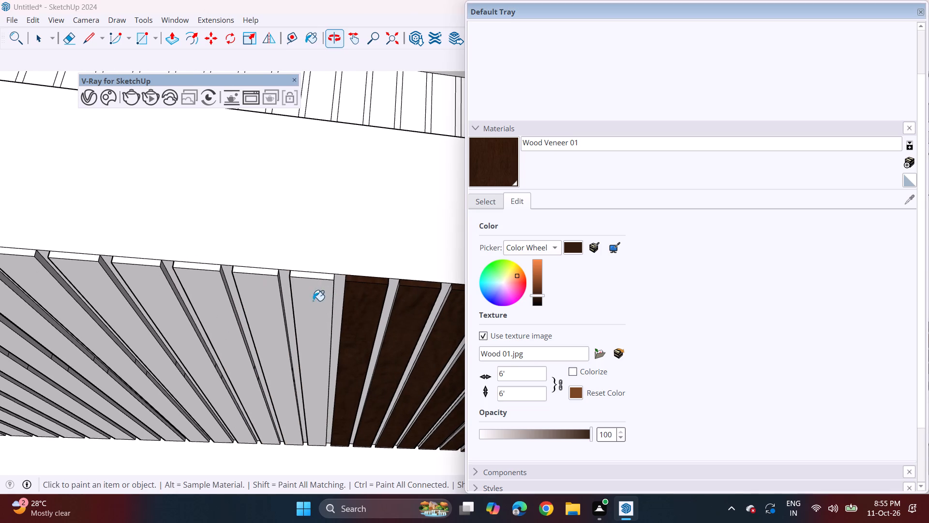
left_click(306, 302)
left_click(314, 277)
left_click(254, 293)
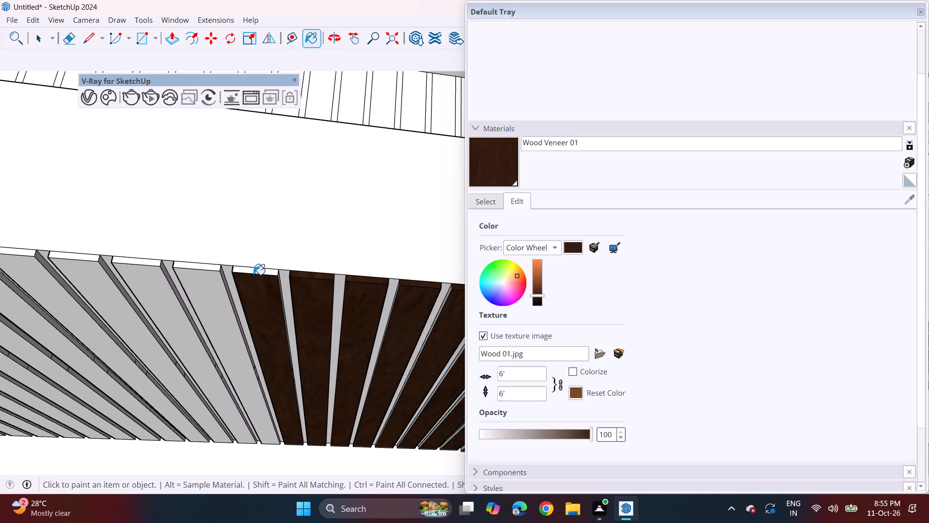
left_click(255, 272)
left_click(204, 304)
left_click(214, 266)
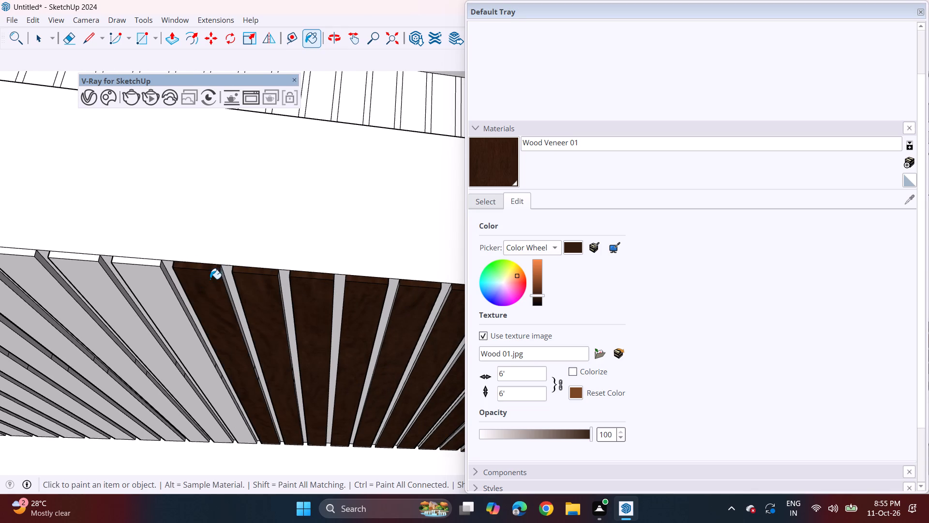
Paint the undersides of the next dozen or so ceiling strips on the lower left balcony with Wood Veneer 01.
middle_click_drag(196, 292, 345, 310, "shift")
left_click(270, 321)
left_click(313, 309)
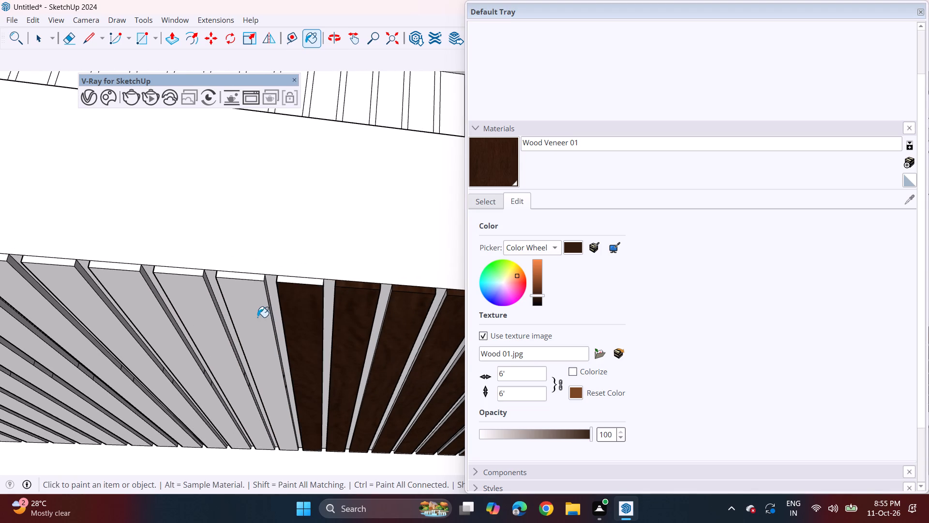
left_click(257, 317)
left_click(195, 325)
left_click(154, 330)
left_click(118, 334)
left_click(91, 342)
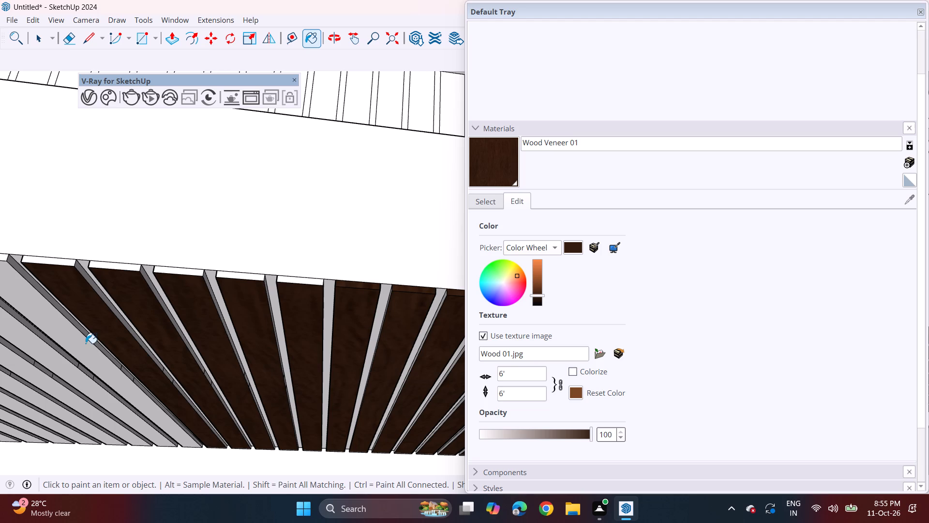
left_click(86, 343)
left_click(62, 370)
left_click(42, 385)
left_click(35, 393)
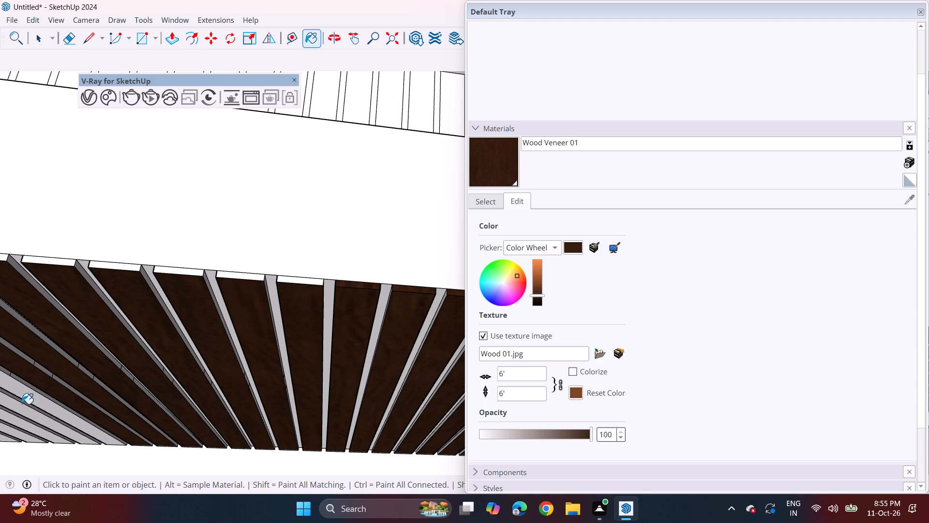
left_click(22, 406)
left_click(8, 420)
left_click(7, 425)
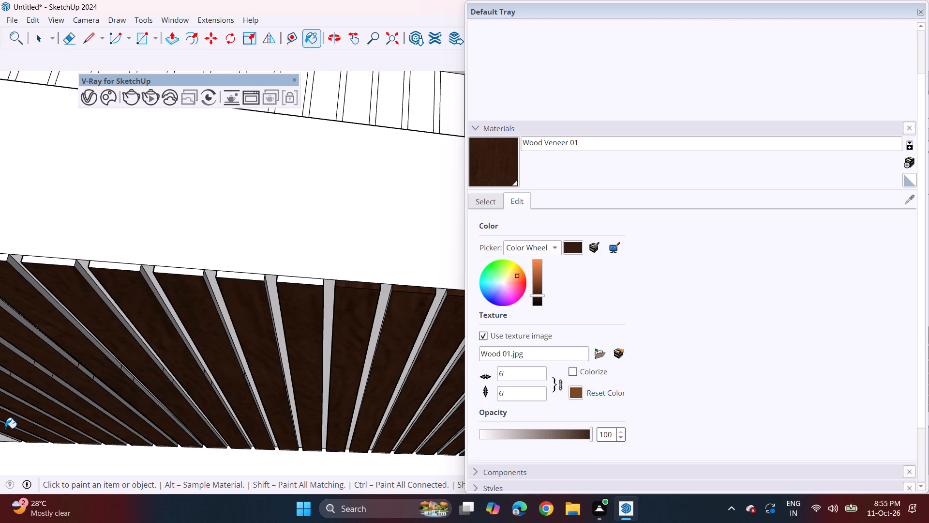
Paint the front ends of the next six of these lower left balcony ceiling strips with Wood Veneer 01.
middle_click_drag(51, 388, 124, 394, "shift")
scroll(124, 379, "down", 3)
scroll(373, 306, "up", 4)
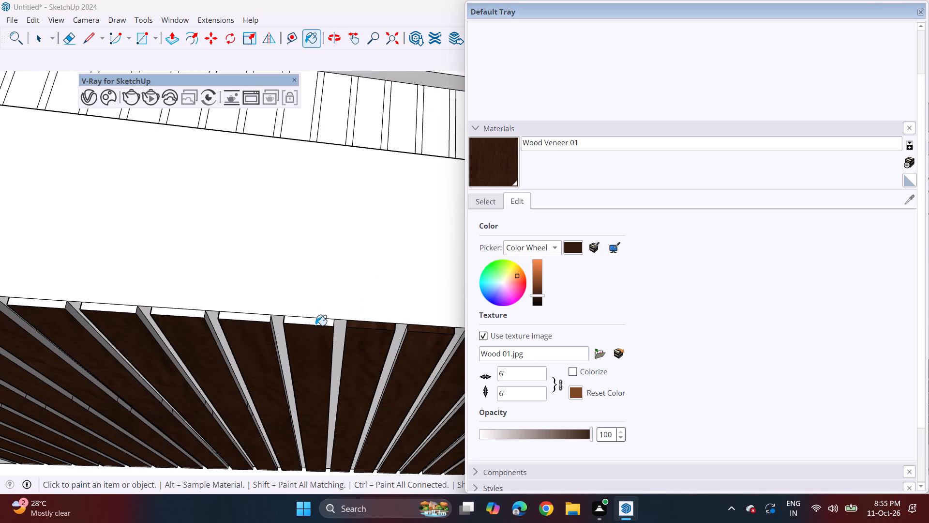
left_click(321, 320)
left_click(245, 317)
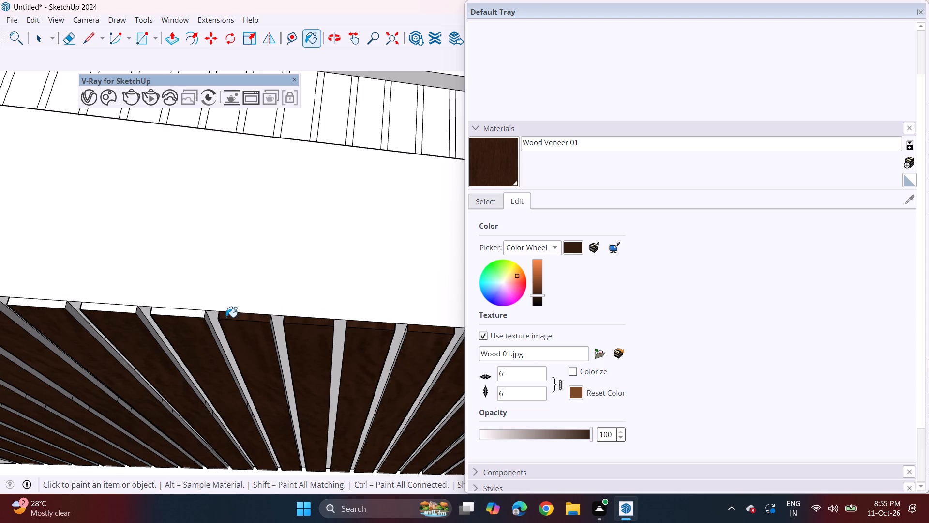
left_click(190, 315)
middle_click_drag(160, 323, 375, 343, "shift")
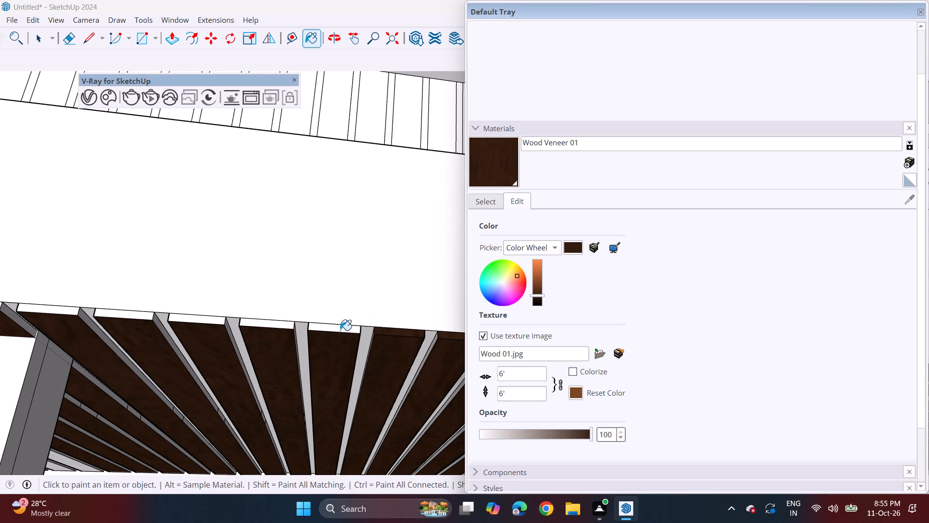
left_click(341, 329)
left_click(272, 327)
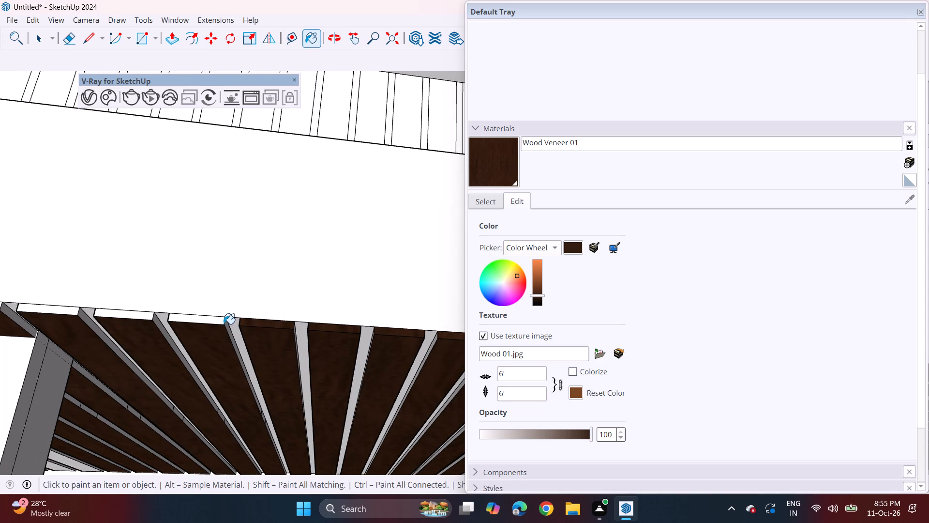
left_click(221, 324)
Continue Wood Veneer 01 along the strips' front ends on the lower left balcony, up to the ones behind the tall vertical slats.
middle_click_drag(190, 321, 280, 335, "shift")
left_click(289, 335)
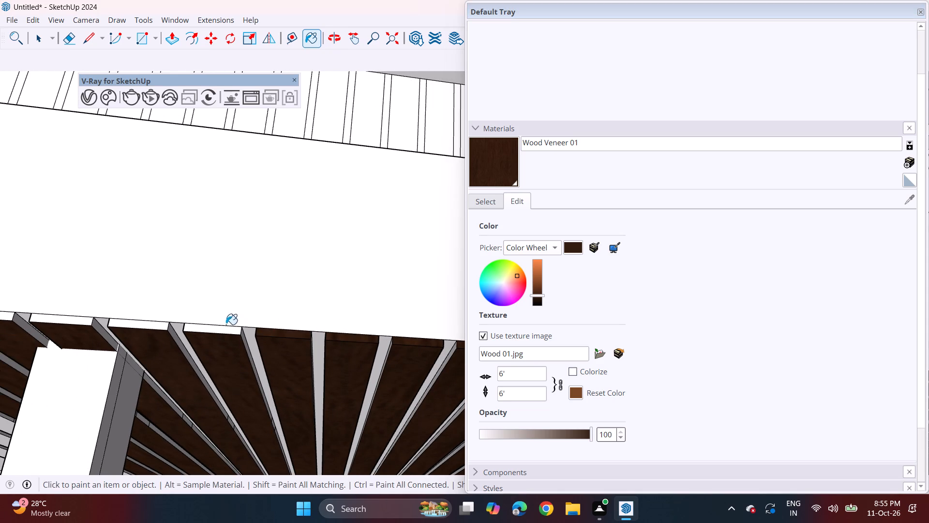
left_click(216, 330)
middle_click_drag(194, 331, 360, 343, "shift")
left_click(322, 338)
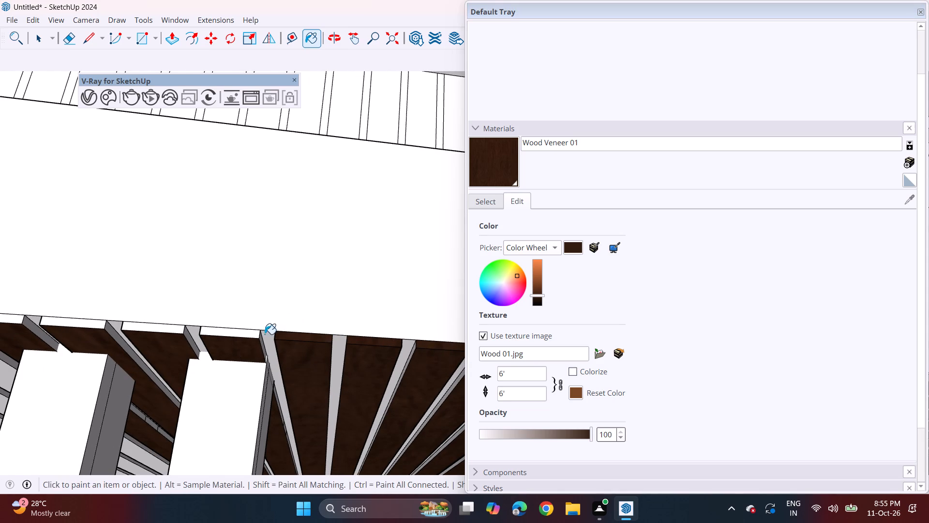
left_click(244, 334)
middle_click_drag(238, 361, 390, 372, "shift")
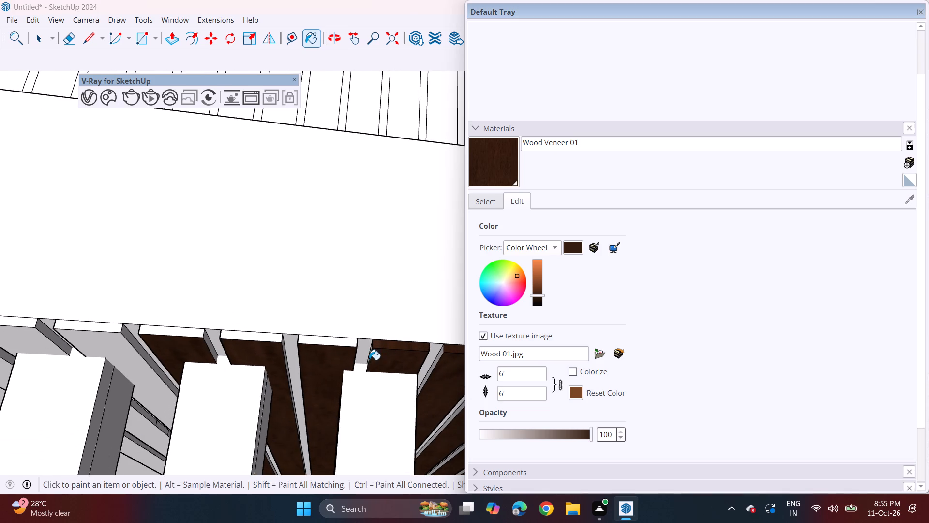
left_click_drag(345, 341, 336, 344)
left_click(261, 339)
left_click(190, 332)
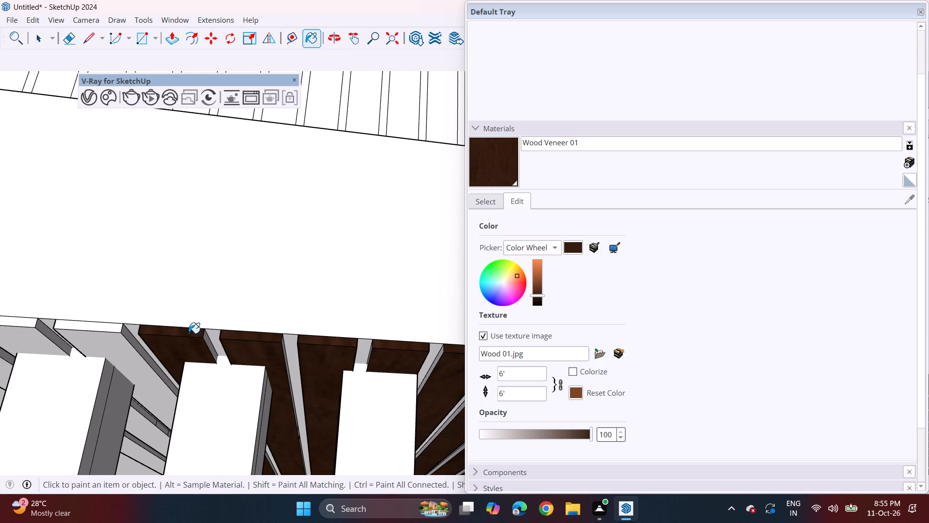
Paint the undersides and front ends of the last three ceiling strips behind the vertical slats with Wood Veneer 01.
middle_click_drag(150, 337, 378, 370, "shift")
left_click(319, 383)
left_click(230, 373)
left_click(189, 377)
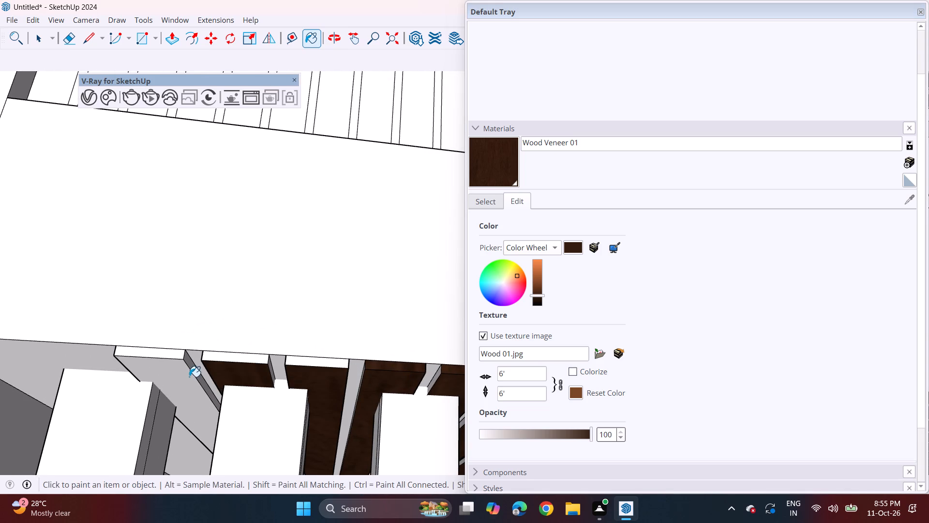
left_click_drag(166, 356, 175, 355)
left_click_drag(245, 356, 249, 358)
left_click(308, 361)
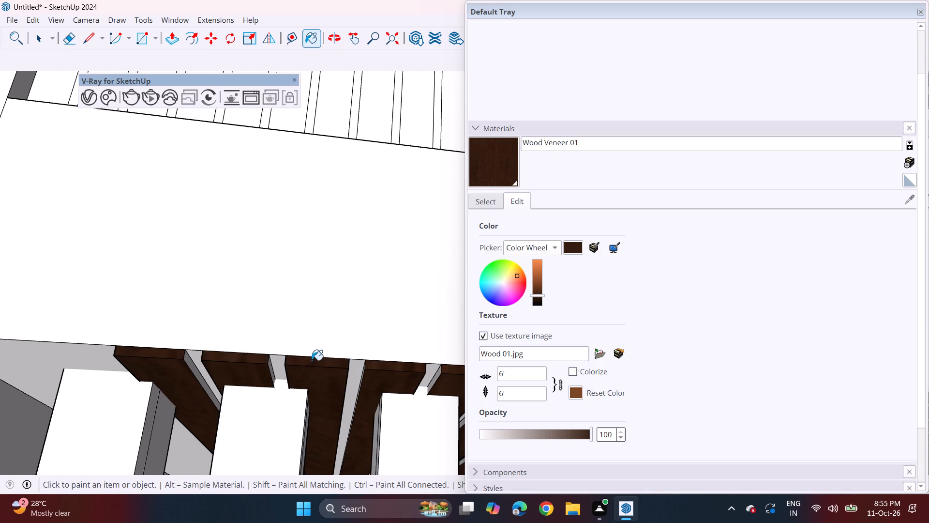
Copy the outermost veneered strip of the lower left balcony ceiling one spacing toward the side wall, and multiply the copy by *2.
scroll(299, 353, "down", 13)
middle_click_drag(385, 392, 220, 292, "shift")
scroll(200, 287, "down", 8)
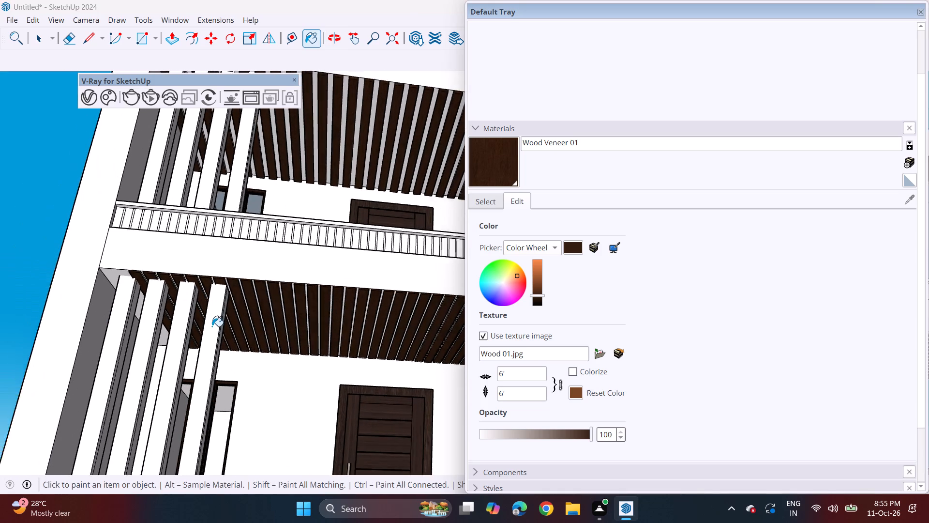
middle_click_drag(298, 345, 178, 341)
scroll(176, 339, "down", 7)
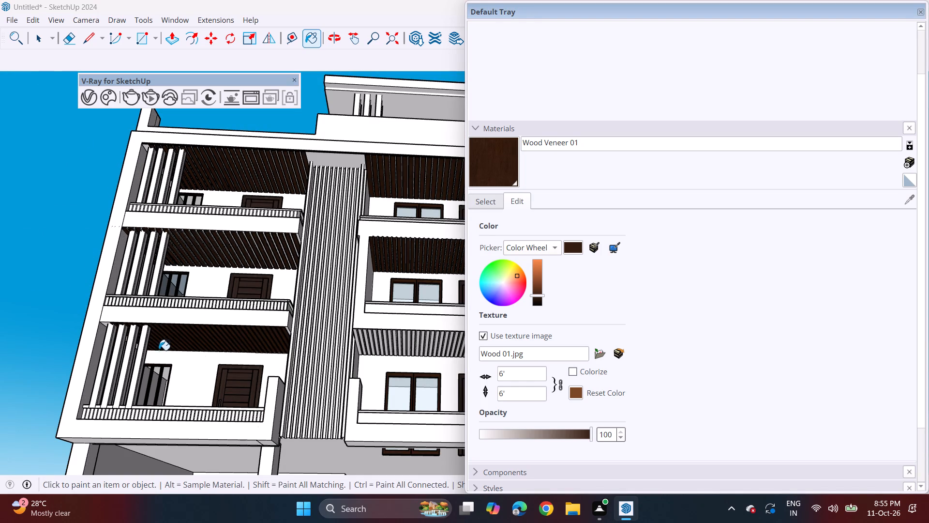
middle_click_drag(138, 347, 197, 373)
scroll(163, 347, "up", 7)
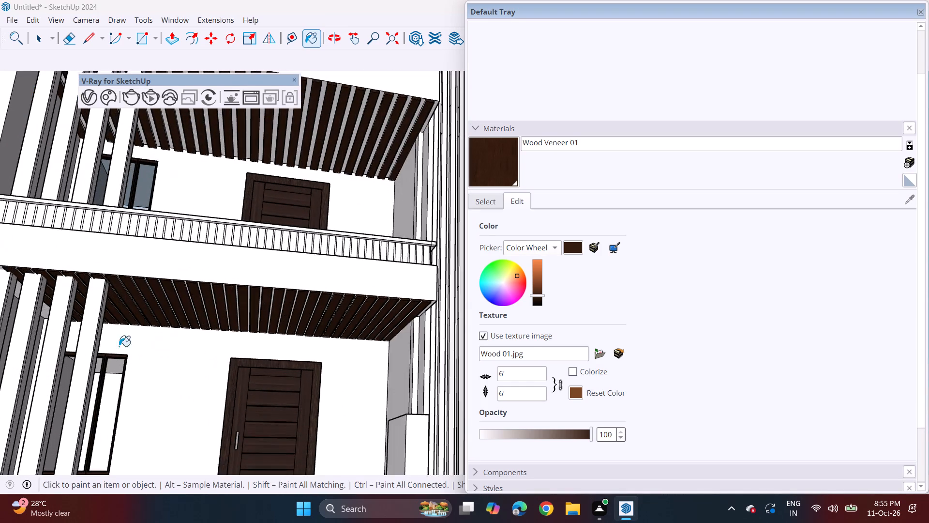
scroll(100, 339, "up", 2)
middle_click_drag(100, 339, 355, 363)
scroll(346, 325, "up", 8)
middle_click_drag(352, 339, 320, 328)
scroll(318, 361, "up", 4)
middle_click_drag(323, 363, 328, 367)
key("space")
double_click(323, 336)
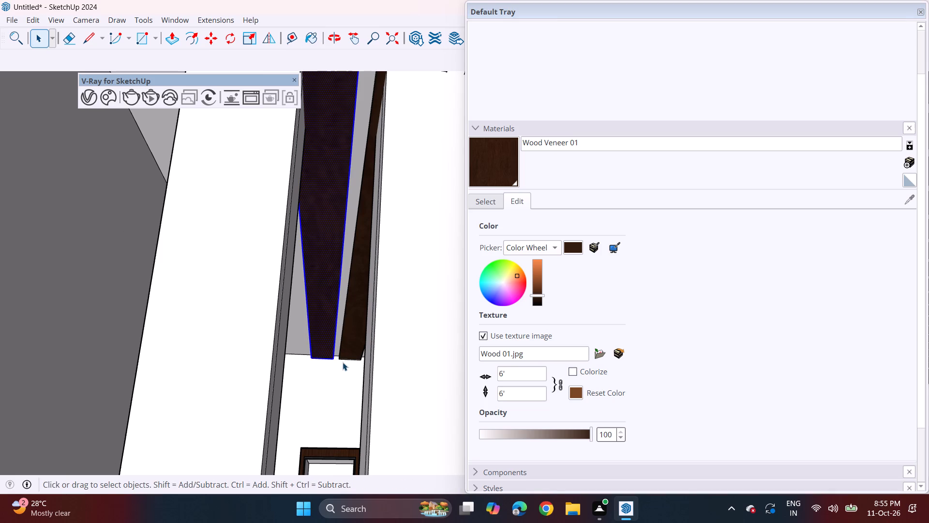
key("m")
left_click(330, 359)
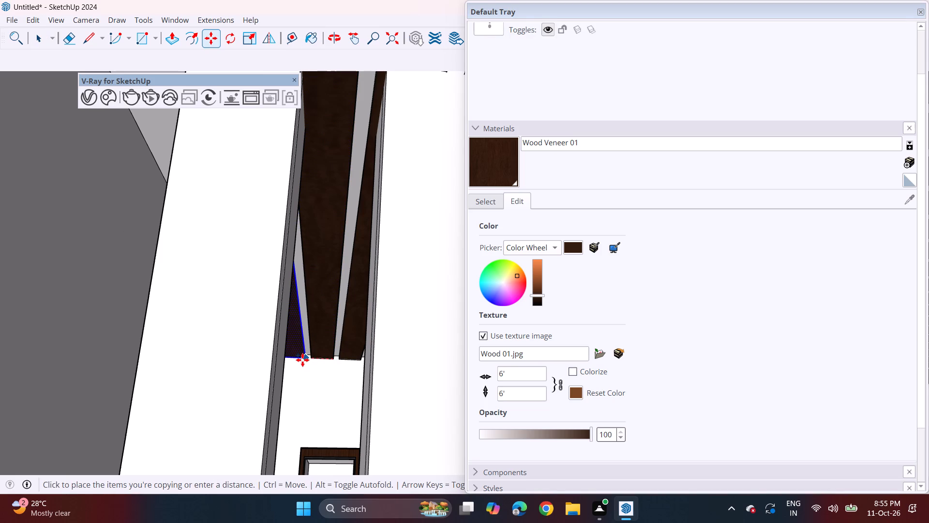
left_click(302, 360)
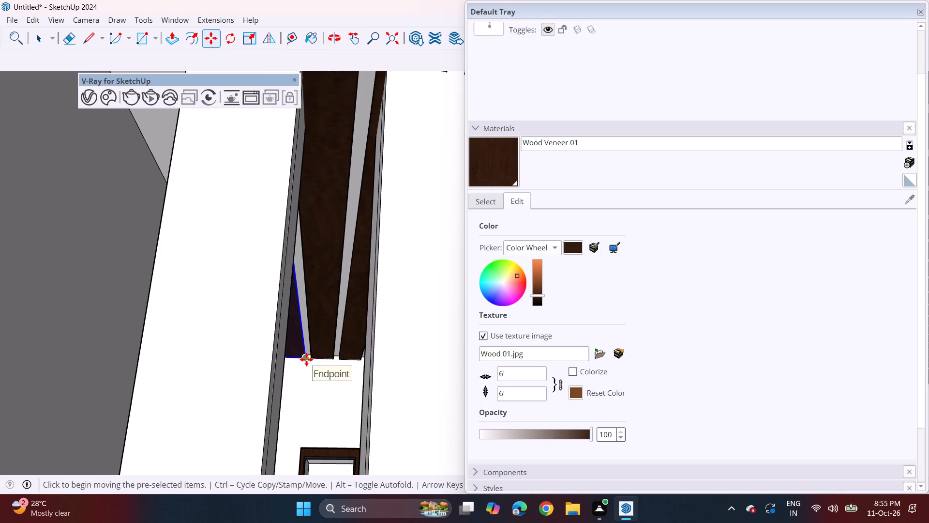
type("*2")
key("Return")
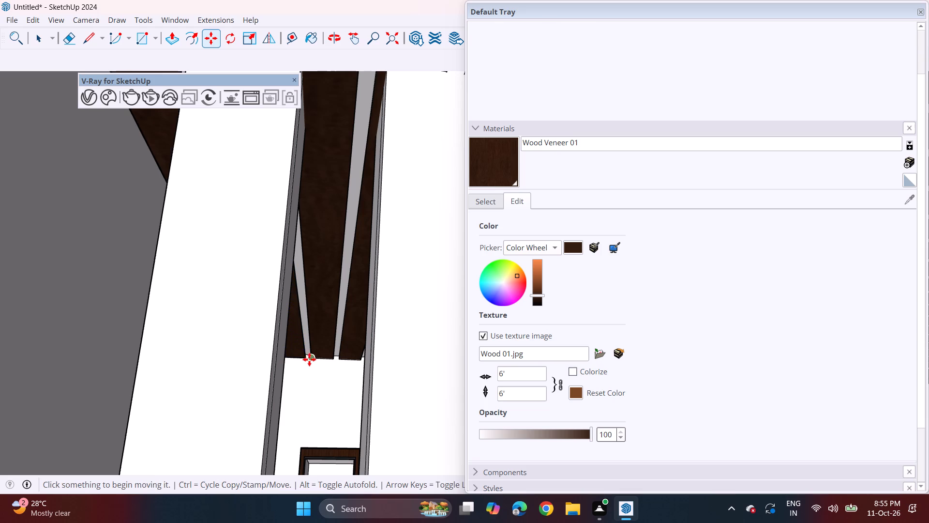
Paint the undersides of the first six ceiling strips on the lower right balcony, starting beside the slatted column, with Wood Veneer 01.
scroll(302, 365, "down", 13)
middle_click_drag(318, 381, 170, 329)
scroll(303, 322, "down", 4)
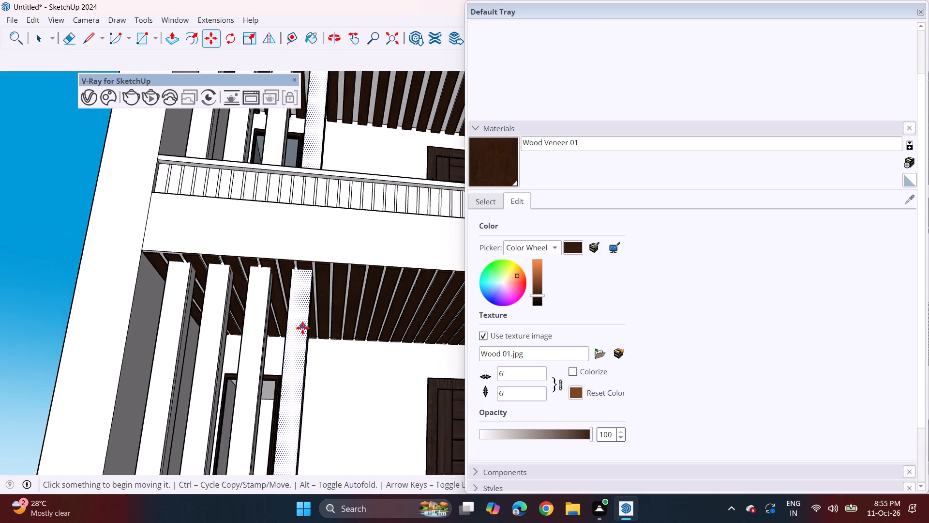
middle_click_drag(351, 374, 244, 250, "shift")
scroll(239, 270, "down", 3)
scroll(212, 305, "down", 2)
middle_click_drag(329, 352, 158, 314)
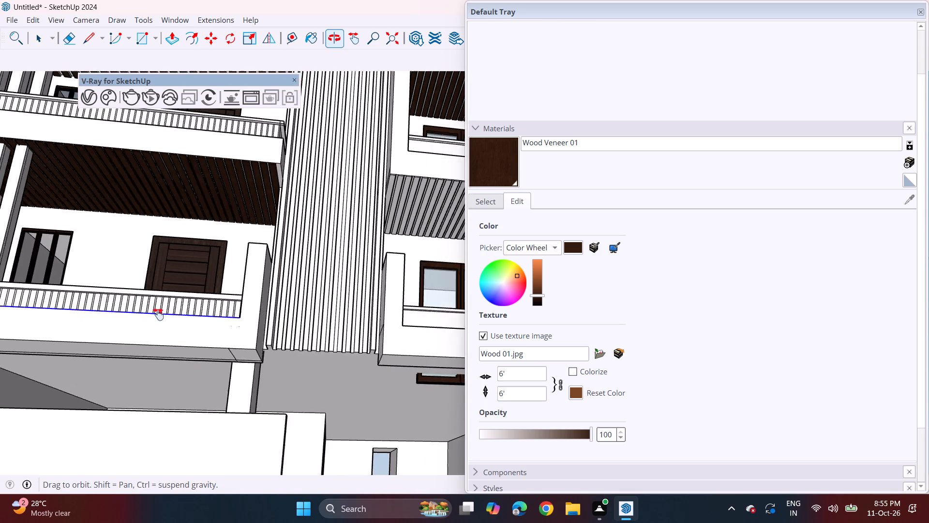
middle_click_drag(158, 314, 102, 373)
middle_click_drag(389, 269, 262, 303, "shift")
left_click(484, 162)
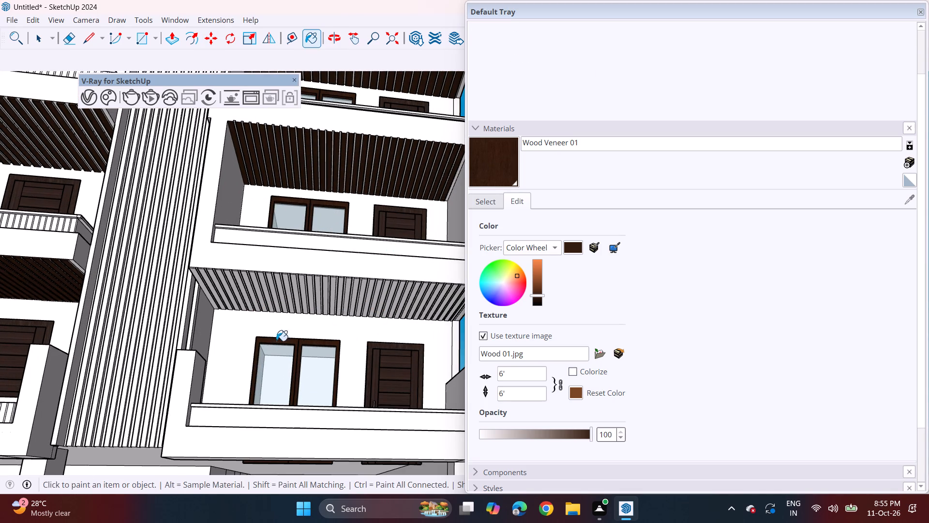
scroll(263, 335, "up", 4)
scroll(156, 230, "up", 6)
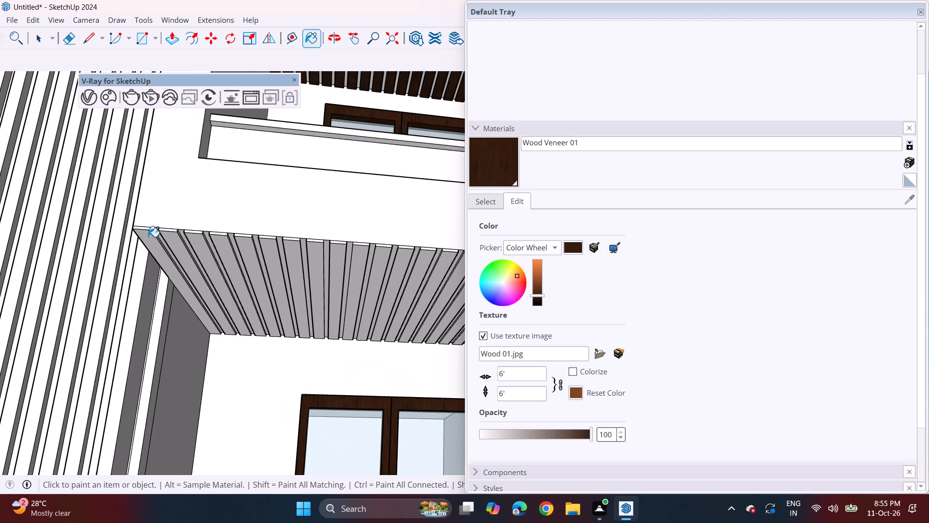
left_click(147, 240)
left_click(161, 237)
left_click(173, 251)
left_click_drag(198, 265, 210, 261)
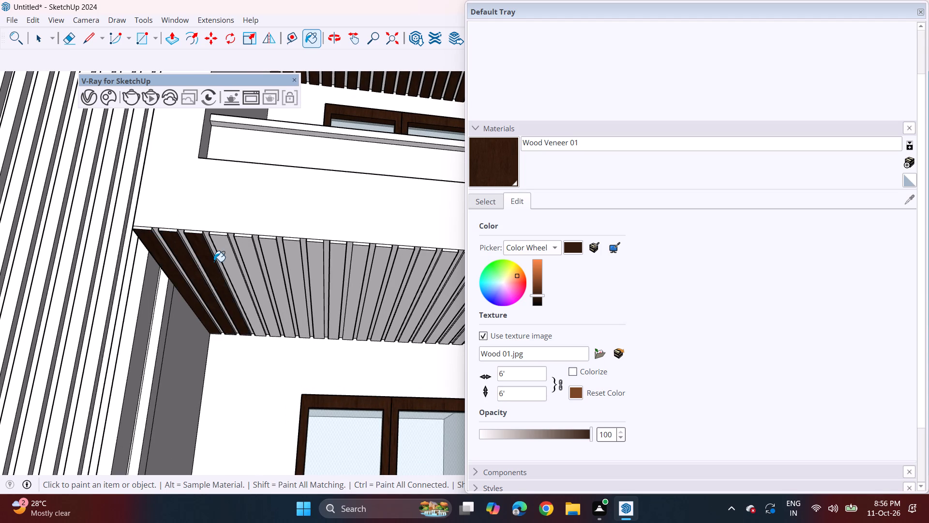
left_click(231, 260)
left_click(251, 270)
left_click_drag(272, 281, 281, 284)
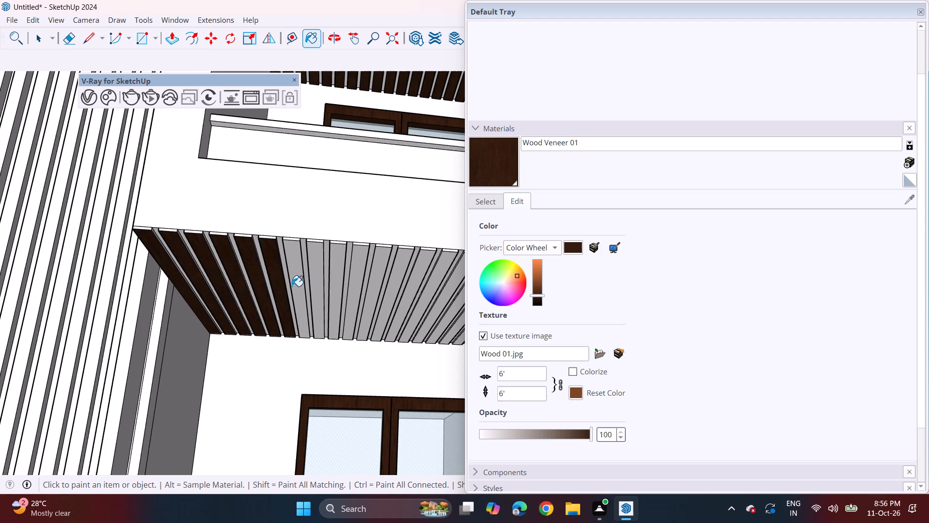
Paint the undersides of the following ceiling strips on the lower right balcony with Wood Veneer 01.
left_click(292, 286)
left_click(312, 285)
left_click(335, 290)
left_click(360, 289)
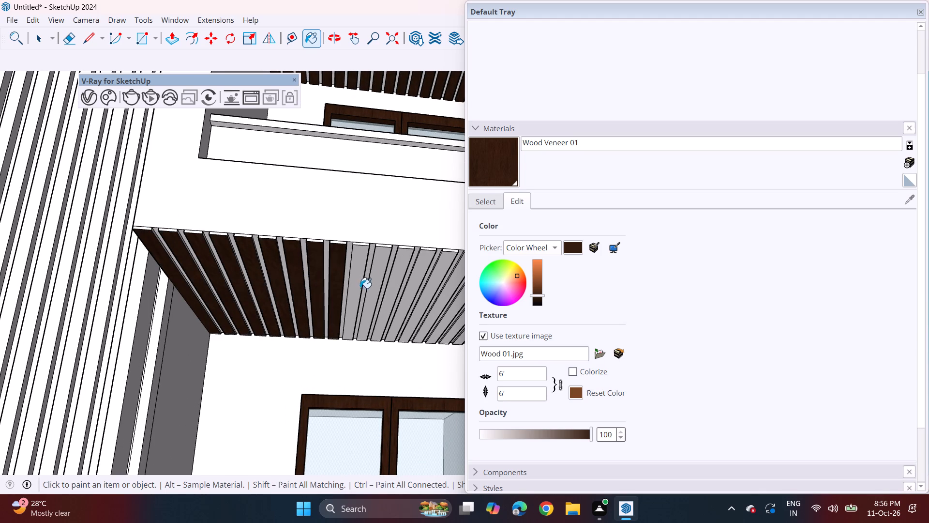
left_click(378, 283)
left_click(396, 284)
left_click(419, 283)
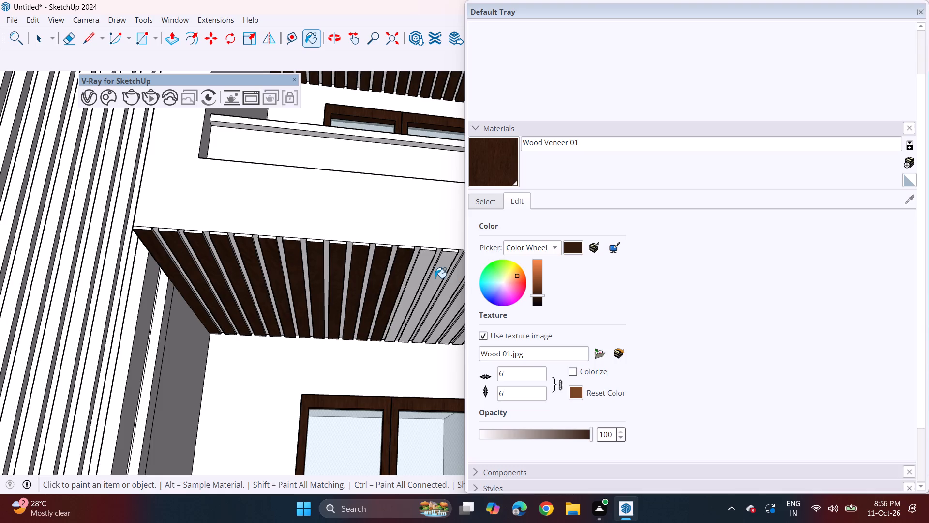
left_click(435, 278)
left_click(412, 286)
Paint the front ends of the first seven lower right balcony ceiling strips, starting beside the slatted column, with Wood Veneer 01.
scroll(137, 202, "up", 7)
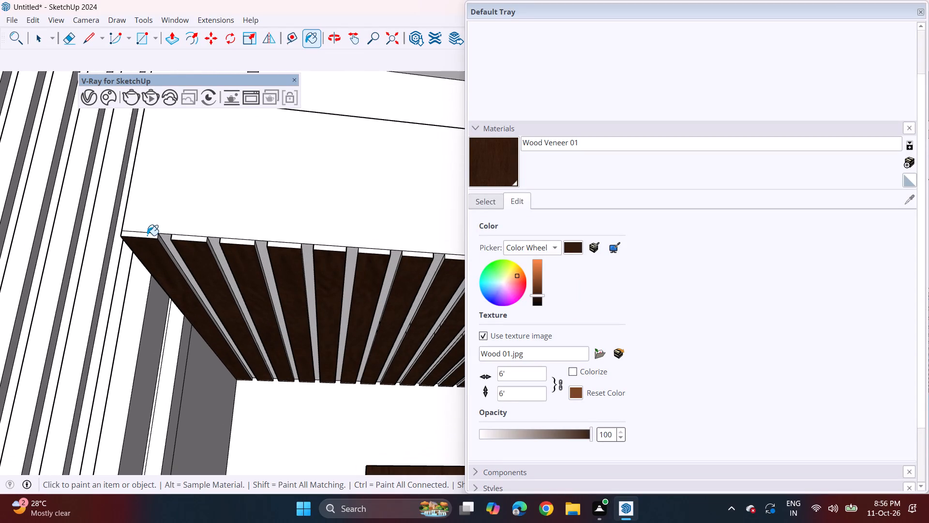
left_click(147, 235)
left_click_drag(182, 236, 187, 237)
left_click(245, 243)
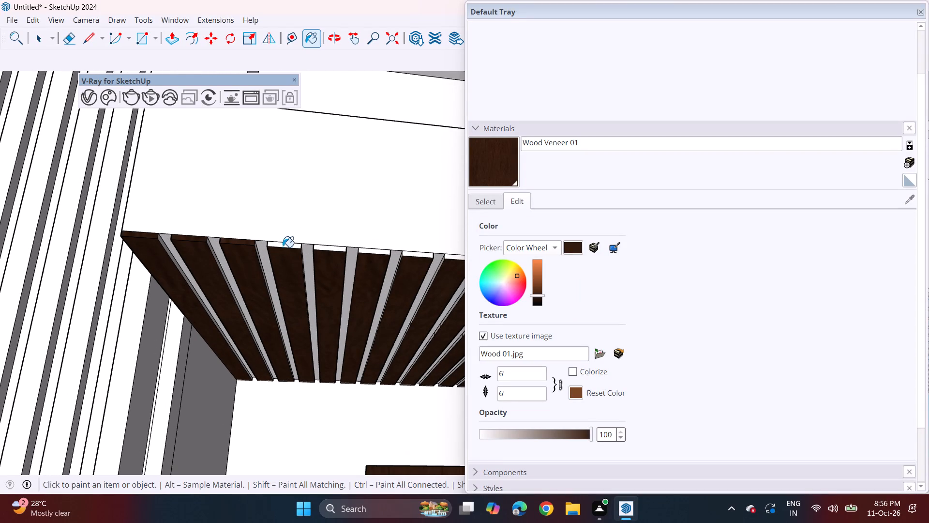
left_click(284, 246)
left_click(322, 249)
left_click(377, 253)
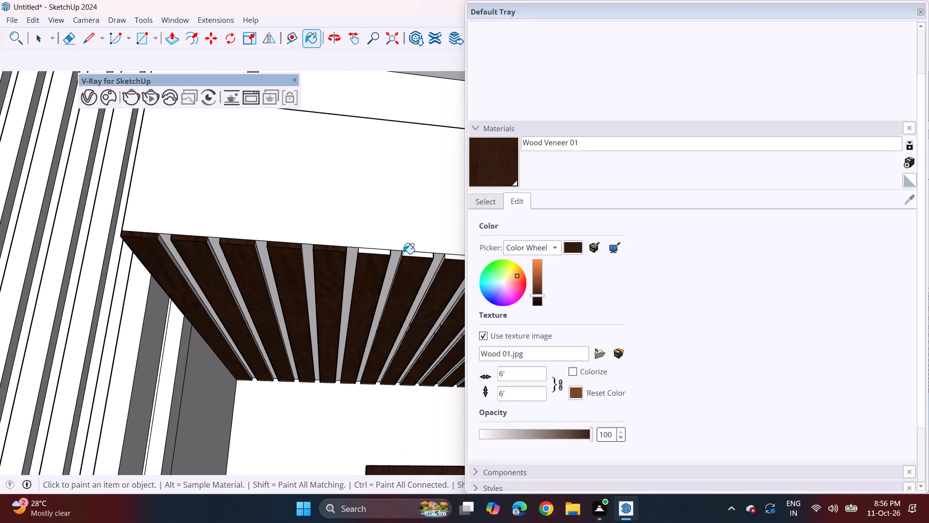
left_click(411, 255)
left_click(373, 252)
Paint the front ends of the remaining already veneered lower right balcony ceiling strips with Wood Veneer 01.
middle_click_drag(386, 258, 92, 234, "shift")
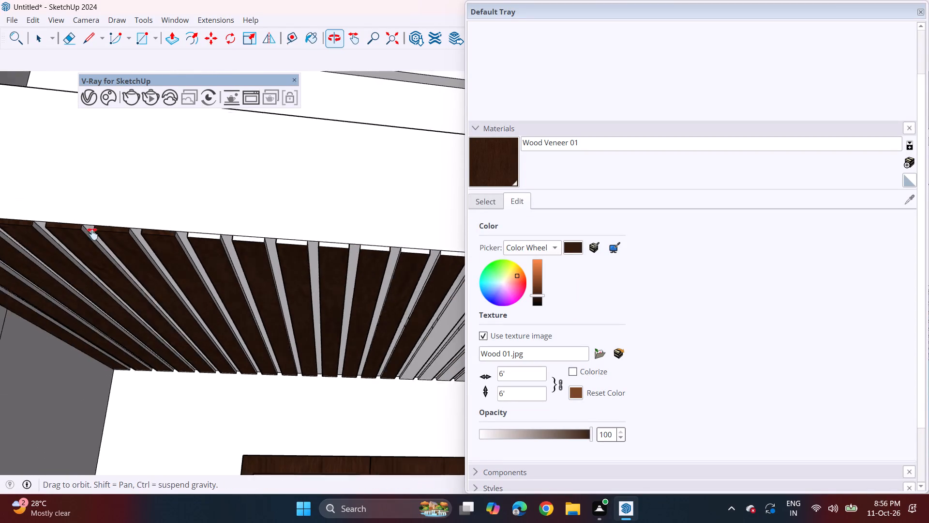
middle_click_drag(92, 234, 2, 234, "shift")
left_click(77, 231)
left_click(92, 235)
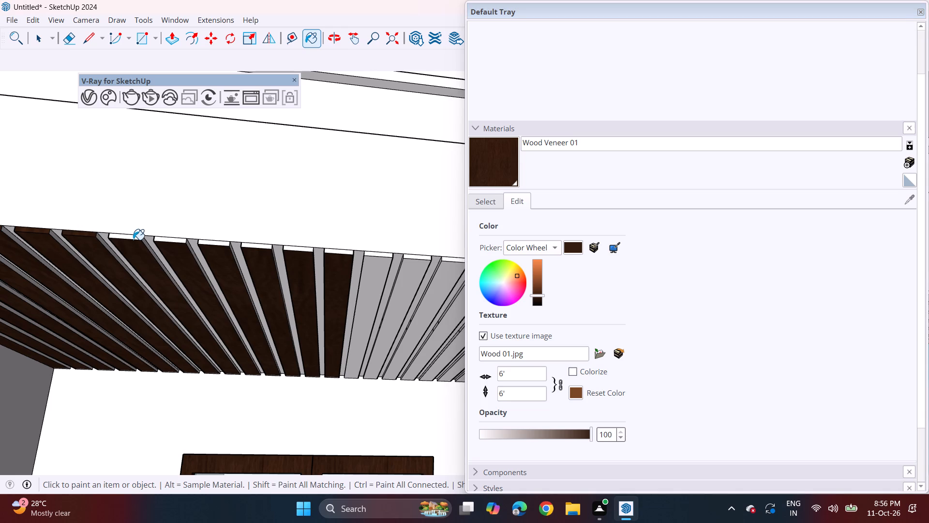
left_click(137, 237)
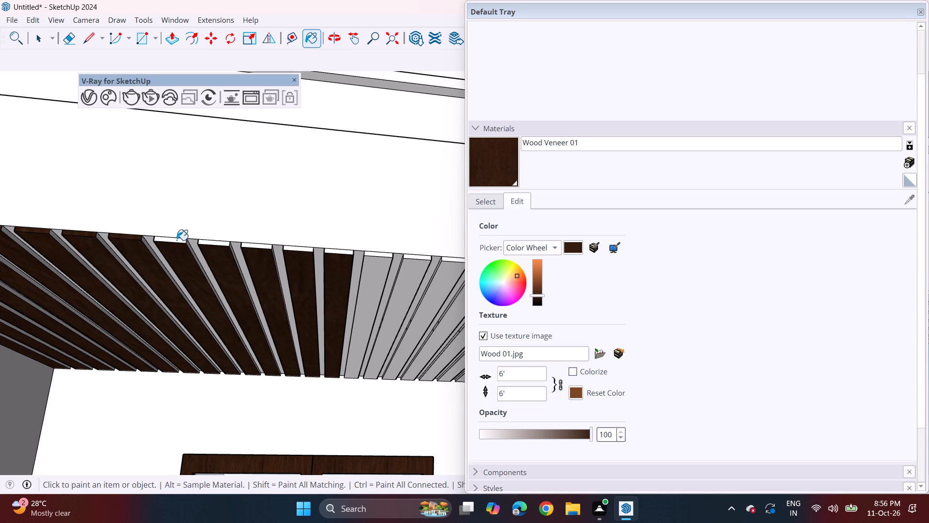
left_click(177, 240)
left_click_drag(217, 243, 223, 245)
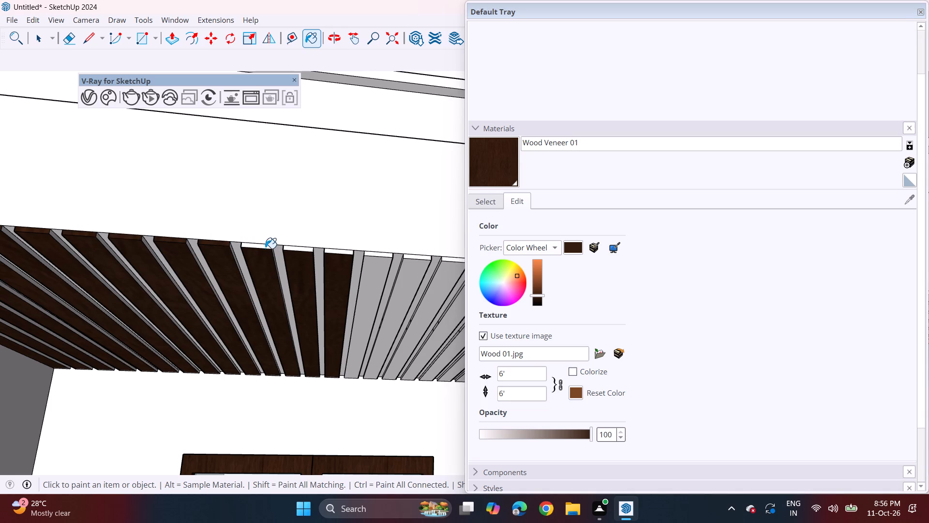
left_click(265, 248)
left_click(286, 248)
left_click(347, 254)
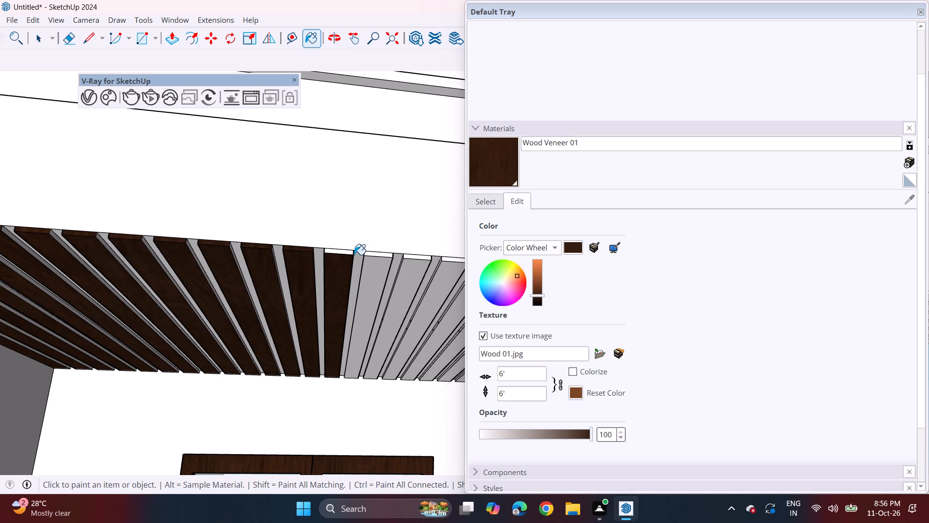
left_click(344, 253)
Paint the undersides and front ends of the next five lower right balcony ceiling strips with Wood Veneer 01.
middle_click_drag(315, 261, 69, 256, "shift")
left_click(150, 261)
left_click(138, 252)
left_click(189, 264)
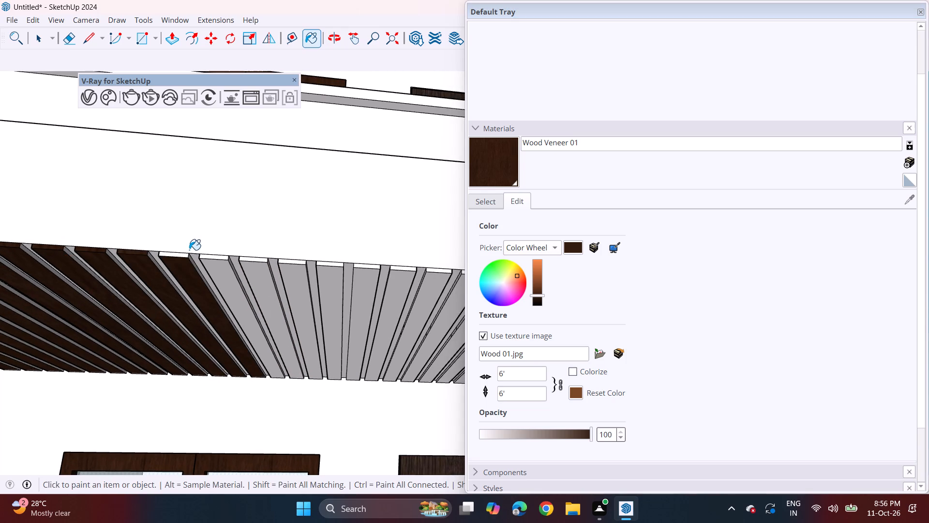
left_click(183, 255)
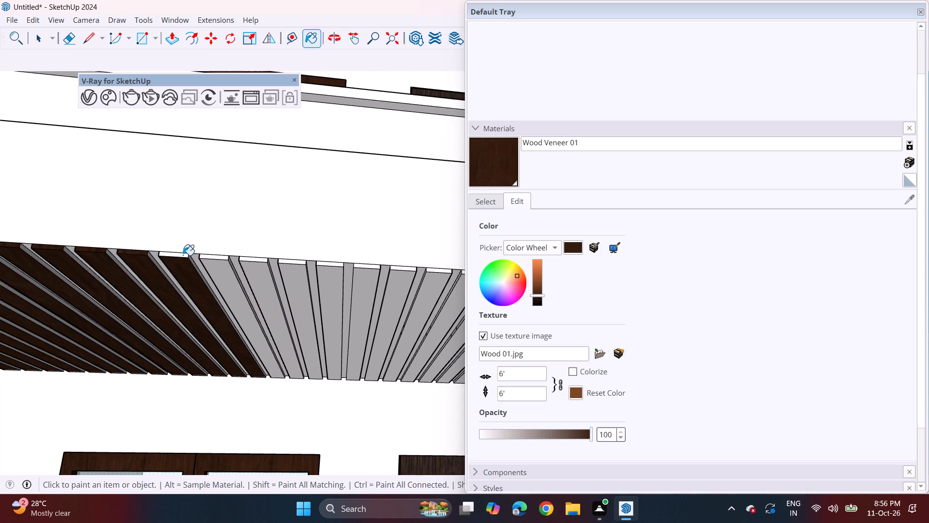
left_click(215, 263)
left_click(215, 258)
left_click(180, 254)
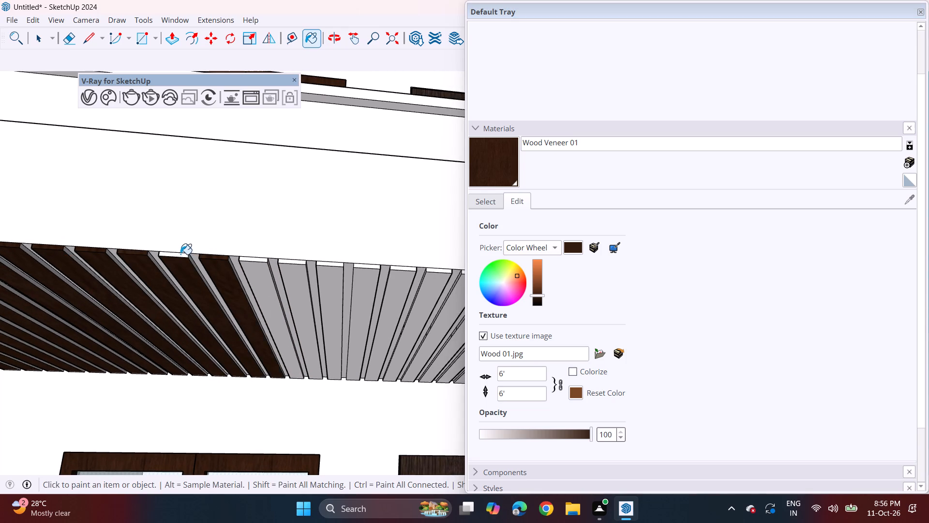
middle_click_drag(285, 282, 140, 286)
left_click(138, 292)
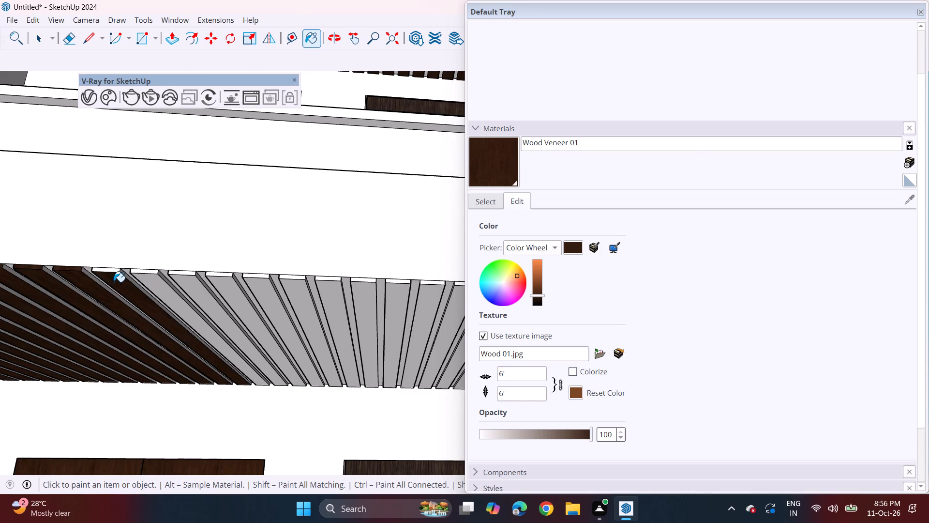
left_click(116, 271)
left_click(159, 288)
left_click(148, 272)
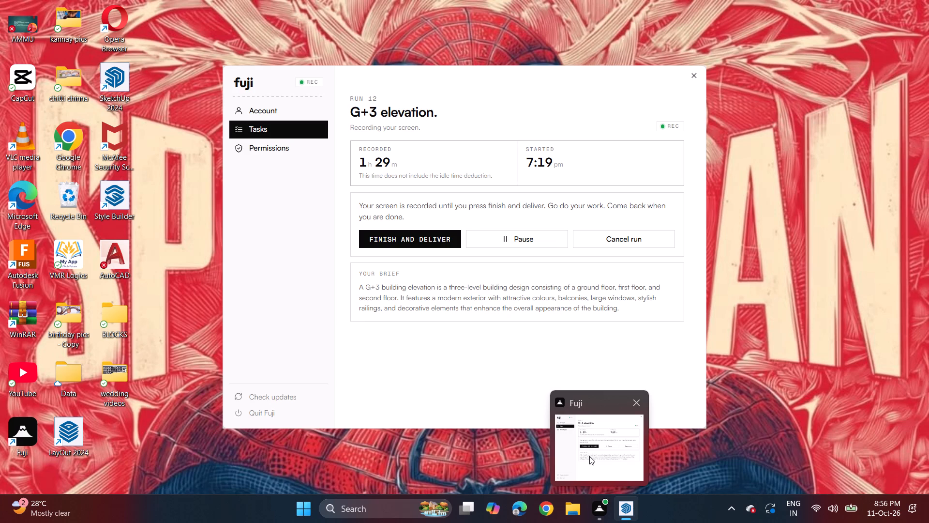
Paint the undersides of the next nine lower right balcony ceiling strips with Wood Veneer 01.
left_click(221, 317)
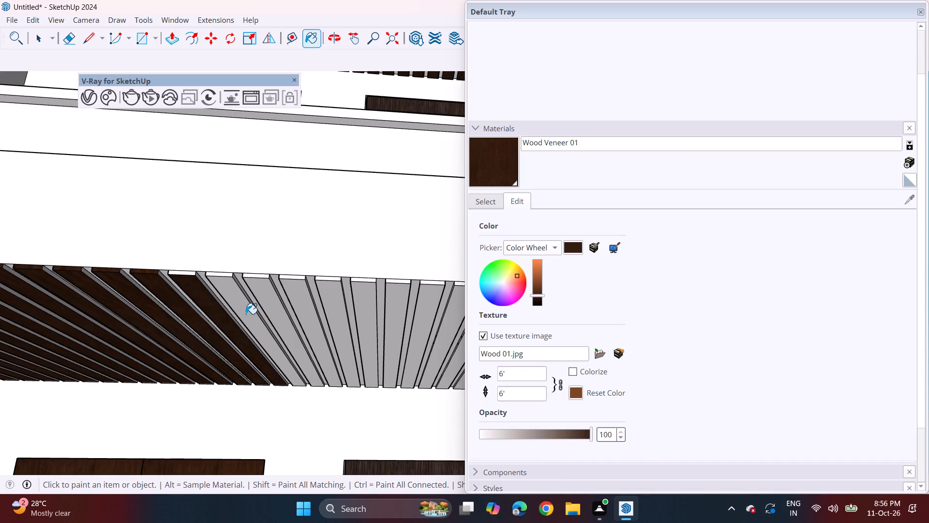
left_click(246, 314)
left_click_drag(270, 312, 276, 312)
left_click(306, 312)
left_click(337, 322)
left_click(361, 322)
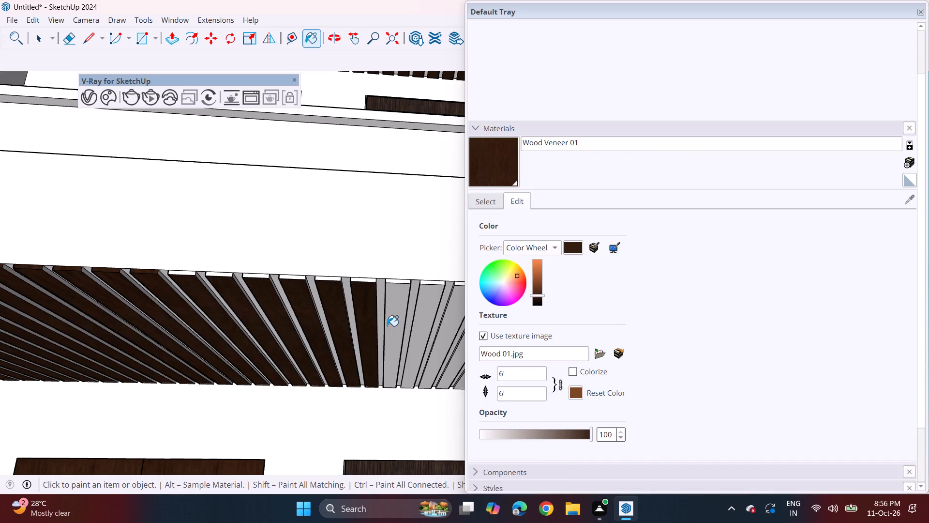
left_click_drag(387, 326, 391, 327)
left_click_drag(419, 328, 424, 329)
left_click(445, 329)
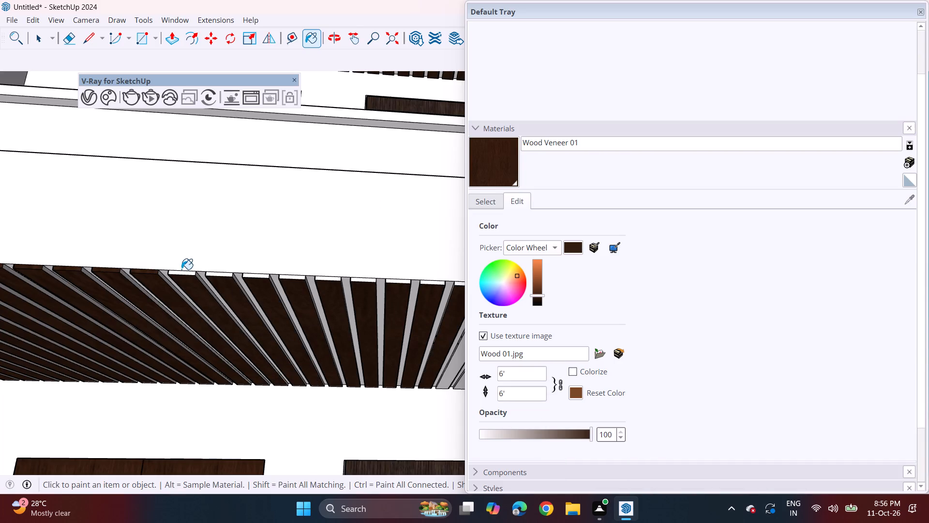
Paint the front ends of those nine lower right balcony ceiling strips with Wood Veneer 01, undoing a misplaced fill.
left_click(181, 269)
key("ctrl+z")
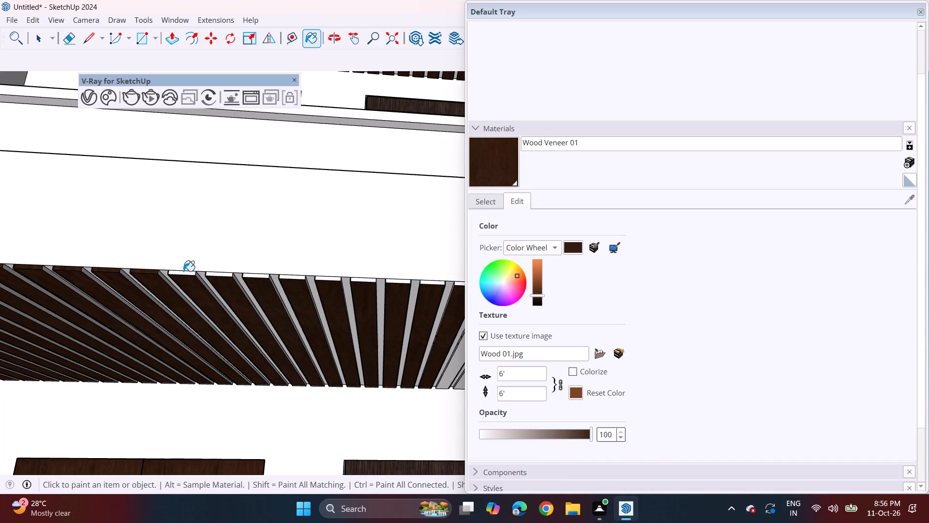
left_click(183, 271)
left_click_drag(210, 273, 218, 273)
left_click(262, 277)
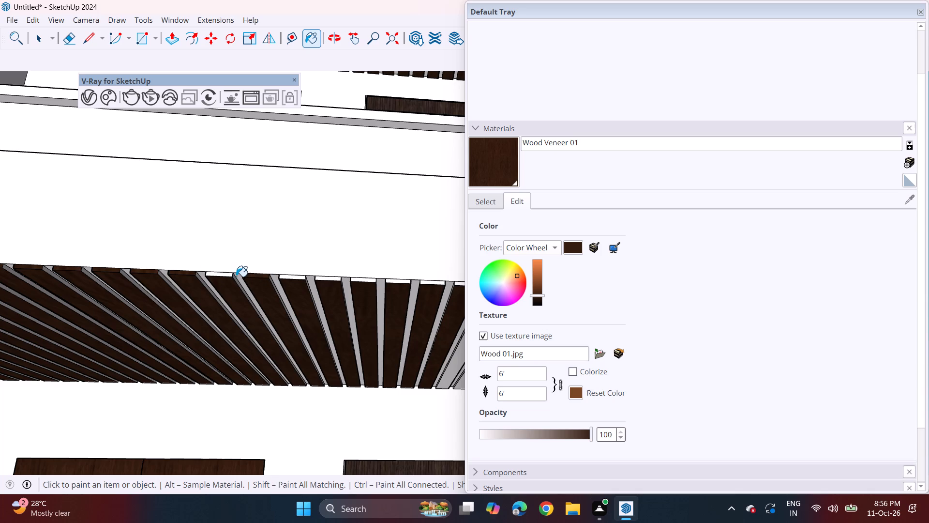
left_click(230, 274)
left_click(304, 277)
left_click(299, 277)
left_click(330, 278)
left_click(360, 278)
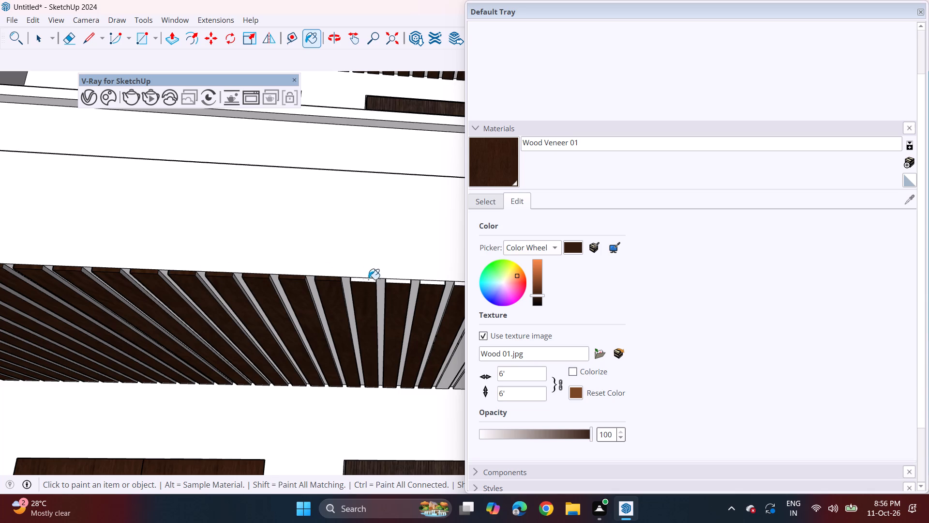
left_click(390, 280)
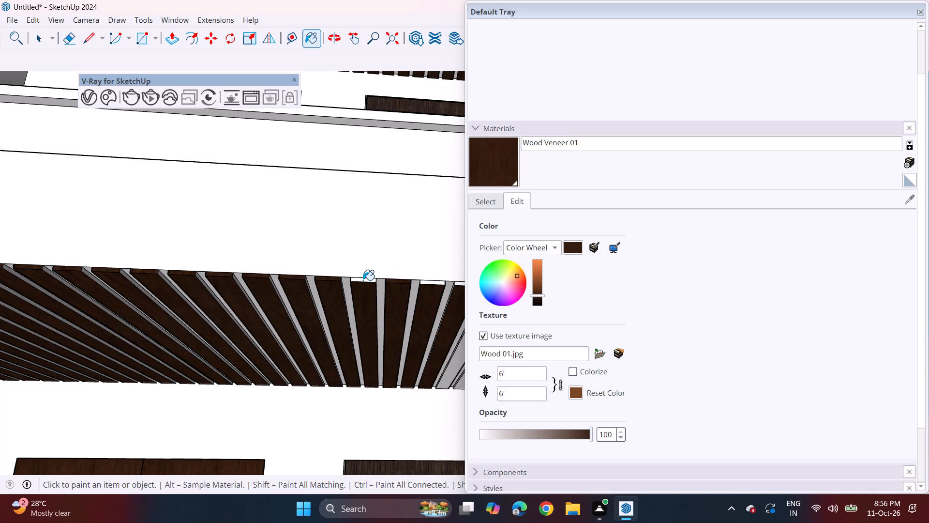
left_click(364, 279)
middle_click_drag(361, 286, 148, 291, "shift")
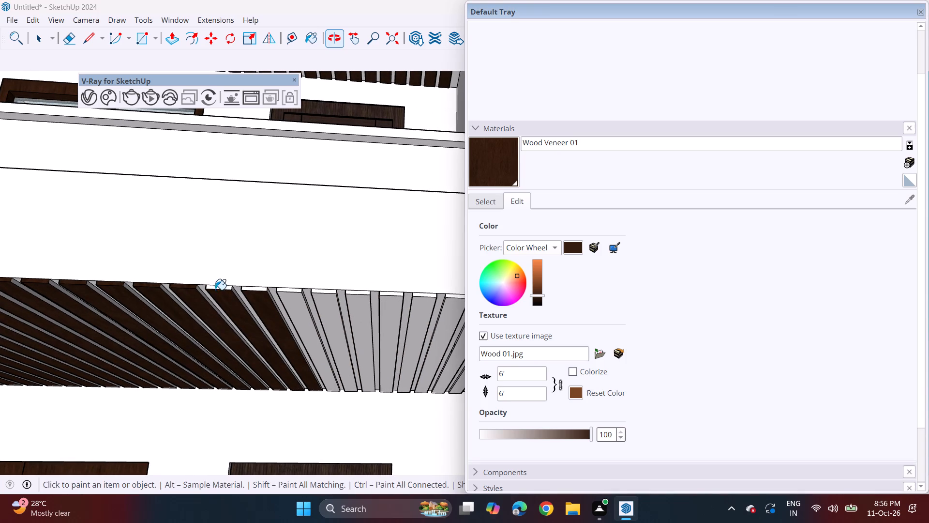
left_click_drag(213, 288, 217, 289)
left_click_drag(250, 290, 255, 290)
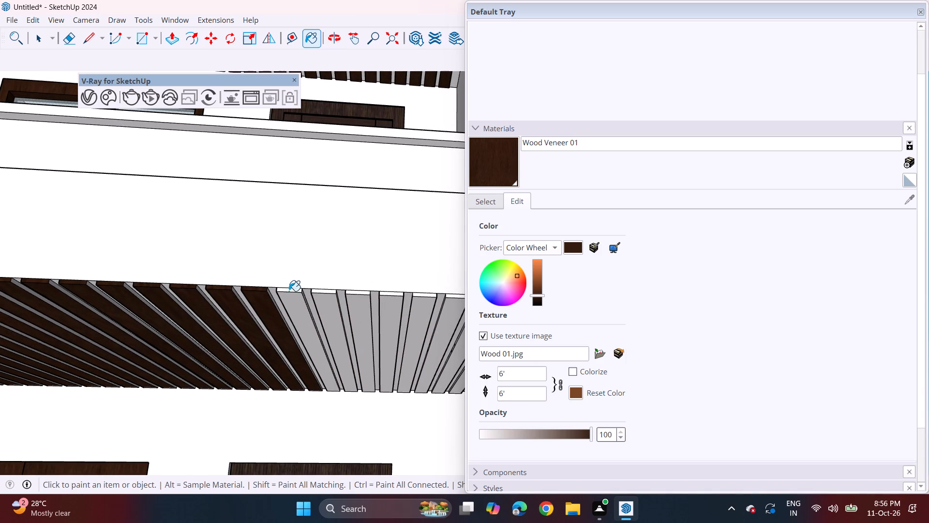
Paint the undersides and front ends of the following five lower right balcony ceiling strips with Wood Veneer 01.
left_click(293, 301)
left_click(296, 290)
left_click(327, 299)
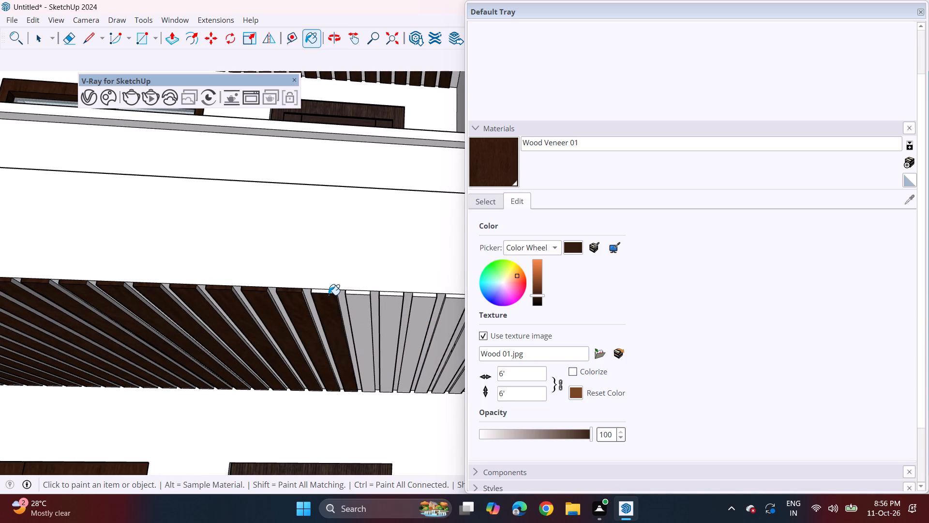
left_click(329, 293)
left_click(351, 312)
left_click(364, 293)
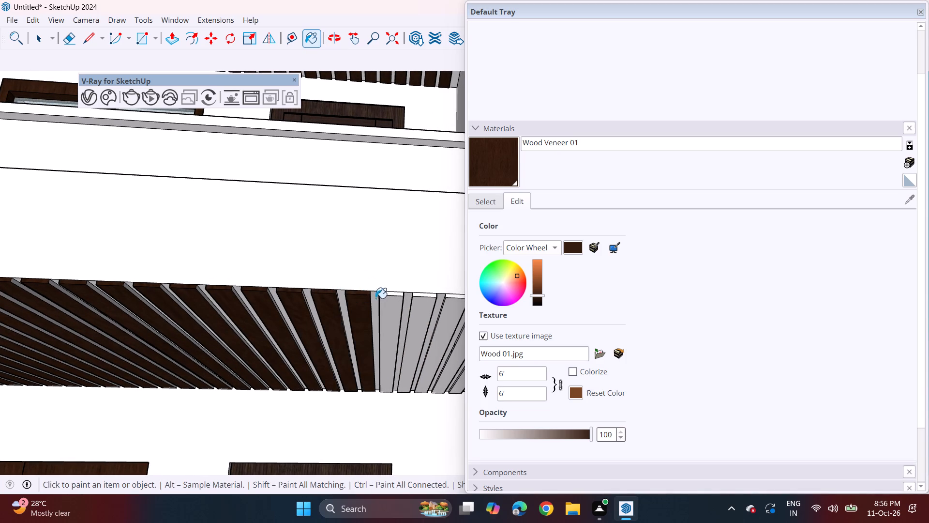
middle_click_drag(367, 297, 129, 301, "shift")
left_click(167, 307)
left_click(163, 295)
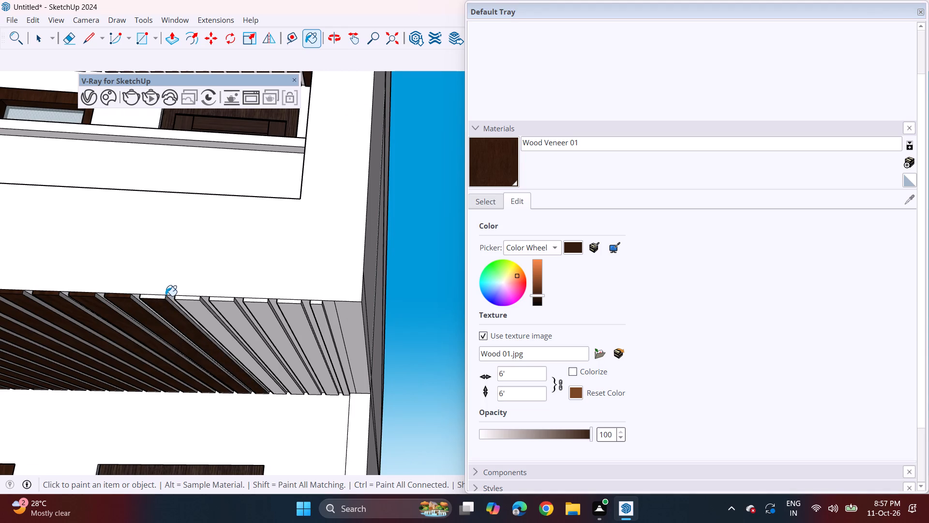
left_click(164, 296)
left_click(195, 307)
left_click(190, 298)
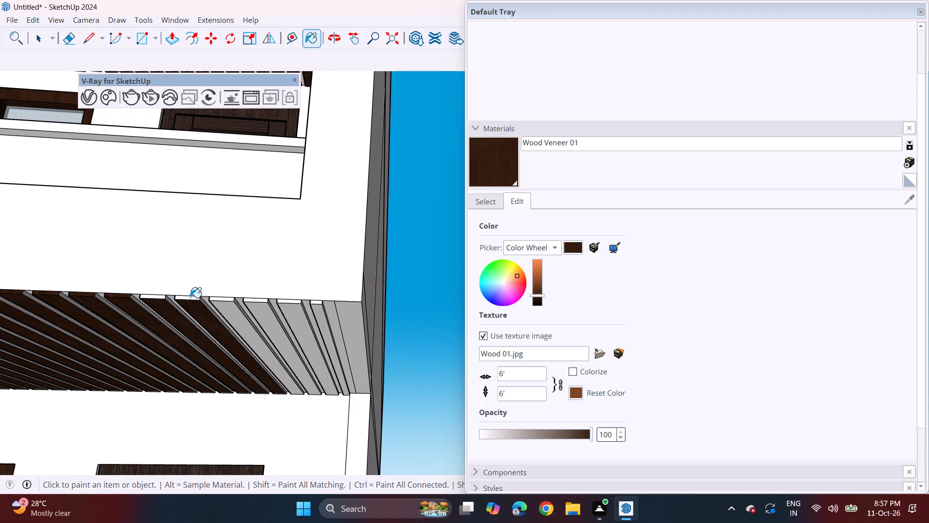
left_click(158, 298)
left_click(161, 296)
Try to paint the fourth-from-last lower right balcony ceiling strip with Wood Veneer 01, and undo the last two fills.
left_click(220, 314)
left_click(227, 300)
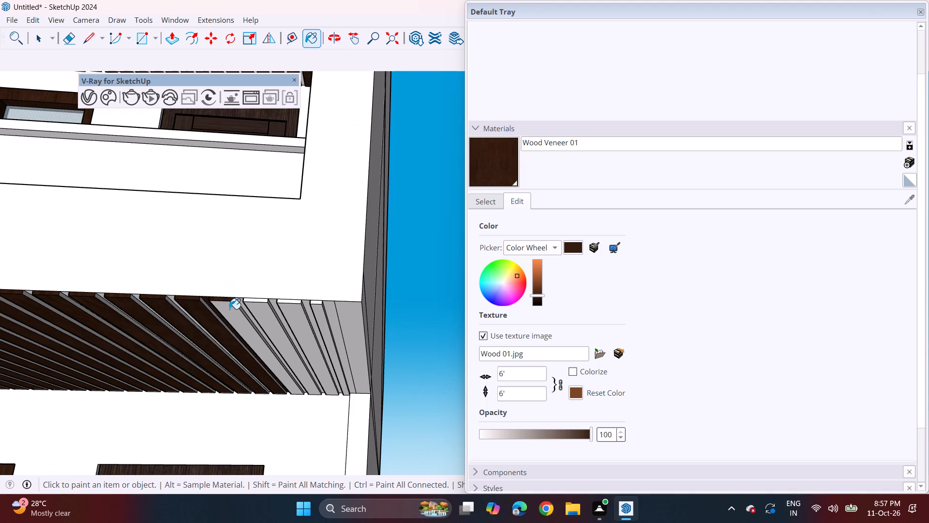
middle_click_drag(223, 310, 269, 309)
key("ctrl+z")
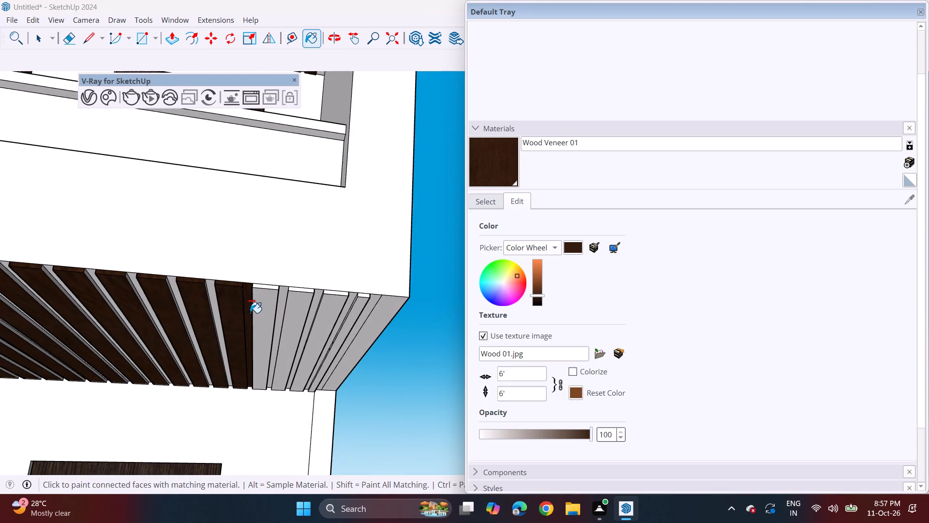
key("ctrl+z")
Paint the undersides and front ends of the last four lower right balcony ceiling strips, beside the outer side wall, with Wood Veneer 01.
left_click(265, 308)
left_click(290, 309)
left_click(326, 327)
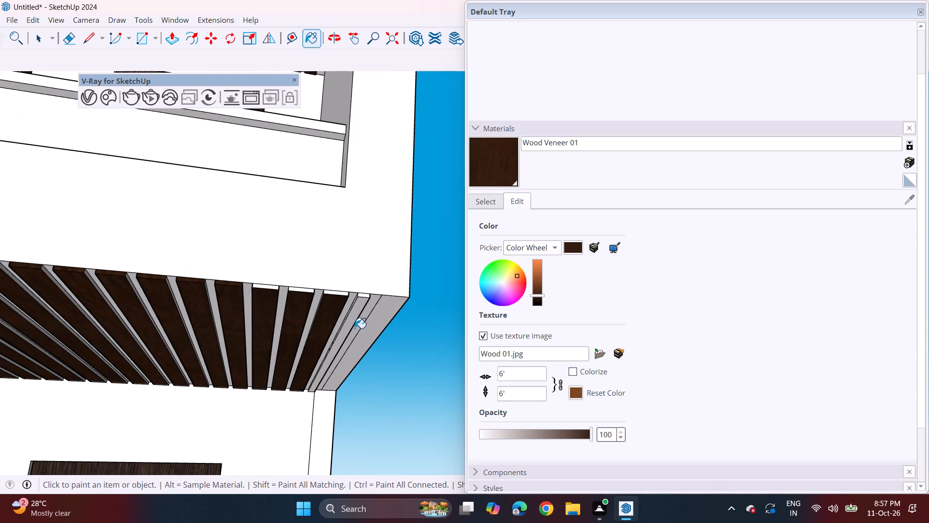
left_click(351, 314)
left_click(363, 294)
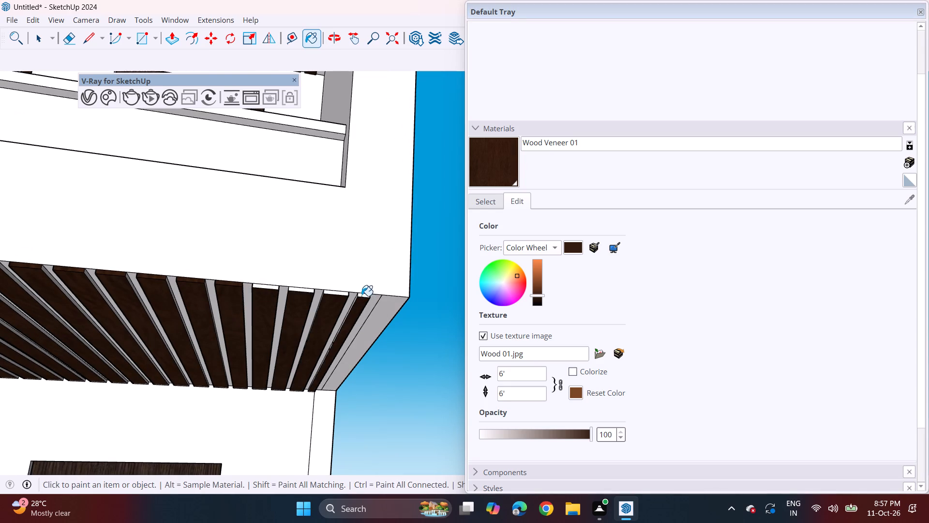
left_click(334, 293)
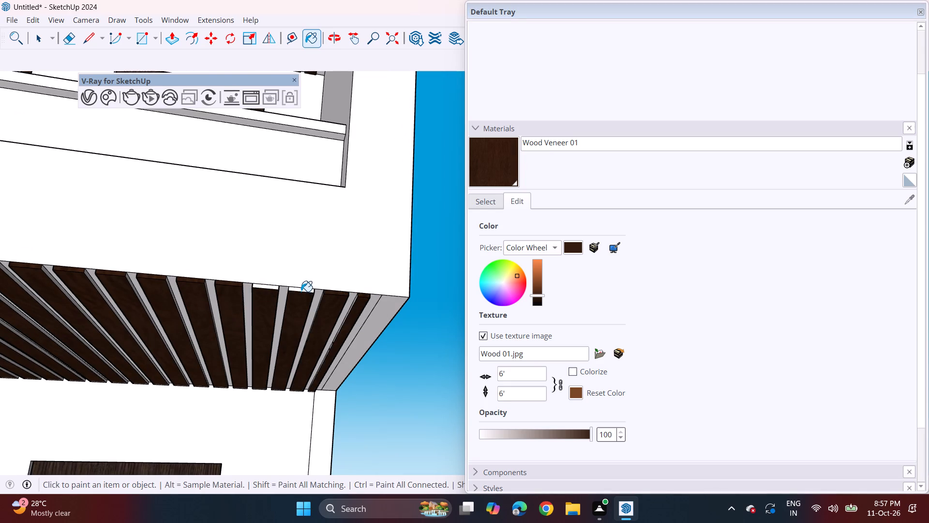
left_click(301, 292)
left_click(270, 287)
left_click(298, 291)
Examine the whole front facade, including the balcony ceilings, slatted column and parapets.
scroll(294, 299, "down", 8)
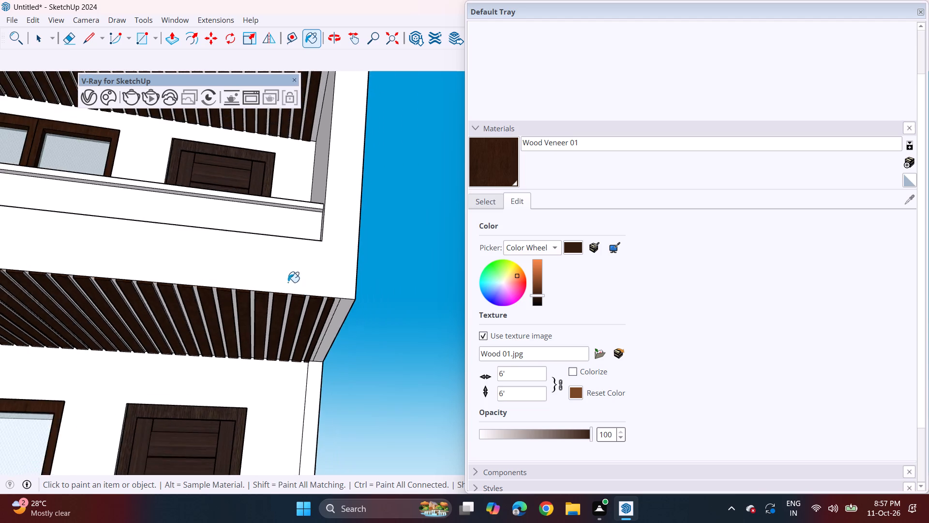
scroll(288, 282, "down", 19)
middle_click_drag(162, 303, 172, 344)
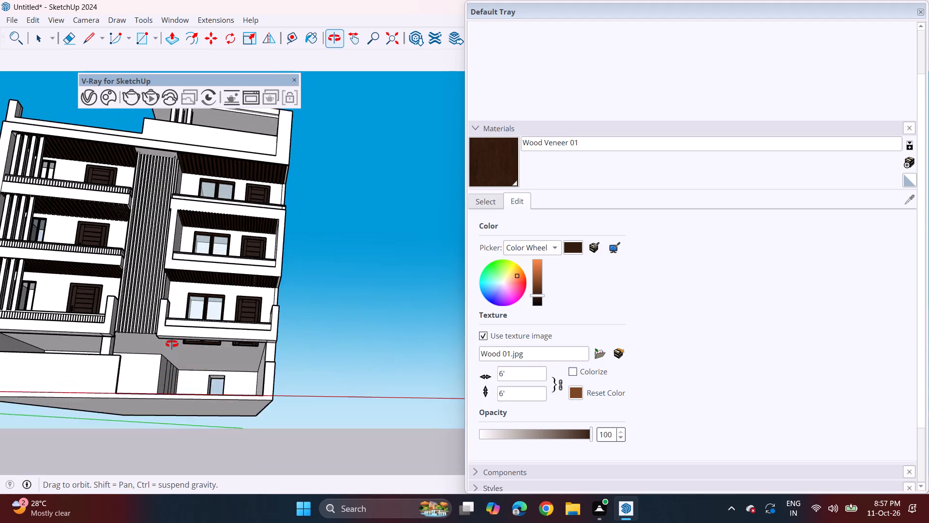
middle_click_drag(172, 344, 175, 380)
middle_click_drag(118, 287, 180, 298, "shift")
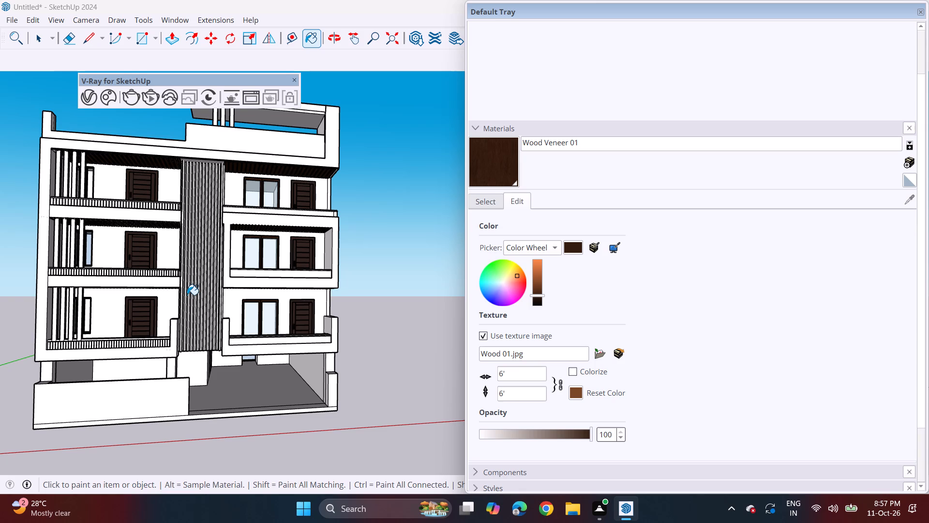
scroll(36, 187, "up", 5)
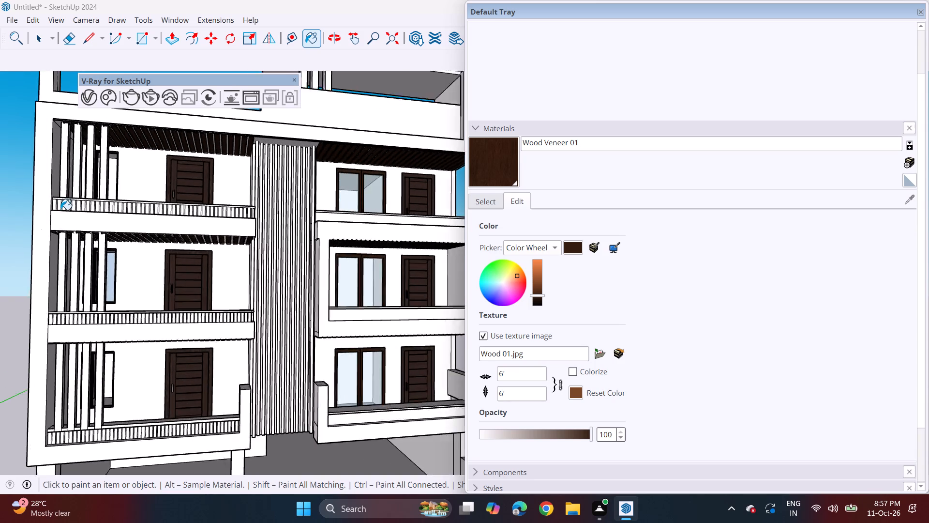
Paint the first twelve slats of the upper left balcony parapet, starting at the outer side wall, with Wood Veneer 01.
scroll(60, 210, "up", 14)
left_click(46, 193)
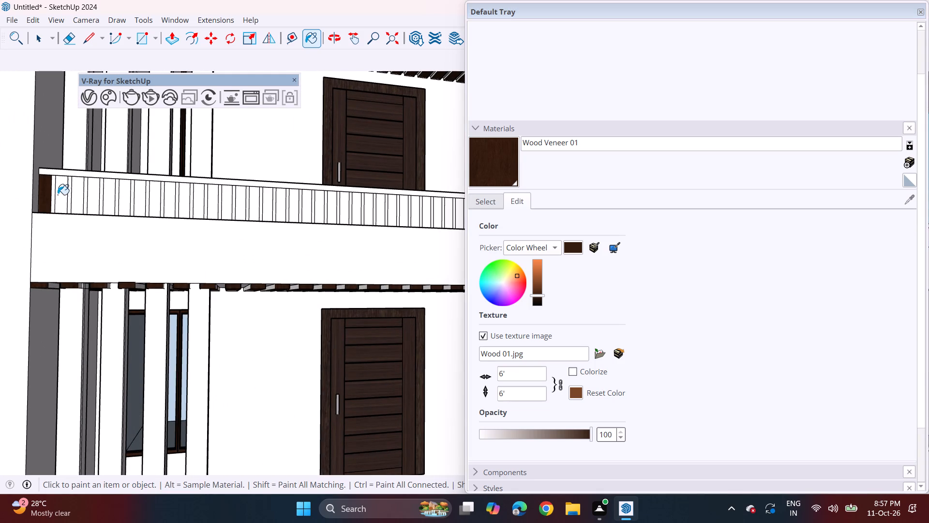
left_click(61, 195)
left_click(78, 198)
left_click(95, 199)
left_click(107, 199)
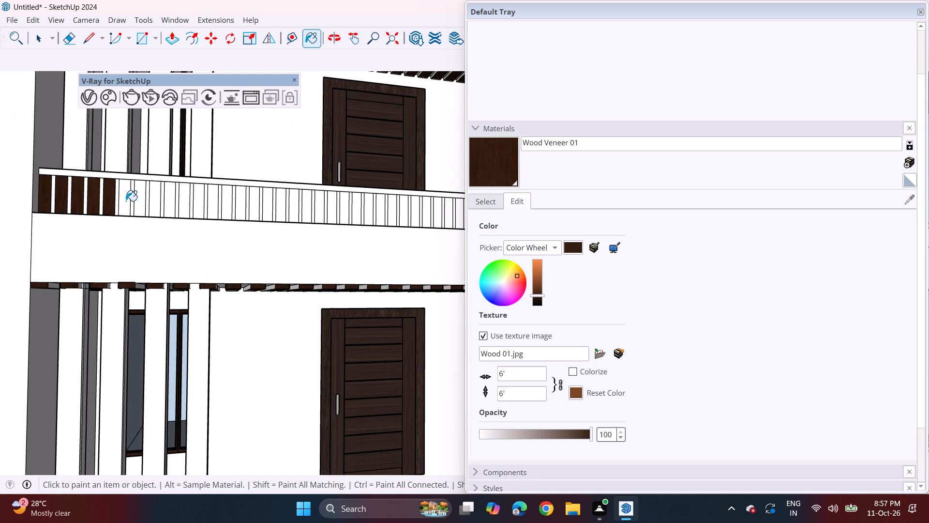
left_click(126, 201)
left_click(141, 206)
left_click(149, 204)
left_click(166, 203)
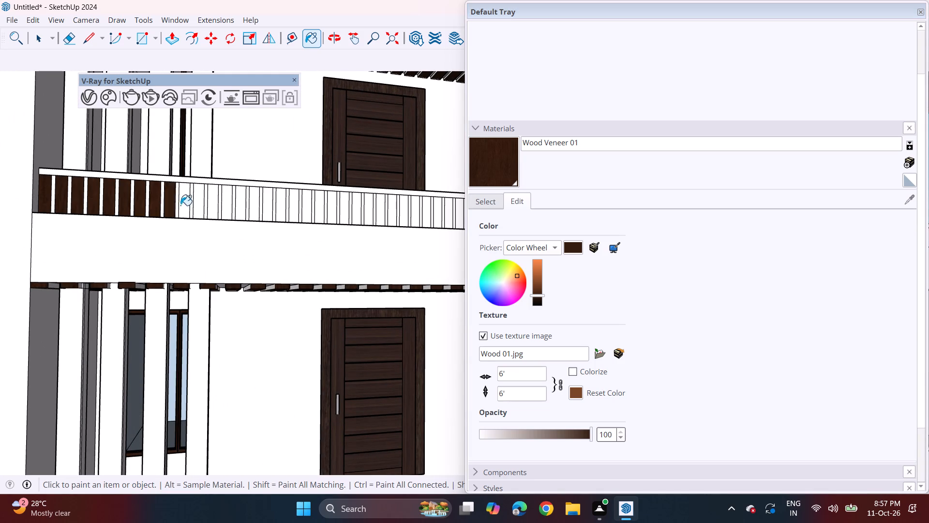
left_click(184, 207)
left_click(202, 208)
left_click(209, 208)
left_click(220, 212)
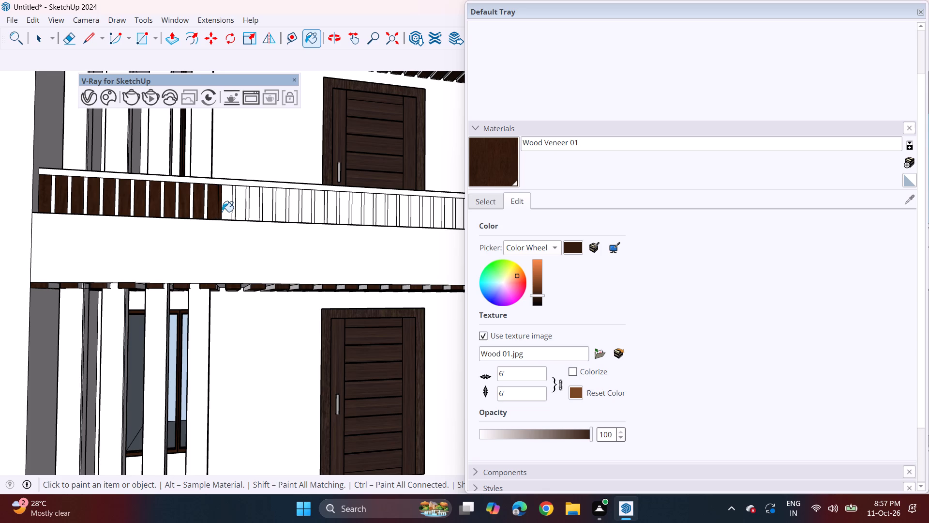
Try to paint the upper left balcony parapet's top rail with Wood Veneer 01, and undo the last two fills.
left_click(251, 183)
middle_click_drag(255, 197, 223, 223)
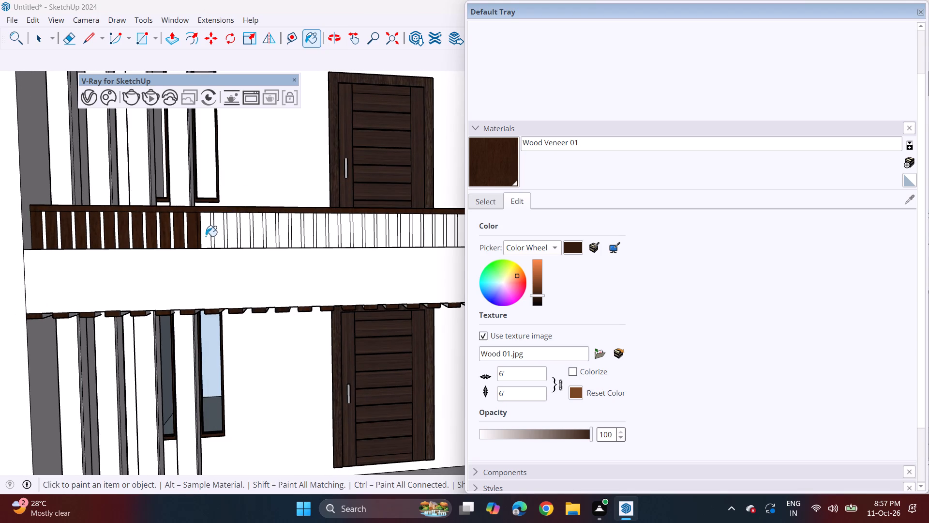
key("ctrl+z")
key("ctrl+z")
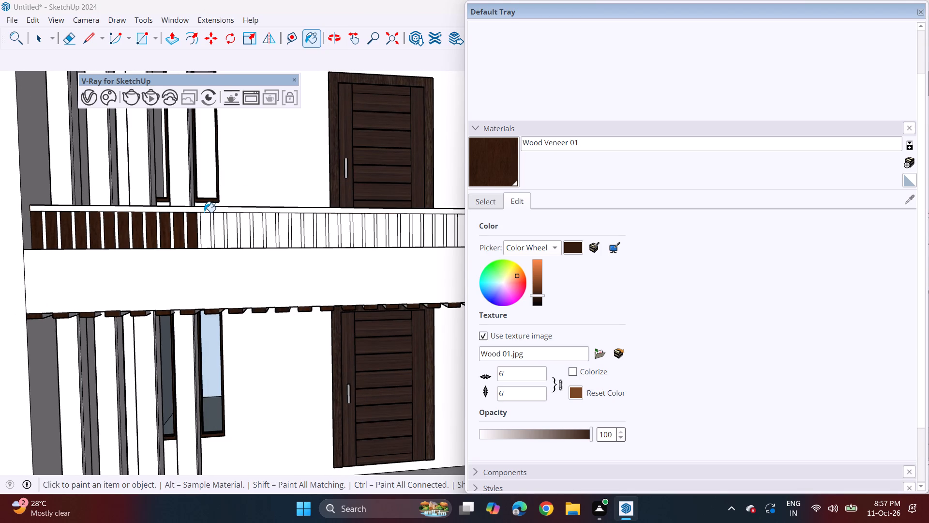
Paint the upper left balcony parapet's top rail and its next seven slats with Wood Veneer 01.
left_click(205, 211)
left_click(208, 225)
left_click(218, 231)
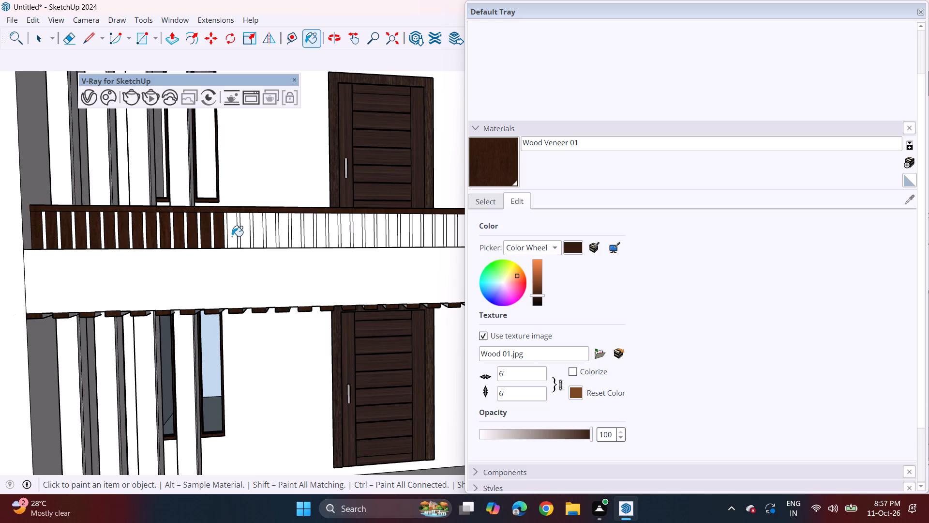
left_click(232, 236)
left_click(245, 238)
scroll(258, 240, "up", 2)
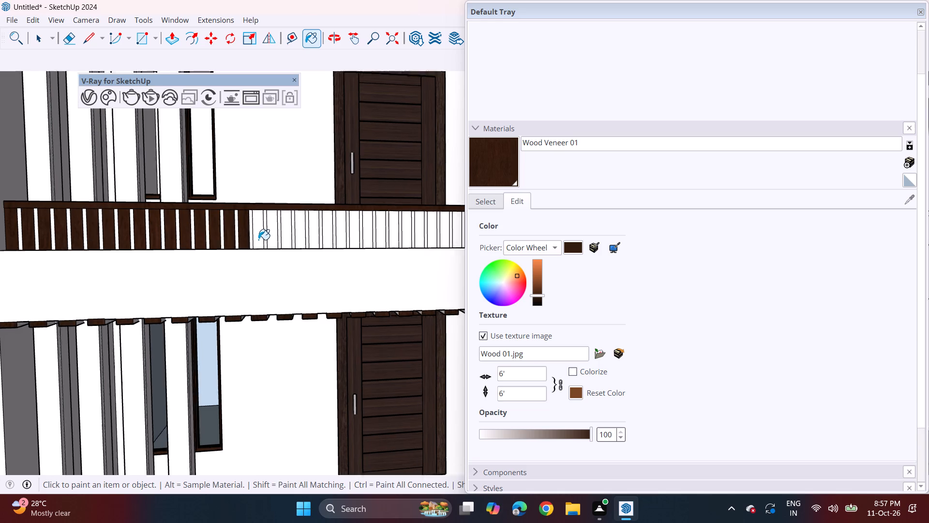
scroll(258, 240, "up", 2)
left_click(260, 237)
left_click(275, 235)
left_click(298, 237)
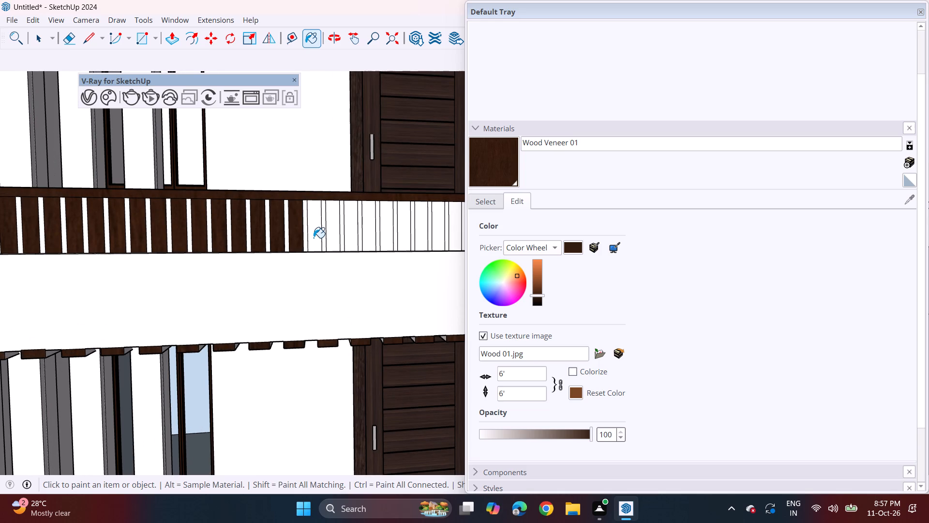
Paint the following nine upper left balcony parapet slats, up to and in front of the door, with Wood Veneer 01.
left_click(314, 238)
left_click_drag(334, 237, 338, 239)
left_click(353, 236)
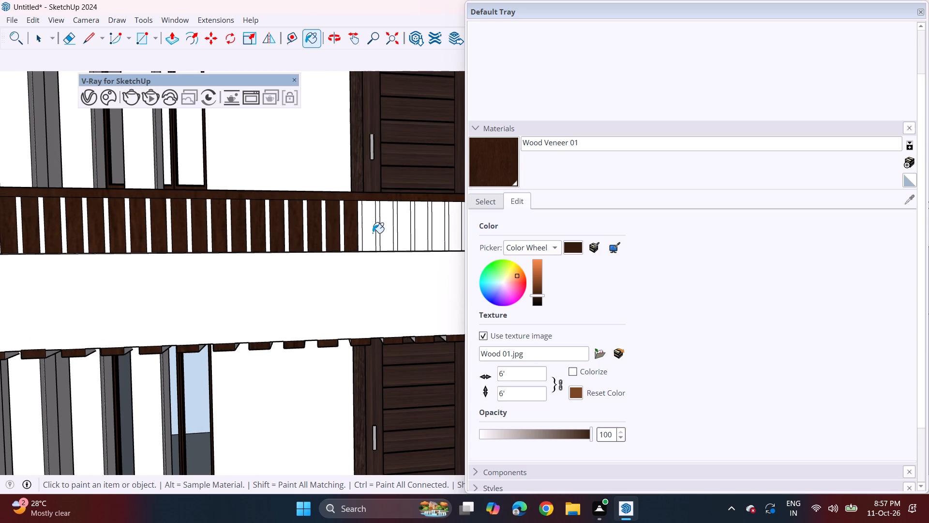
left_click(373, 233)
left_click(387, 235)
left_click_drag(404, 230, 408, 231)
left_click(416, 232)
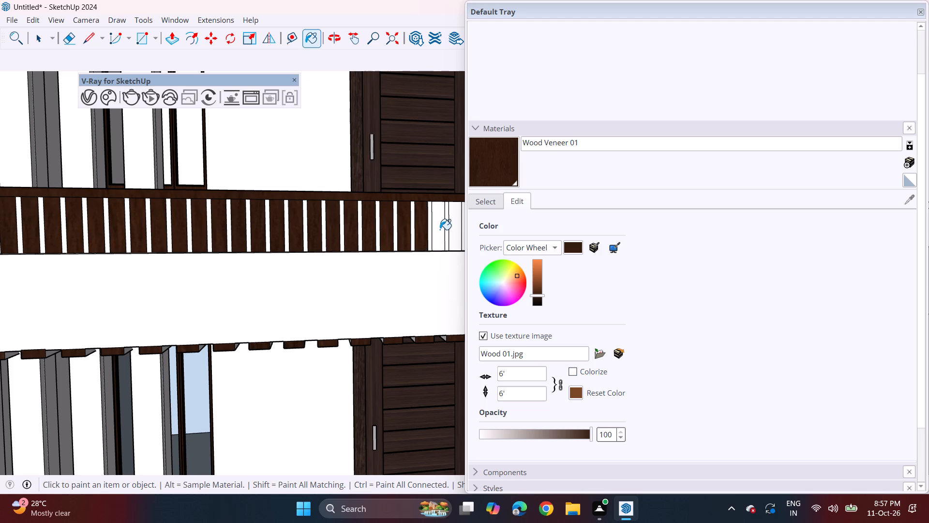
left_click(440, 230)
left_click(456, 230)
Paint the next nine upper left balcony parapet slats, across the door's width, with Wood Veneer 01.
middle_click_drag(398, 237, 326, 238, "shift")
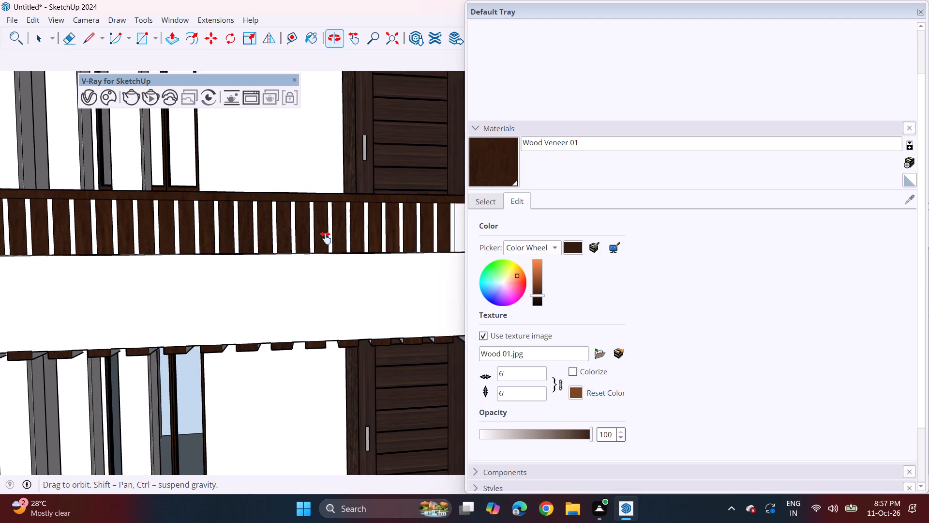
middle_click_drag(326, 238, 11, 245, "shift")
left_click(89, 233)
left_click(114, 243)
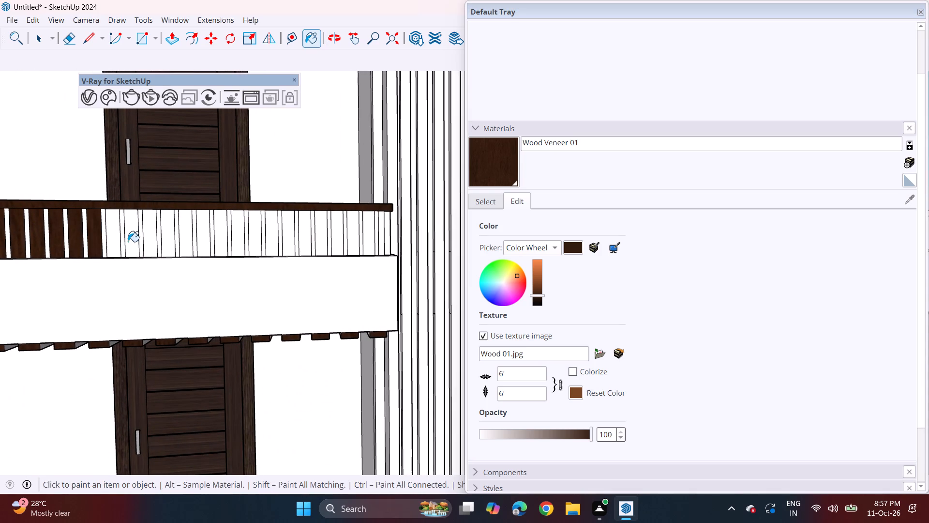
left_click(129, 241)
left_click(149, 235)
left_click(167, 236)
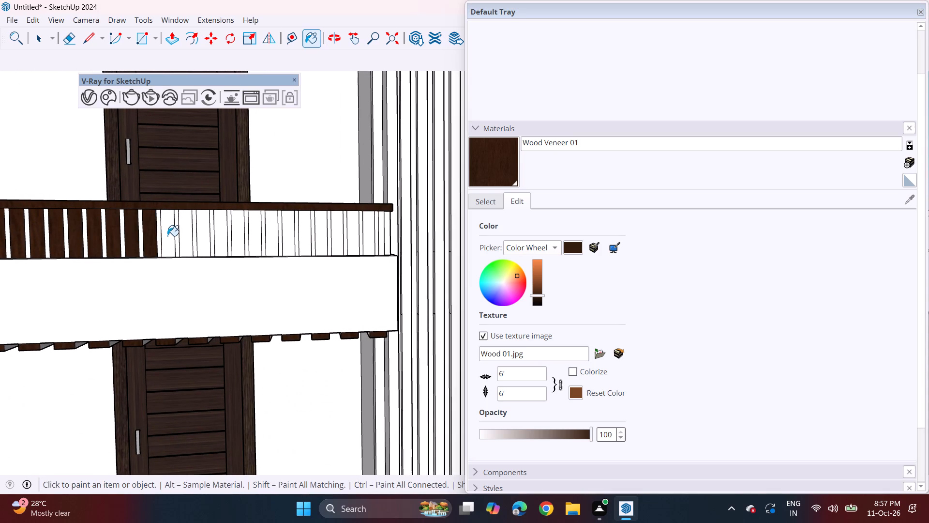
left_click(191, 237)
left_click(206, 232)
left_click(225, 235)
left_click(236, 233)
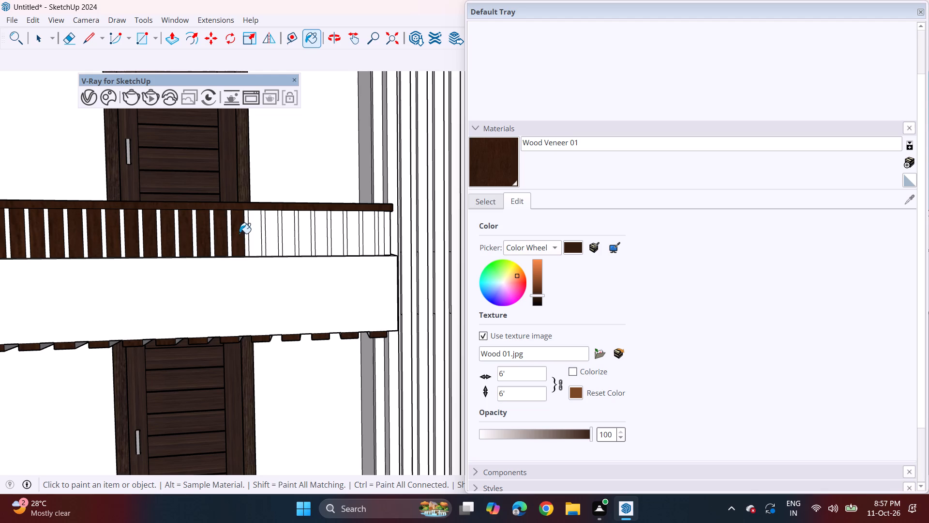
Paint the last nine upper left balcony parapet slats, up to the end beside the slatted column, with Wood Veneer 01.
left_click(255, 232)
left_click(274, 234)
left_click(283, 232)
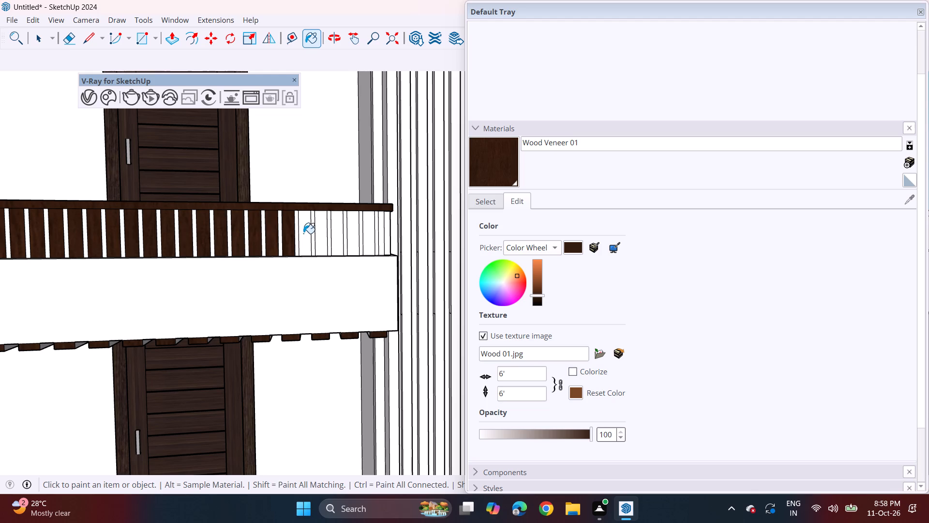
left_click(303, 233)
left_click(320, 236)
left_click(334, 236)
left_click(354, 240)
left_click(370, 240)
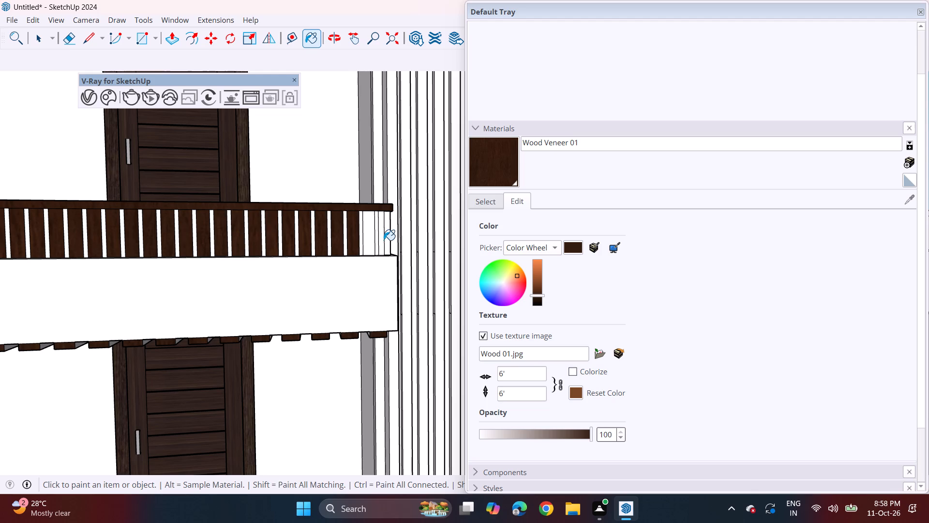
left_click(384, 240)
left_click(386, 237)
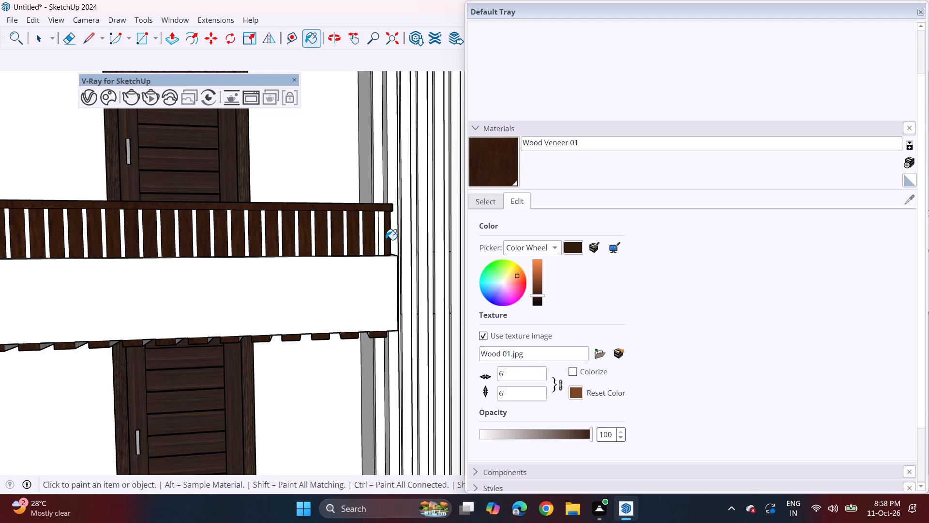
left_click(380, 241)
Paint the middle left balcony parapet's top rail and its first five slats from the outer side wall with Wood Veneer 01.
scroll(321, 245, "down", 12)
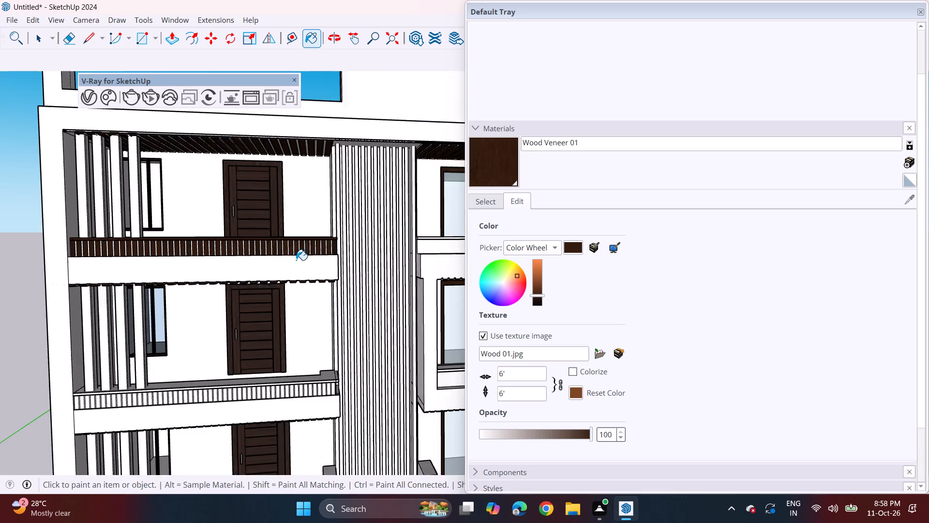
scroll(296, 260, "down", 3)
scroll(162, 400, "up", 9)
scroll(126, 362, "up", 4)
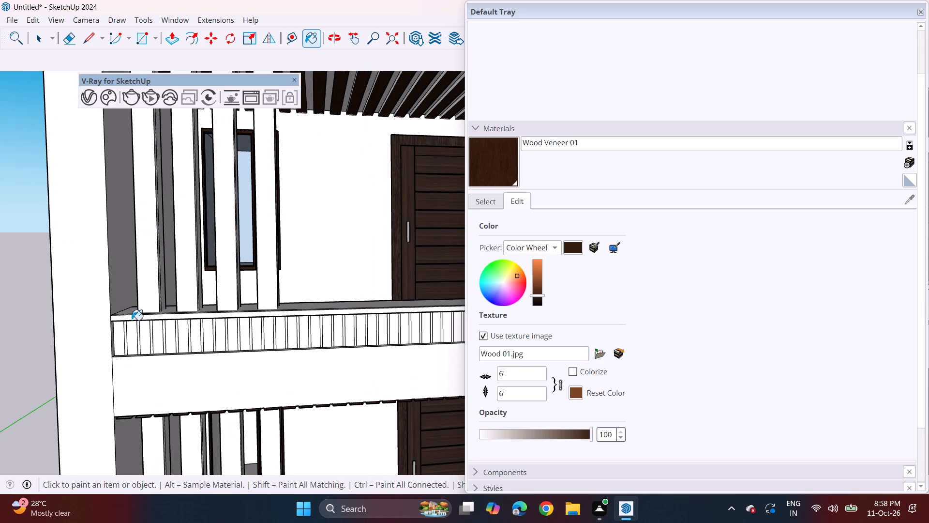
left_click(133, 317)
left_click(121, 337)
left_click_drag(128, 341, 134, 343)
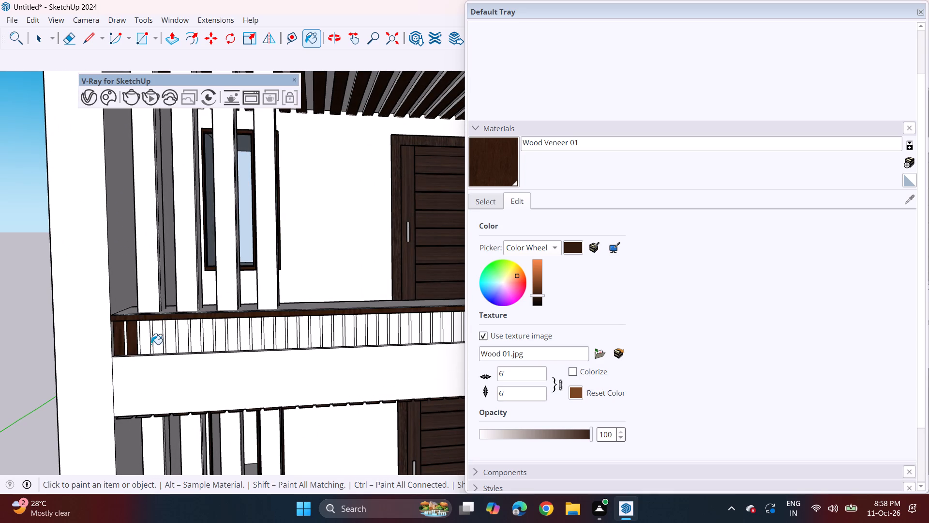
left_click(149, 343)
left_click(156, 341)
left_click(171, 340)
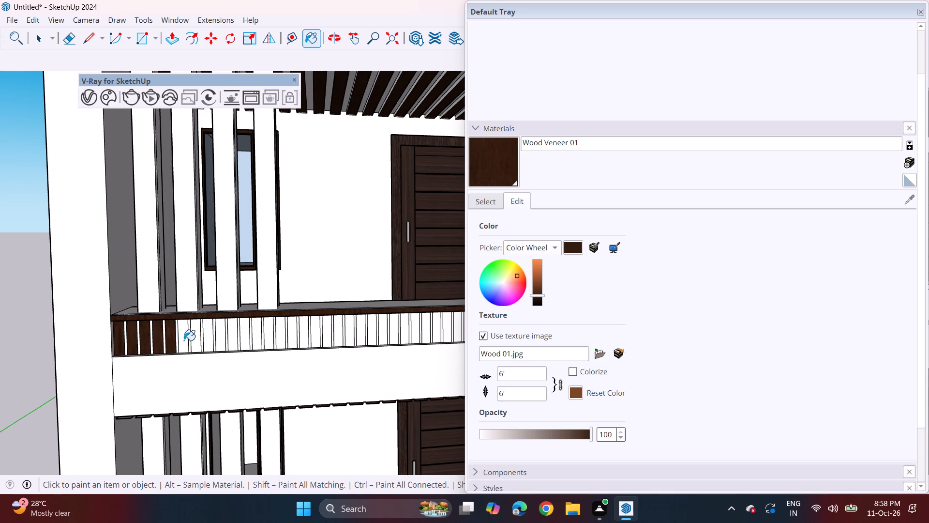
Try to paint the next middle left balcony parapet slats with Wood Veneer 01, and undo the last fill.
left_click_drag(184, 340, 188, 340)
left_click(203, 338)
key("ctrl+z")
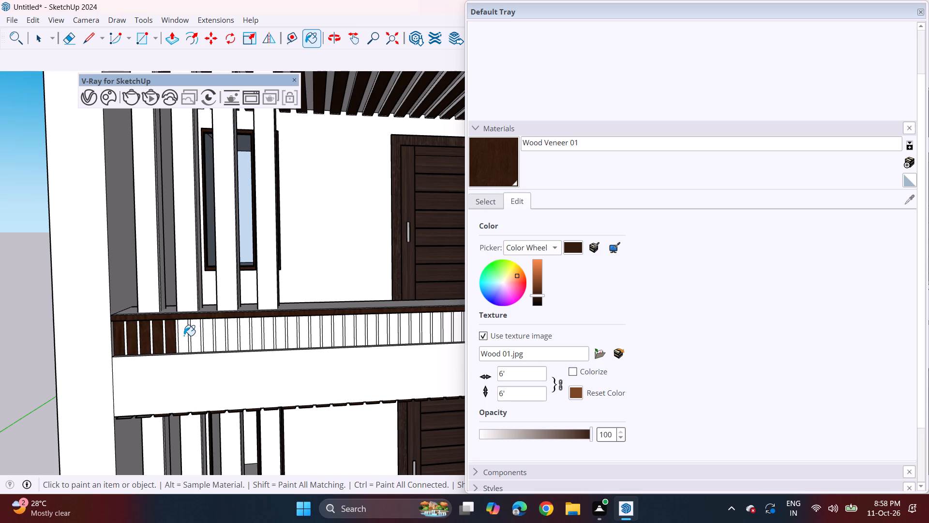
Paint the sixth to fourteenth slats of the middle left balcony parapet, below the vertical fins, with Wood Veneer 01.
scroll(185, 342, "up", 3)
left_click(185, 342)
left_click(195, 339)
left_click(214, 336)
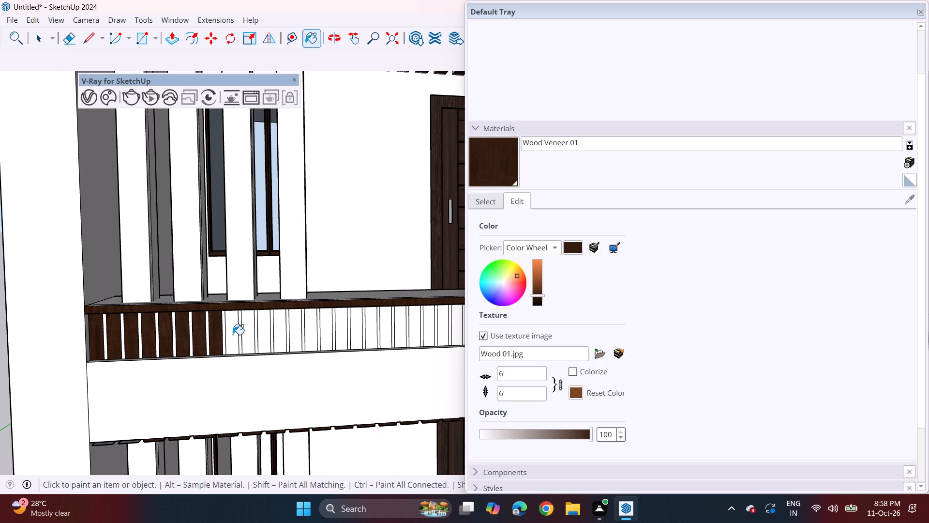
left_click(233, 335)
left_click_drag(250, 334, 255, 334)
left_click(269, 333)
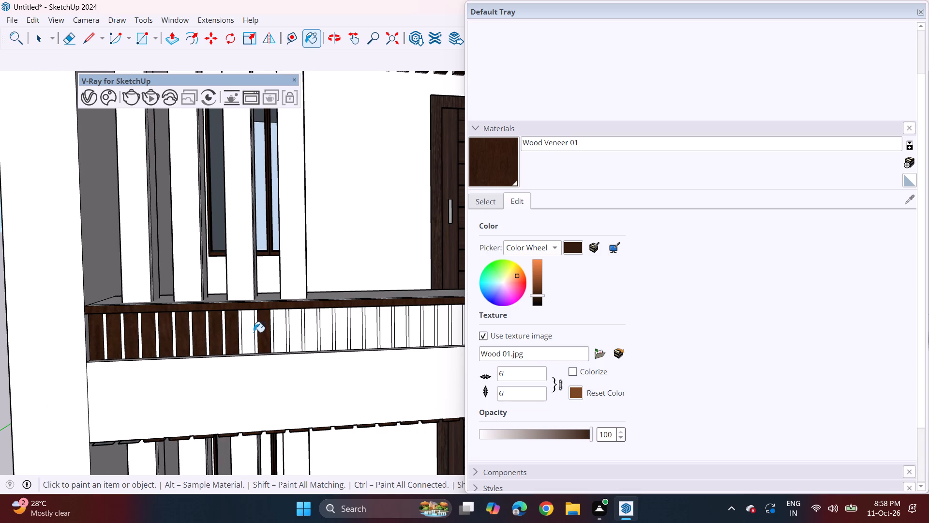
left_click(254, 332)
left_click_drag(279, 337, 284, 338)
left_click(292, 338)
left_click(308, 335)
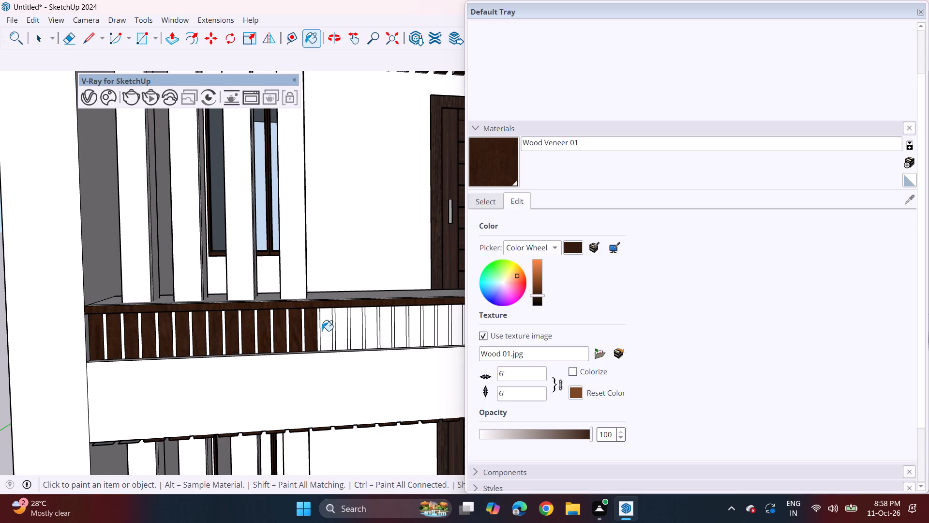
Paint the following nine middle left balcony parapet slats, between the vertical fins and the door, with Wood Veneer 01.
left_click(322, 331)
left_click_drag(339, 324, 344, 325)
left_click_drag(351, 326, 356, 326)
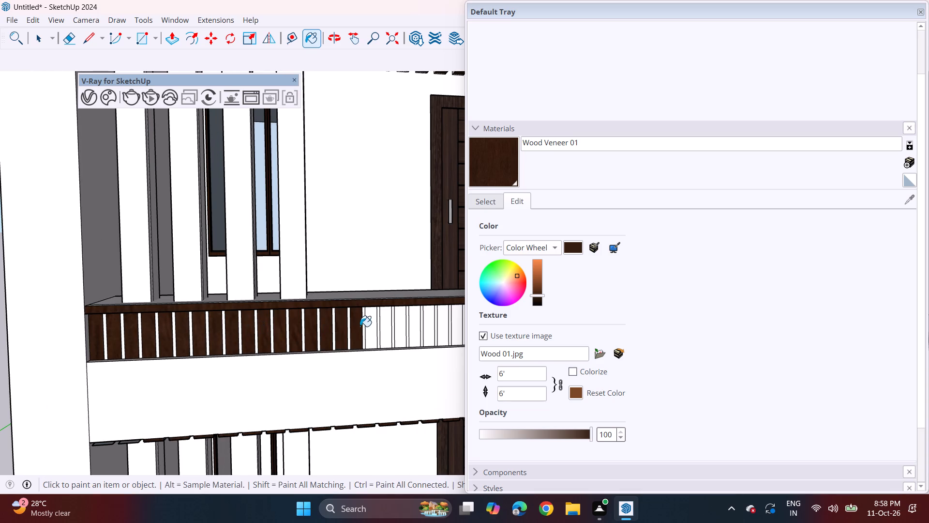
left_click(374, 327)
left_click(387, 329)
left_click(403, 324)
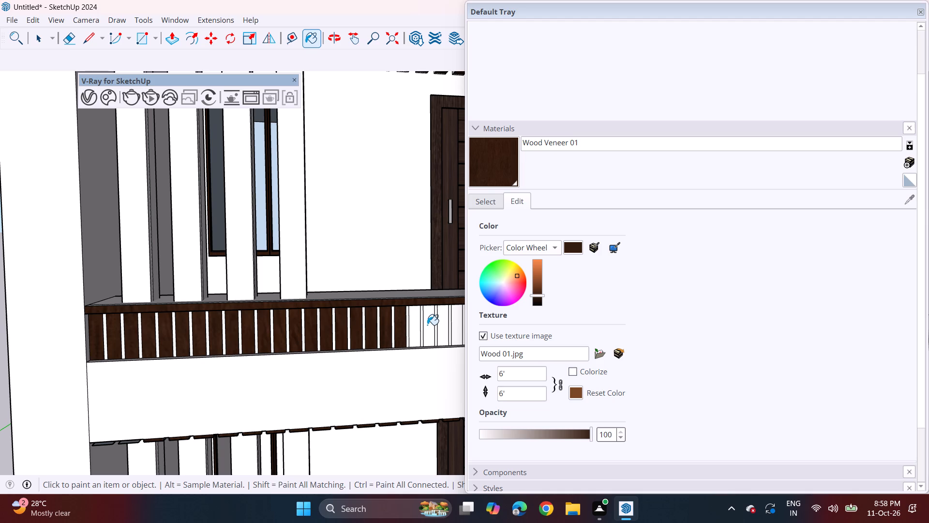
left_click(416, 331)
left_click(423, 328)
left_click(444, 324)
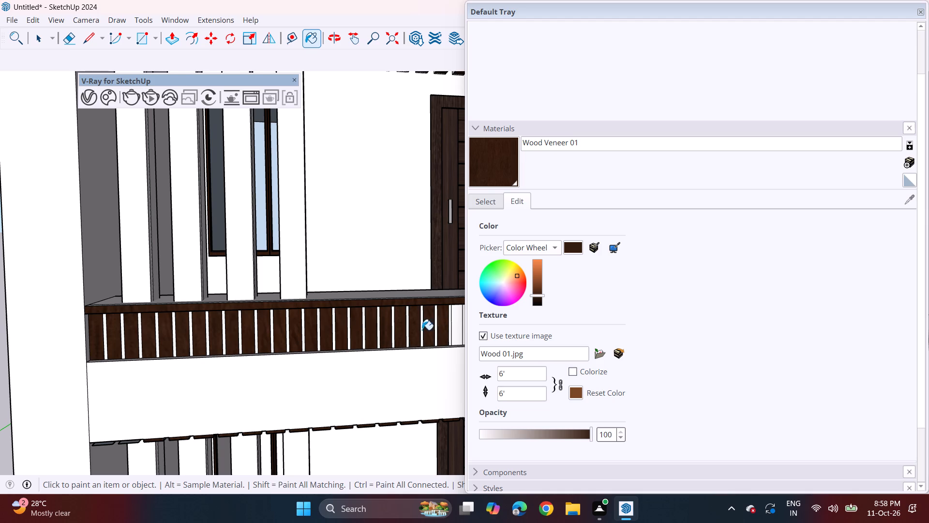
Paint the next nine middle left balcony parapet slats, up to the door's near edge, with Wood Veneer 01, undoing the one stray fill.
middle_click_drag(417, 328, 45, 346, "shift")
left_click_drag(86, 339, 92, 341)
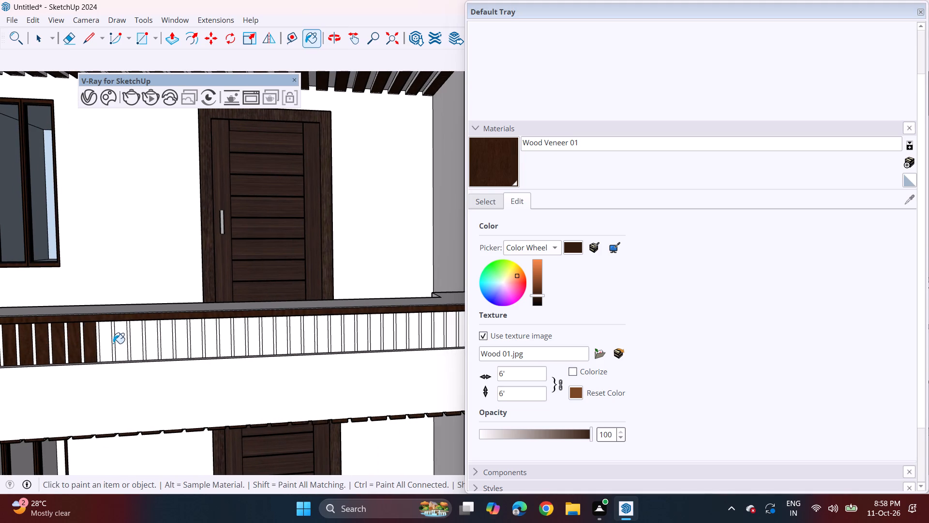
left_click(107, 339)
left_click(114, 342)
key("ctrl+z")
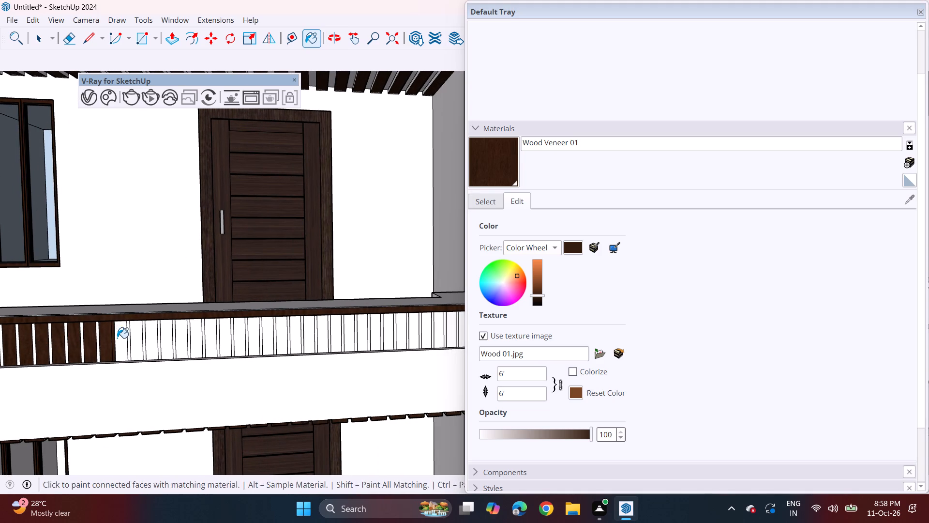
left_click(122, 337)
left_click(142, 343)
left_click(148, 342)
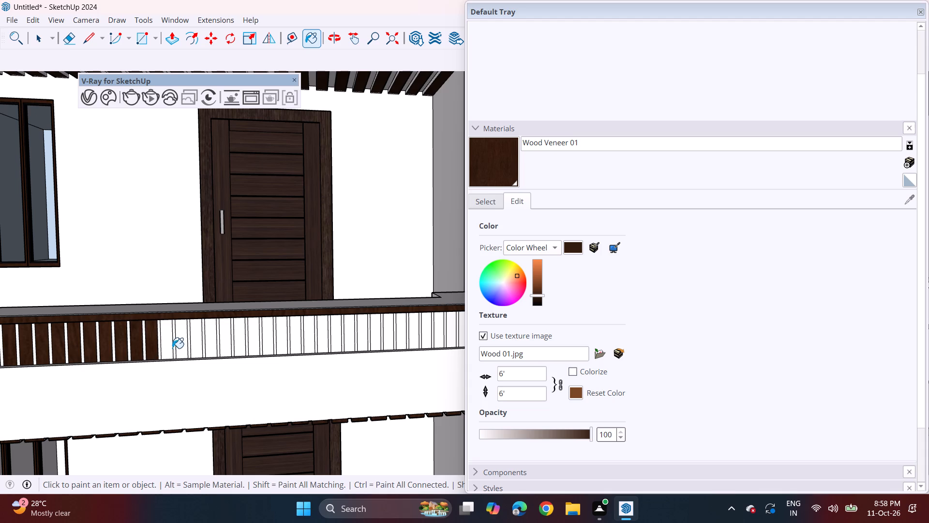
left_click(170, 345)
left_click(178, 345)
left_click(195, 346)
left_click(213, 342)
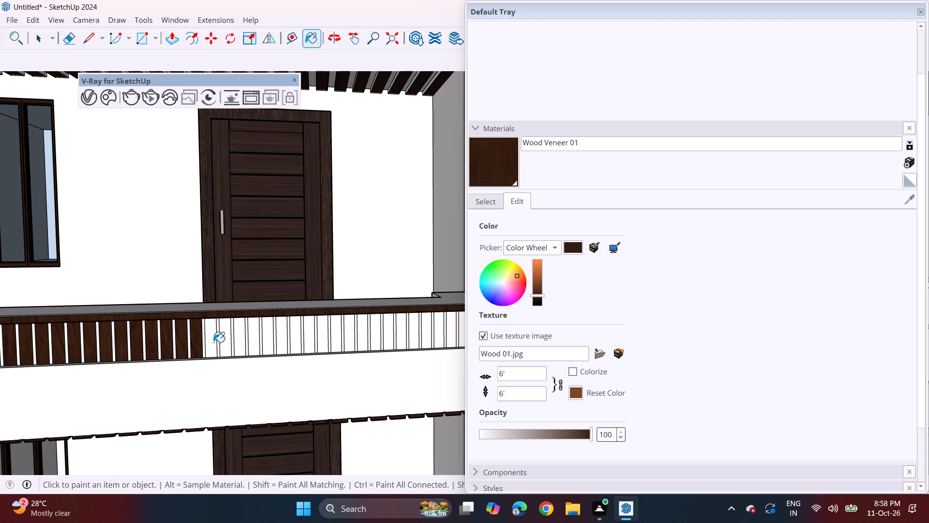
Paint the next six middle left balcony parapet slats, in front of the door, with Wood Veneer 01, undoing the one stray fill.
left_click(225, 339)
left_click(242, 342)
left_click(252, 340)
left_click(266, 341)
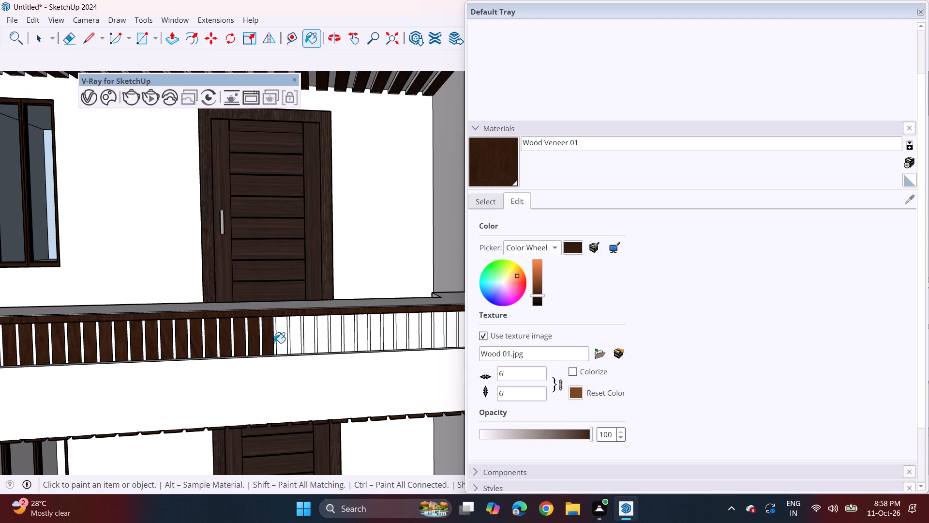
left_click(274, 343)
key("ctrl+z")
left_click(286, 343)
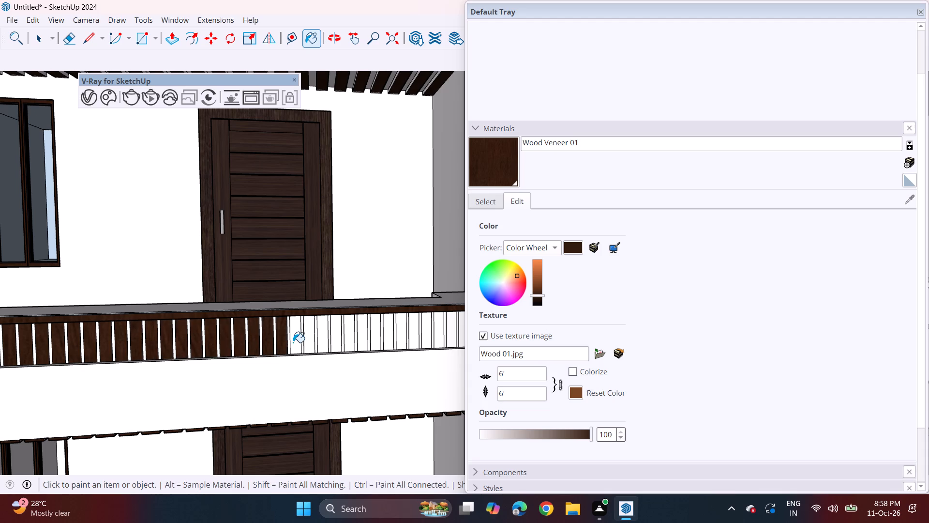
Paint the following middle left balcony parapet slats, up to just past the door's far edge, with Wood Veneer 01.
left_click(293, 342)
left_click(305, 341)
left_click(327, 341)
left_click(338, 339)
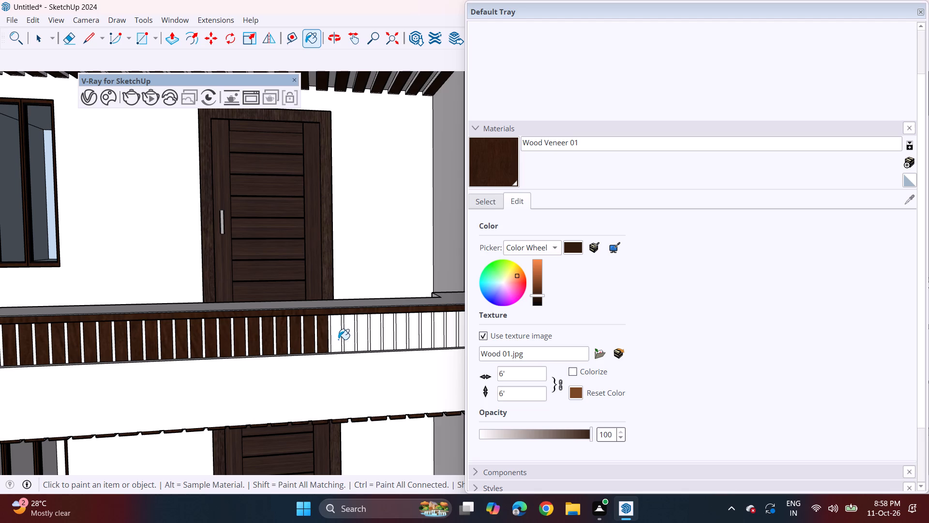
left_click(355, 342)
left_click(348, 343)
left_click(361, 342)
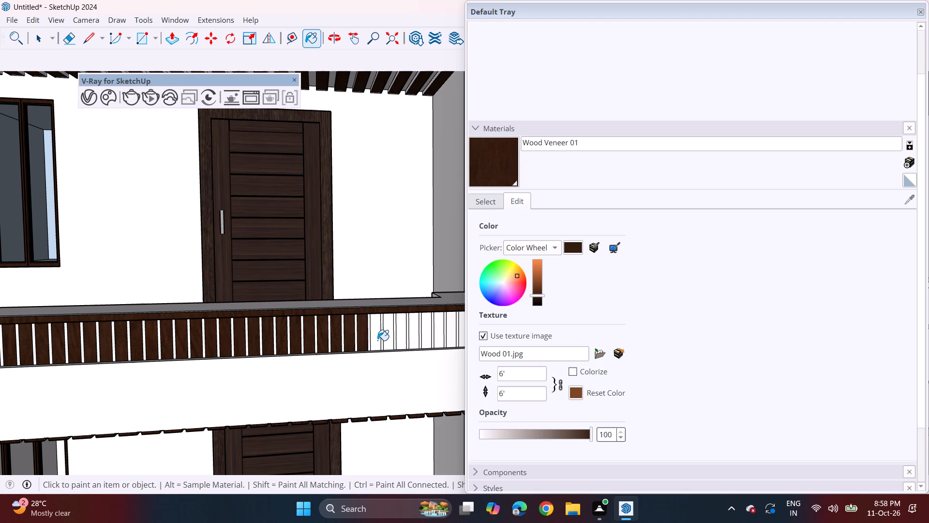
left_click(377, 340)
Paint the remaining middle left balcony parapet slats, from the door to the end beside the central ribbed wall, with Wood Veneer 01.
middle_click_drag(365, 338, 153, 352, "shift")
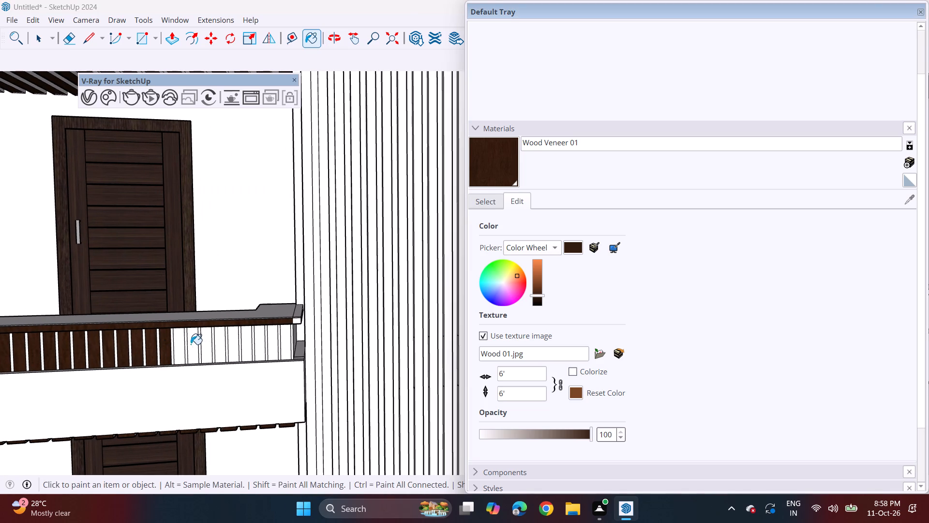
left_click(180, 351)
left_click(195, 349)
left_click(206, 348)
left_click(217, 347)
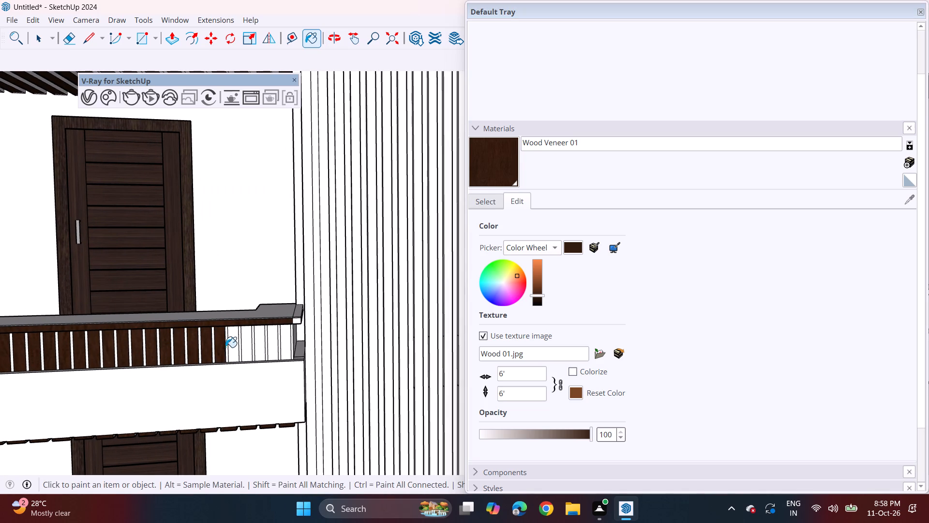
left_click(225, 347)
left_click(234, 347)
left_click(249, 345)
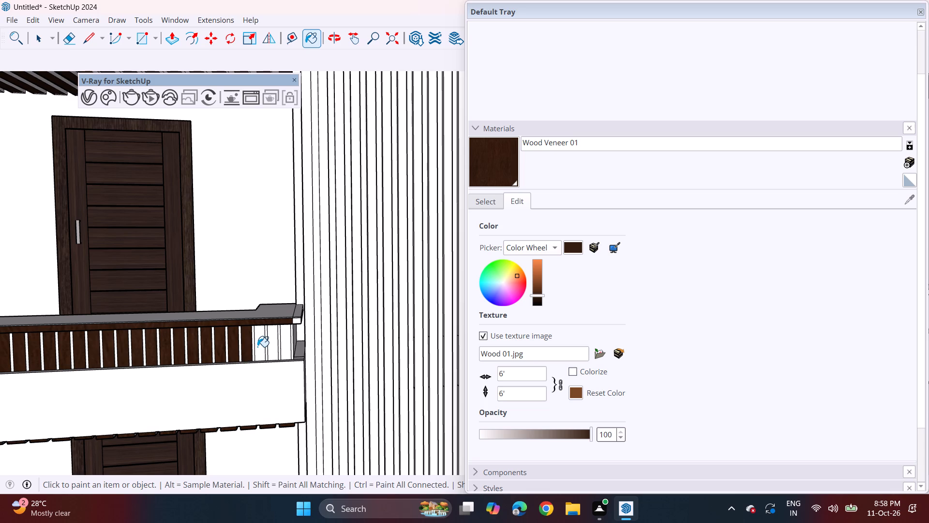
left_click(257, 347)
left_click(271, 344)
left_click(281, 343)
Paint the lowest left balcony's parapet top rail and the end slat nearest the central ribbed wall with Wood Veneer 01.
middle_click_drag(267, 367, 276, 280)
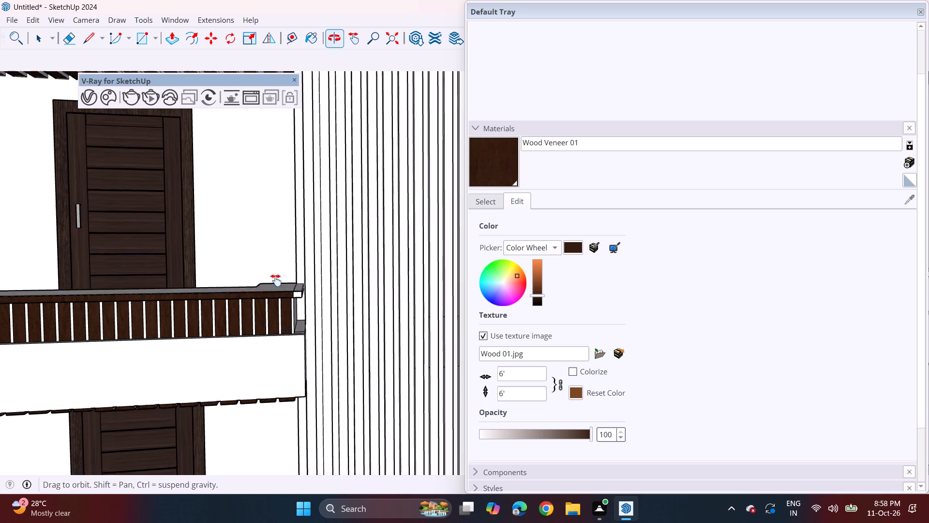
middle_click_drag(276, 280, 277, 149)
middle_click_drag(296, 380, 323, 189)
scroll(308, 342, "up", 6)
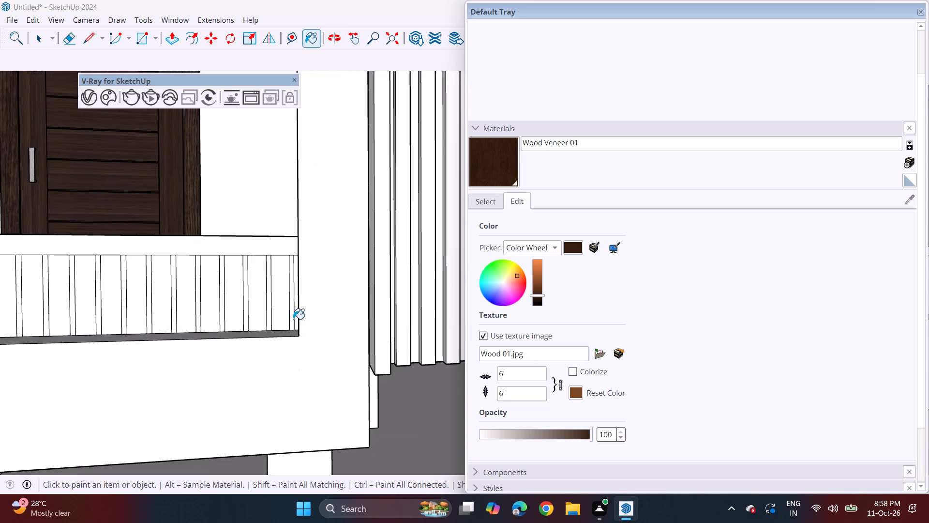
middle_click_drag(293, 318, 306, 318)
left_click(302, 315)
left_click(284, 245)
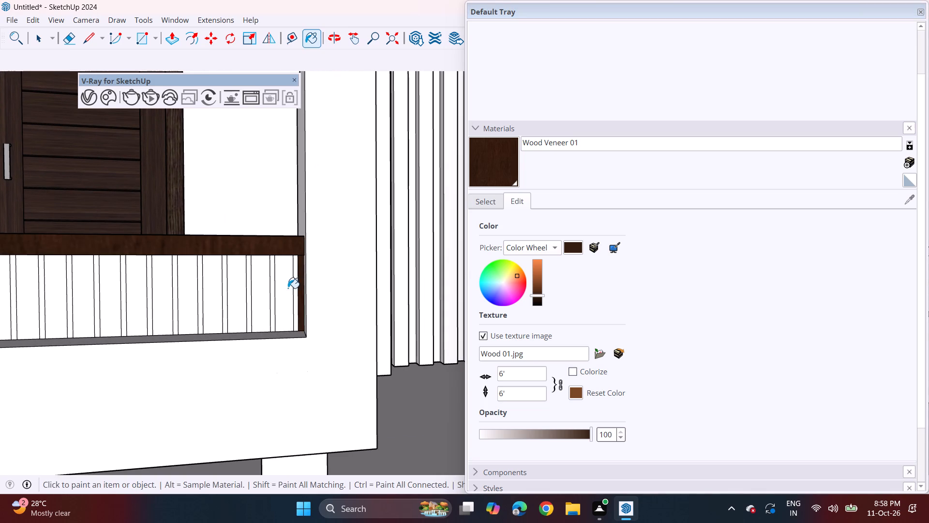
Paint the next eight lowest left balcony parapet slats, working from the painted end slat back towards the door, with Wood Veneer 01.
left_click(285, 290)
left_click(255, 294)
left_click(241, 302)
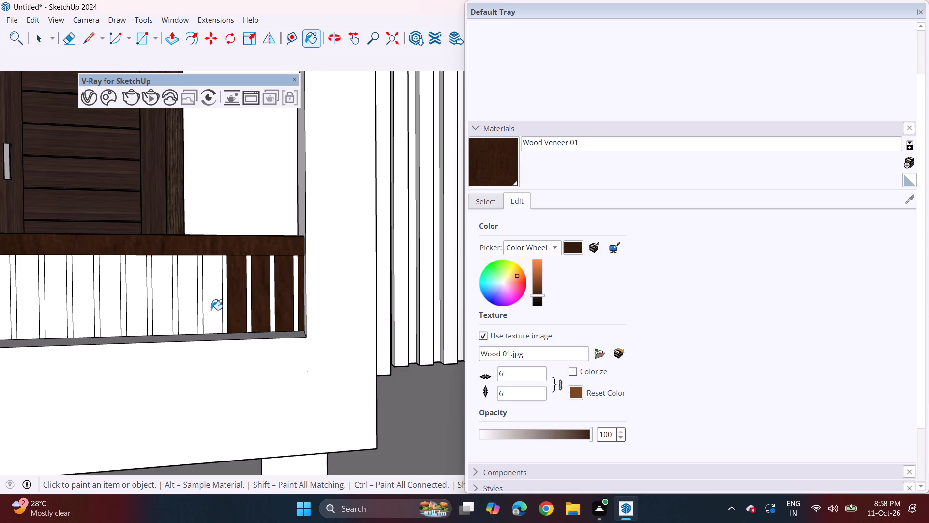
left_click(211, 310)
left_click(194, 309)
left_click(168, 315)
left_click(128, 311)
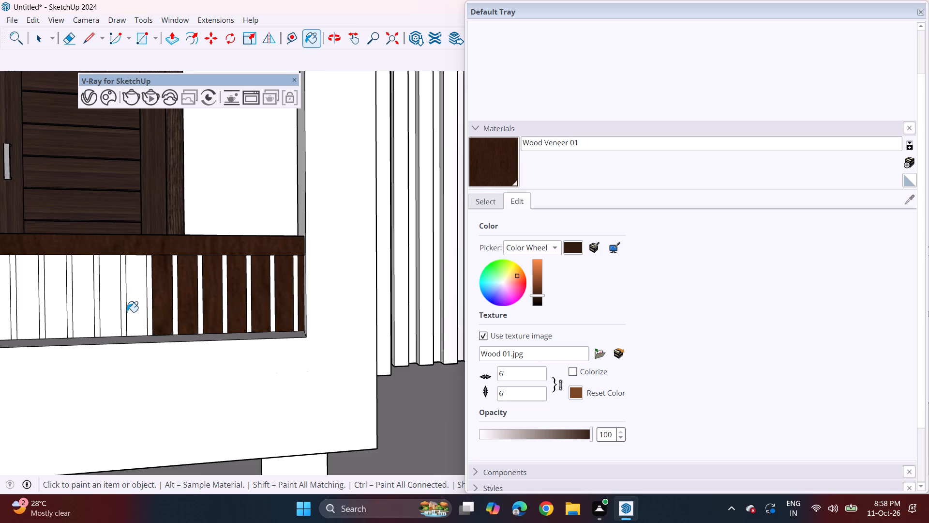
left_click(110, 318)
Paint the front faces of the four vertical fins on the lowest left balcony with Wood Veneer 01.
scroll(102, 292, "down", 20)
scroll(102, 292, "down", 5)
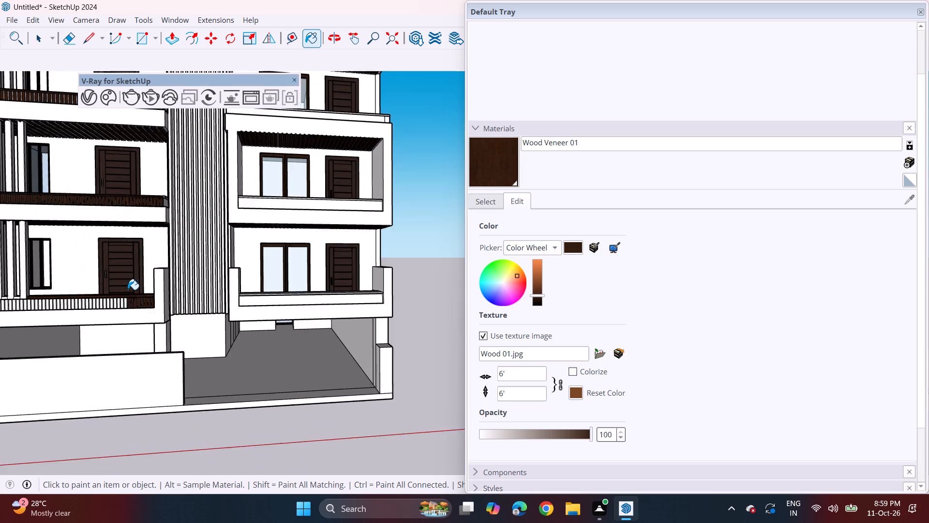
scroll(128, 290, "down", 2)
middle_click_drag(64, 296, 224, 311, "shift")
scroll(235, 320, "up", 5)
scroll(170, 325, "up", 10)
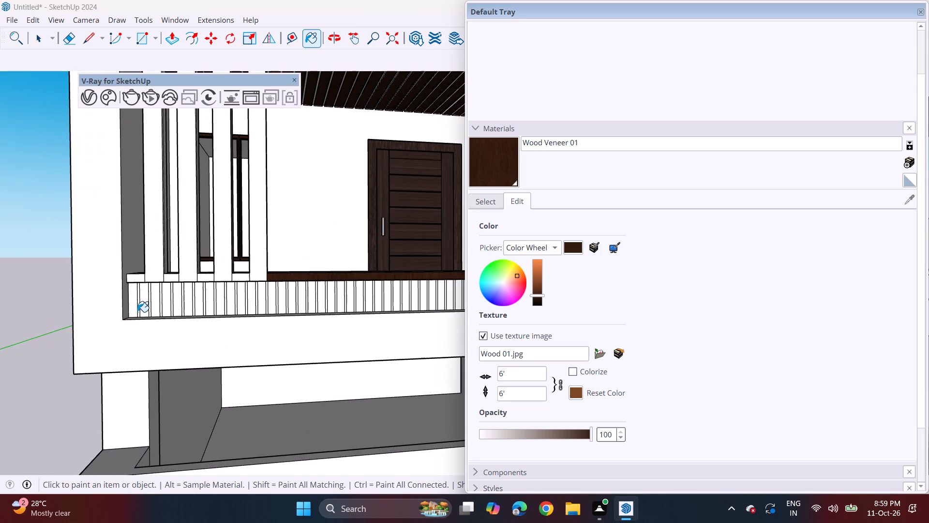
left_click(156, 257)
left_click(192, 256)
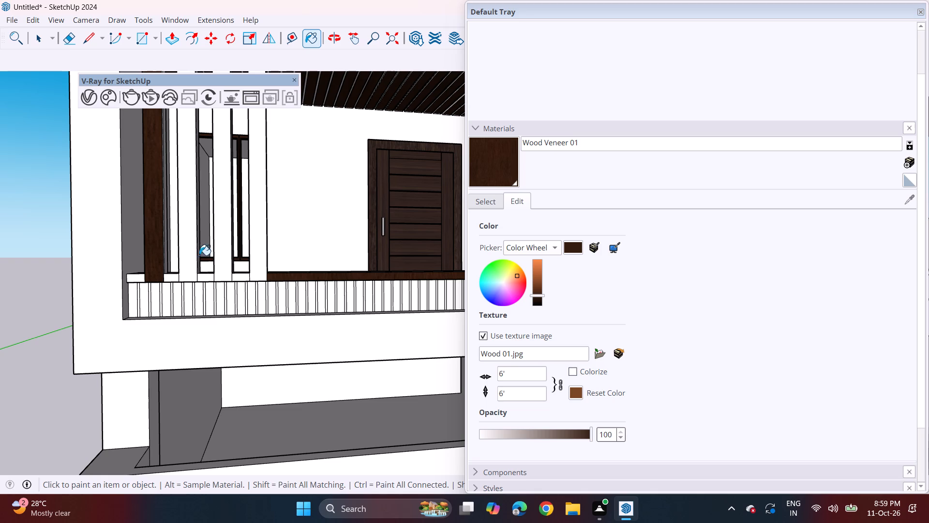
left_click(219, 245)
left_click(264, 245)
Paint the inner side face of the lowest left balcony's outermost vertical fin with Wood Veneer 01.
middle_click_drag(245, 277, 205, 296)
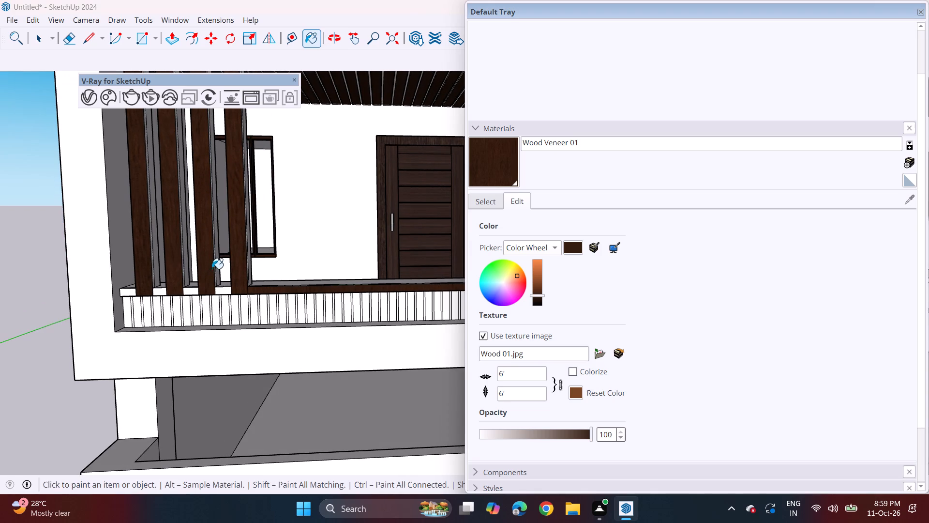
left_click(152, 271)
left_click(155, 270)
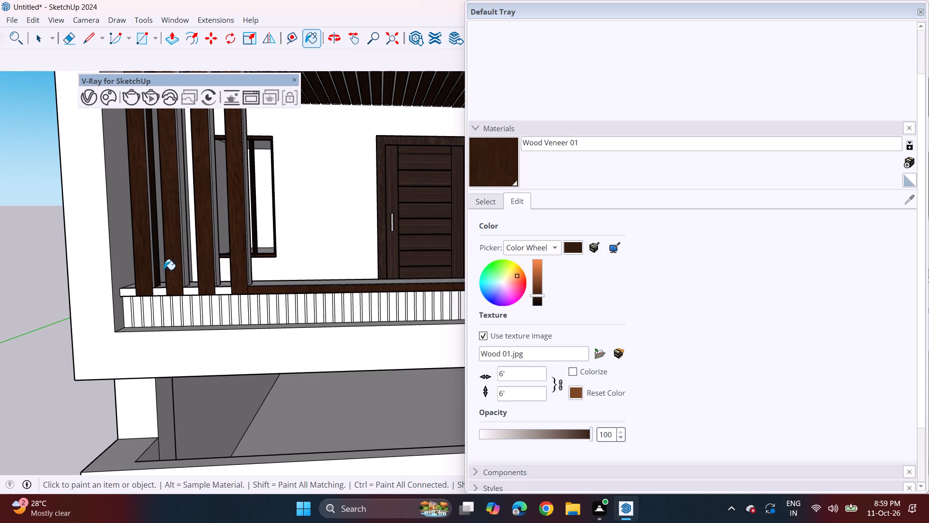
scroll(154, 273, "up", 10)
left_click(157, 271)
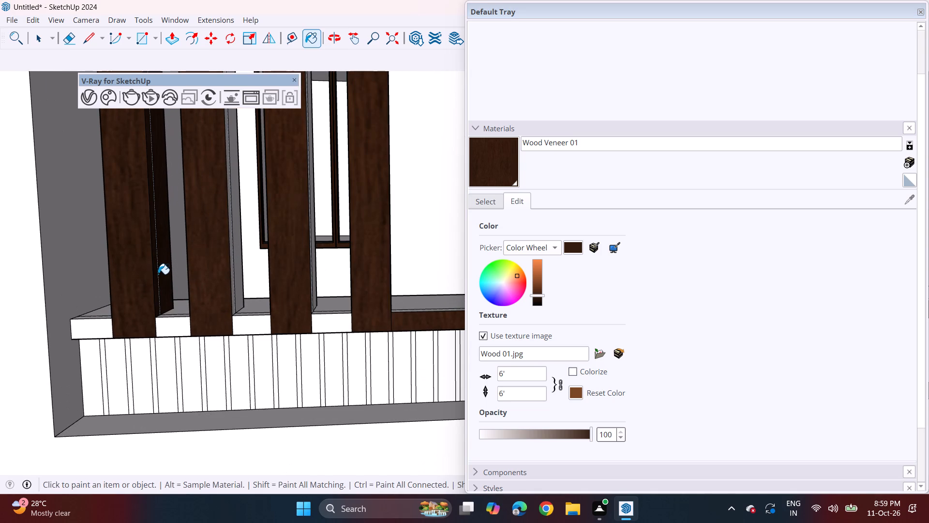
Paint the lowest left balcony's outermost parapet slat and the top rail segments around the vertical fins with Wood Veneer 01.
scroll(160, 280, "down", 4)
left_click_drag(112, 362, 111, 357)
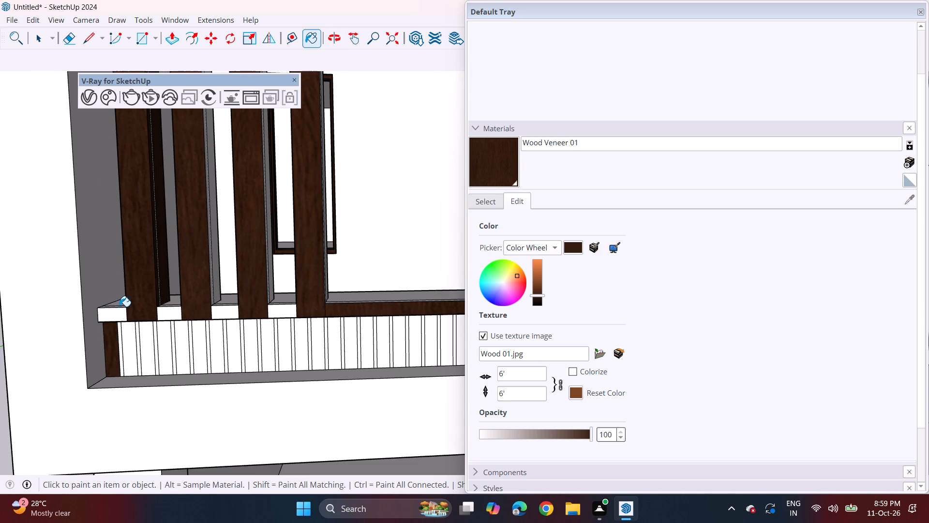
left_click_drag(115, 313, 129, 314)
left_click(165, 314)
left_click(121, 319)
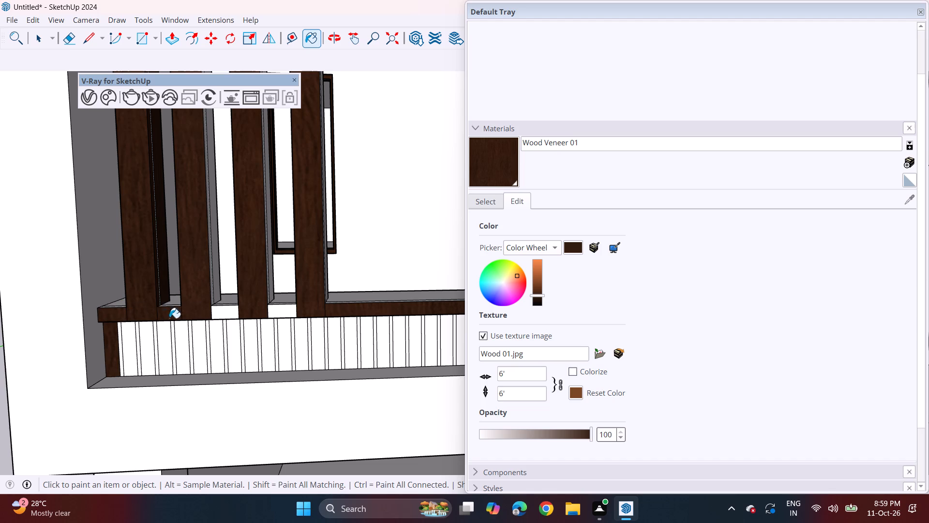
left_click(226, 313)
left_click(289, 313)
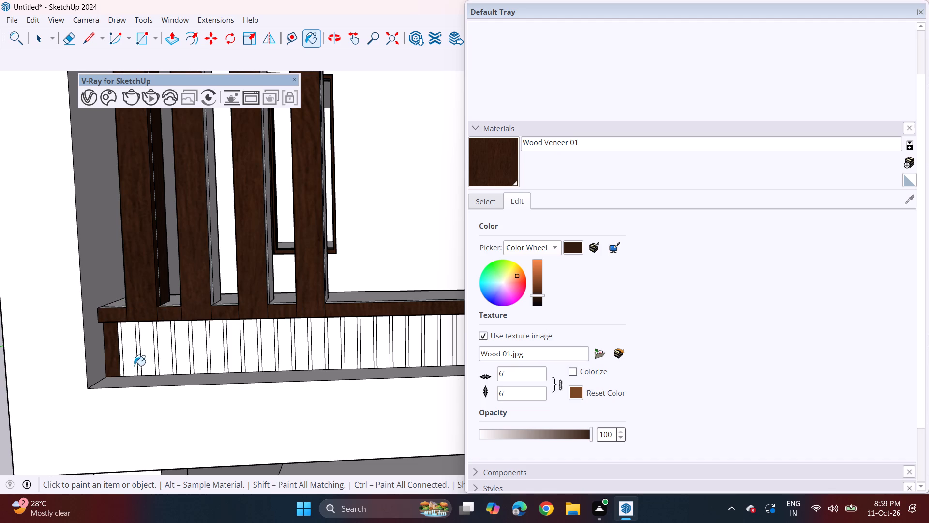
Paint the second to ninth lowest left balcony parapet slats, below the vertical fins, with Wood Veneer 01, undoing the one out-of-order fill.
left_click(134, 366)
left_click(147, 361)
left_click(168, 359)
left_click_drag(175, 358, 185, 357)
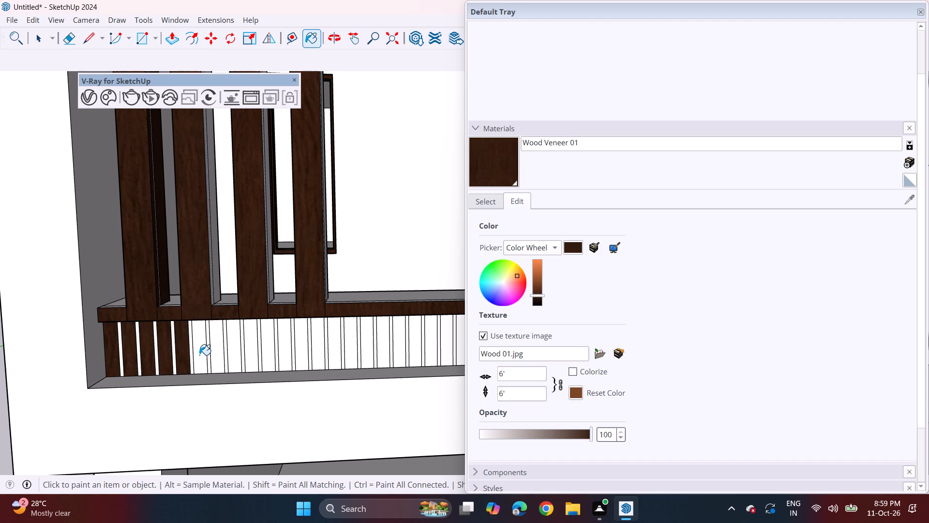
left_click(203, 354)
left_click(233, 349)
key("ctrl+z")
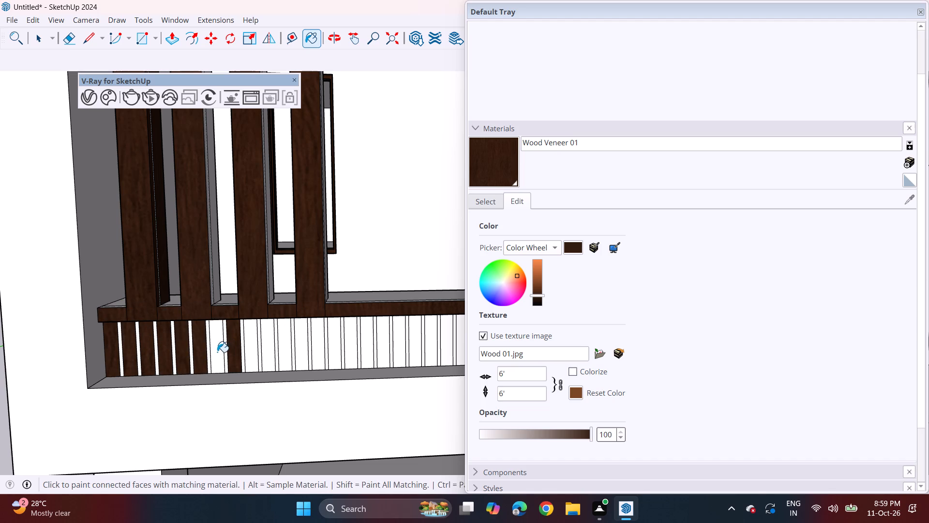
left_click(215, 352)
left_click(231, 353)
left_click(257, 354)
left_click(256, 355)
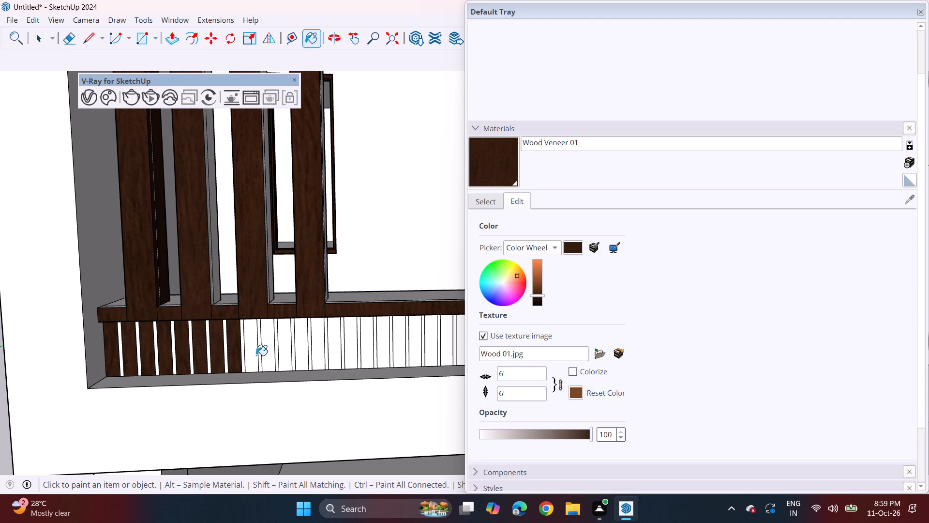
Paint the tenth to sixteenth lowest left balcony parapet slats, to just past the innermost vertical fin, with Wood Veneer 01.
left_click(270, 356)
left_click(284, 355)
left_click(299, 356)
left_click(324, 356)
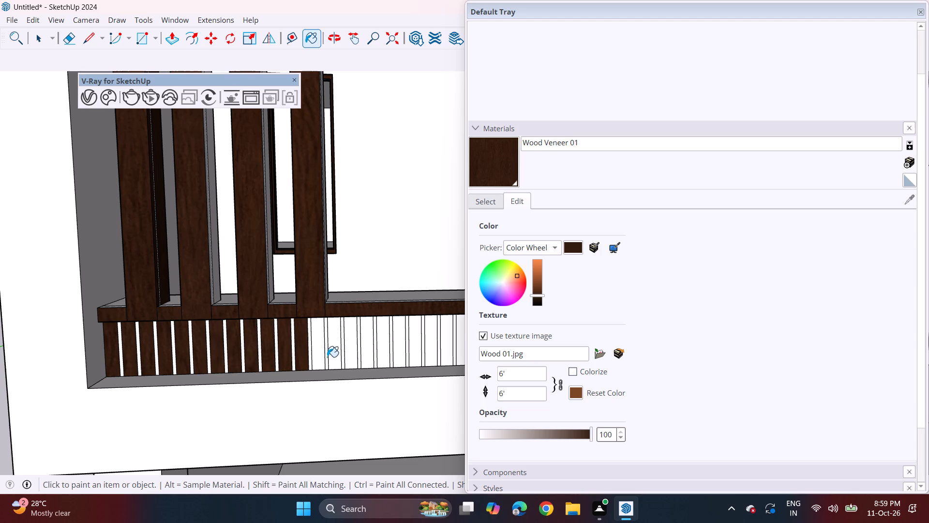
left_click_drag(316, 359, 323, 360)
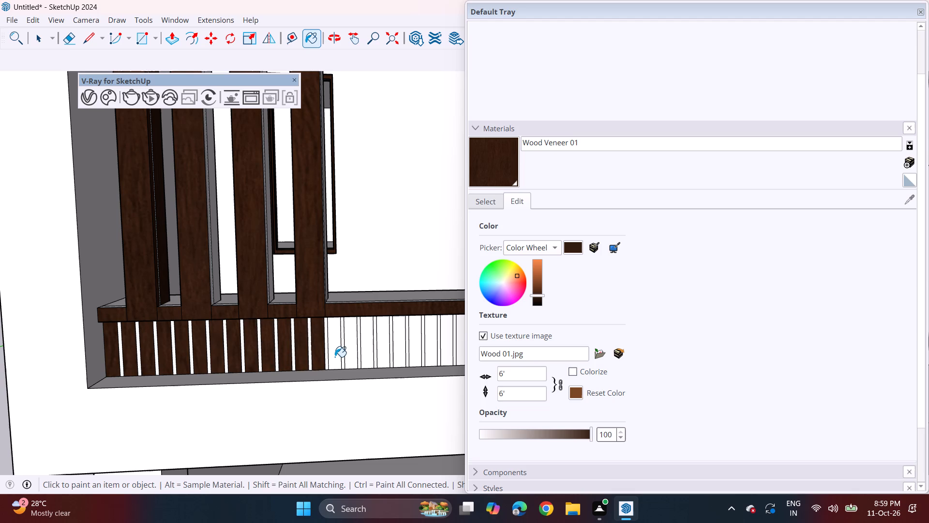
left_click(335, 357)
left_click(344, 359)
left_click(373, 358)
left_click(376, 352)
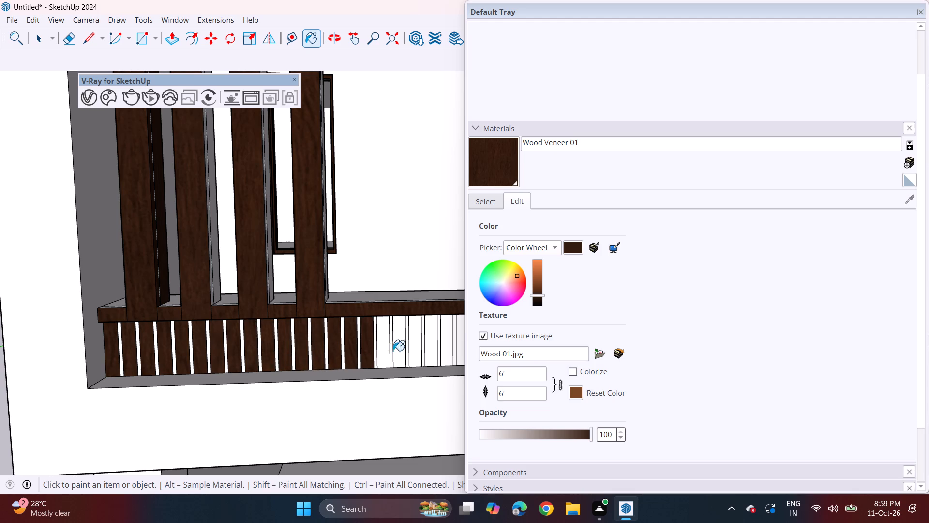
Paint the next lowest left balcony parapet slats, from the seventeenth onward towards the door, with Wood Veneer 01.
left_click(381, 353)
left_click(405, 349)
left_click(402, 348)
left_click(414, 348)
left_click_drag(430, 346, 438, 344)
left_click(448, 344)
left_click(433, 346)
Paint the next eight lowest left balcony parapet slats, between the window and the door's near edge, with Wood Veneer 01.
middle_click_drag(412, 353, 100, 383)
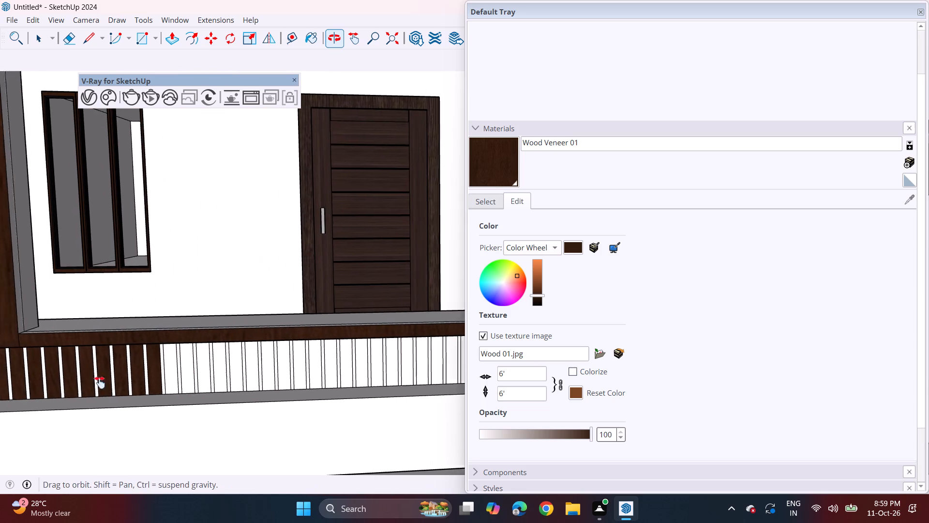
middle_click_drag(100, 383, 77, 383)
left_click(132, 372)
left_click(146, 371)
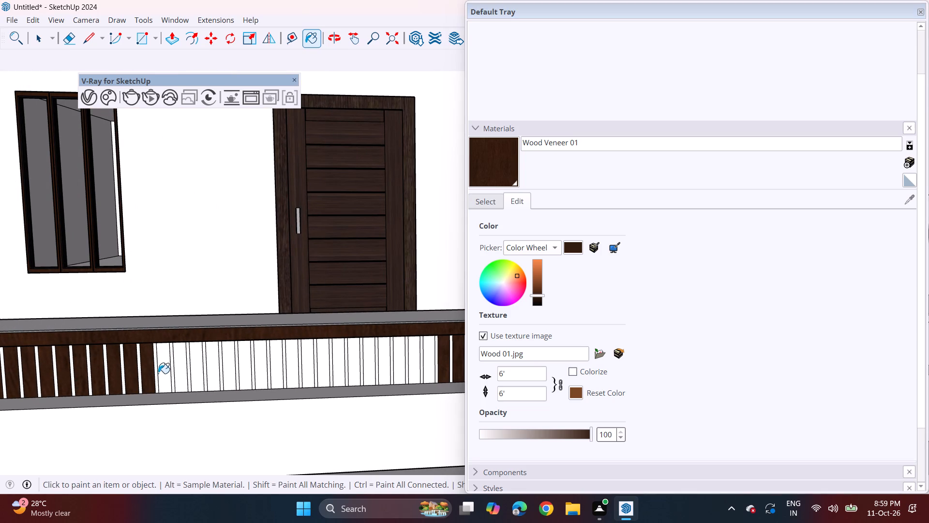
left_click_drag(158, 373, 165, 372)
left_click(178, 369)
left_click(201, 370)
left_click(211, 368)
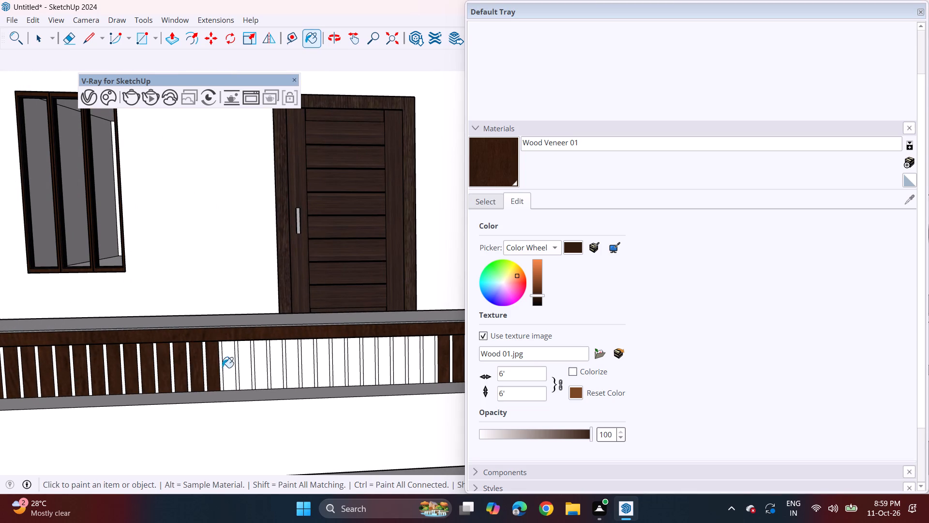
left_click(232, 369)
left_click(240, 369)
left_click(258, 366)
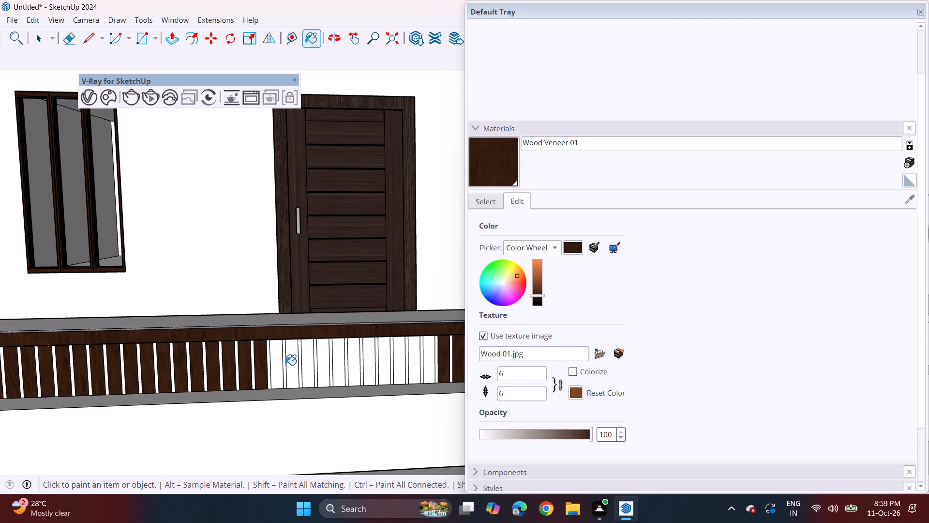
Paint the last eleven unpainted lowest left balcony parapet slats, in front of the door, with Wood Veneer 01.
left_click(277, 366)
left_click(287, 366)
left_click(310, 369)
left_click(322, 368)
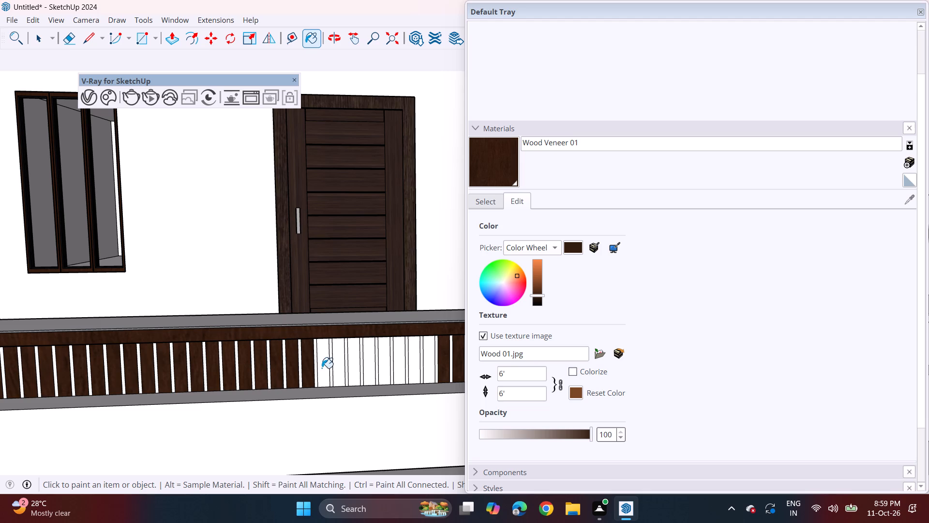
left_click(343, 368)
left_click(355, 365)
left_click(372, 372)
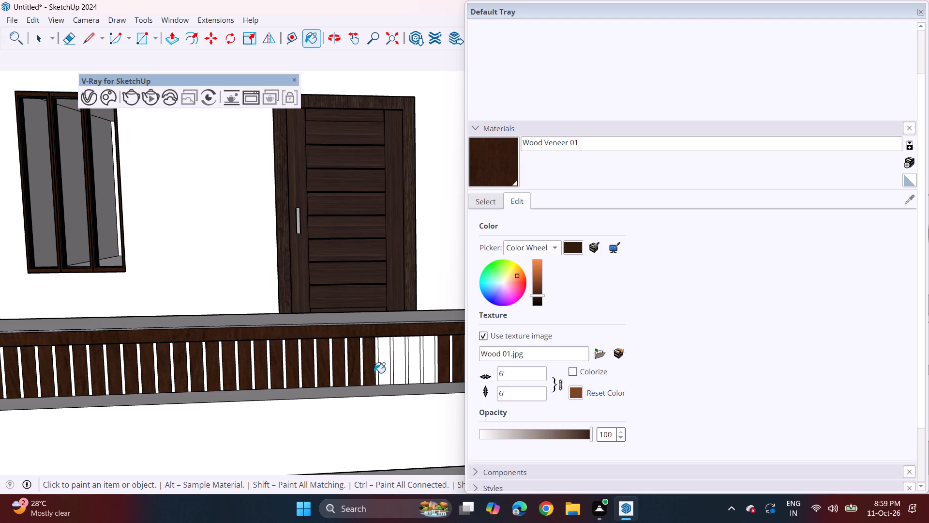
left_click(384, 370)
left_click(399, 370)
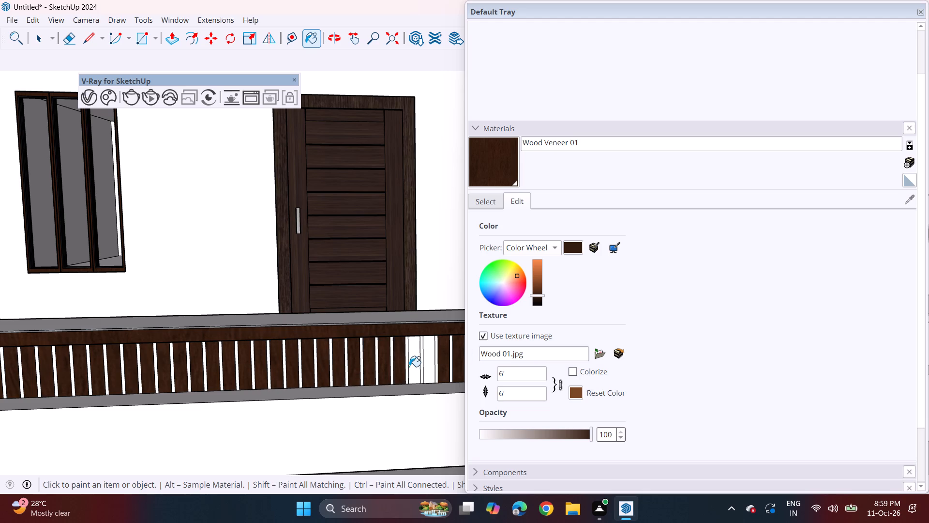
left_click(415, 367)
left_click(428, 364)
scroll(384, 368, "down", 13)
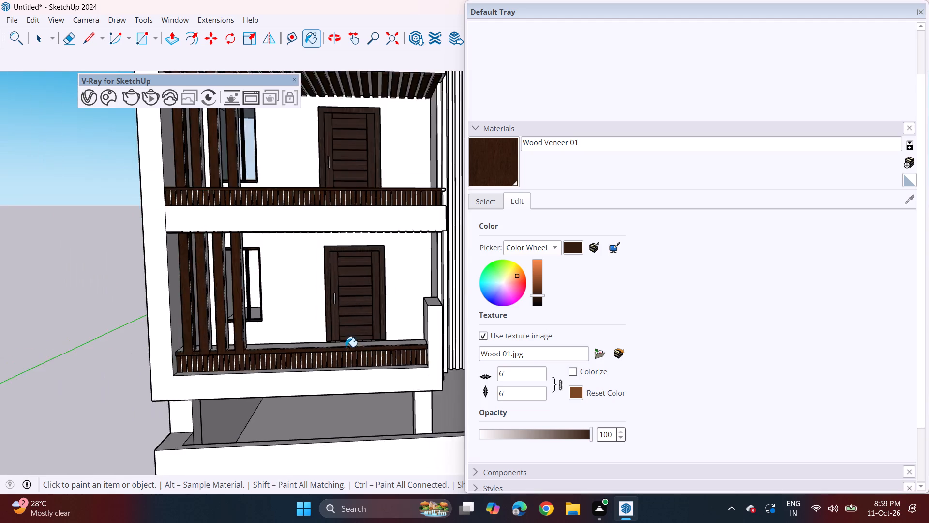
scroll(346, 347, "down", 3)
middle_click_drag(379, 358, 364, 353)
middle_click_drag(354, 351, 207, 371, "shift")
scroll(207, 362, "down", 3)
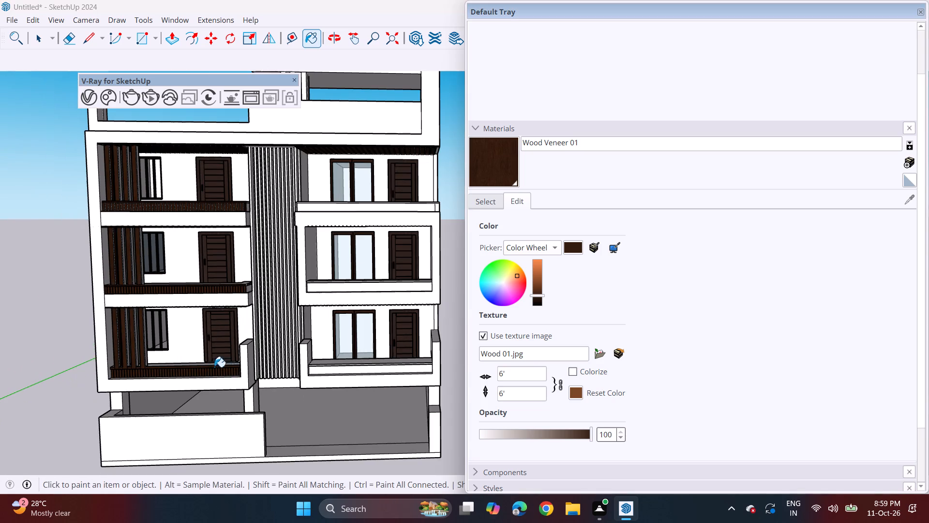
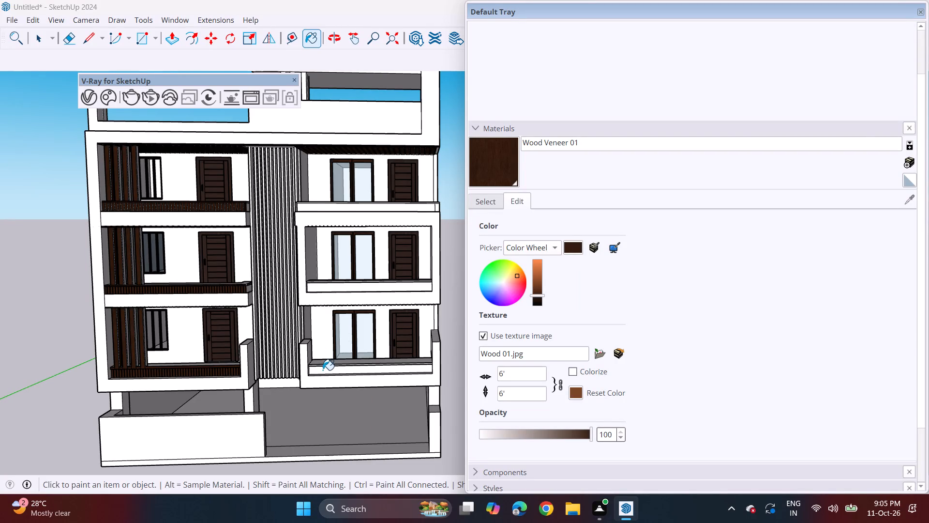
Draw a narrow upright rectangle on the top-floor balcony parapet, beneath the cap at the end beside the fluted column.
scroll(333, 384, "up", 1)
key("space")
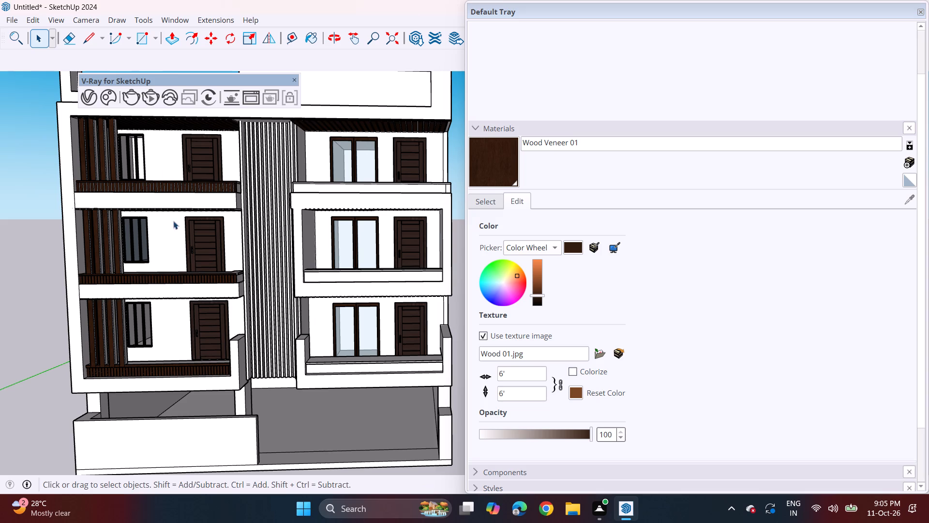
left_click(142, 38)
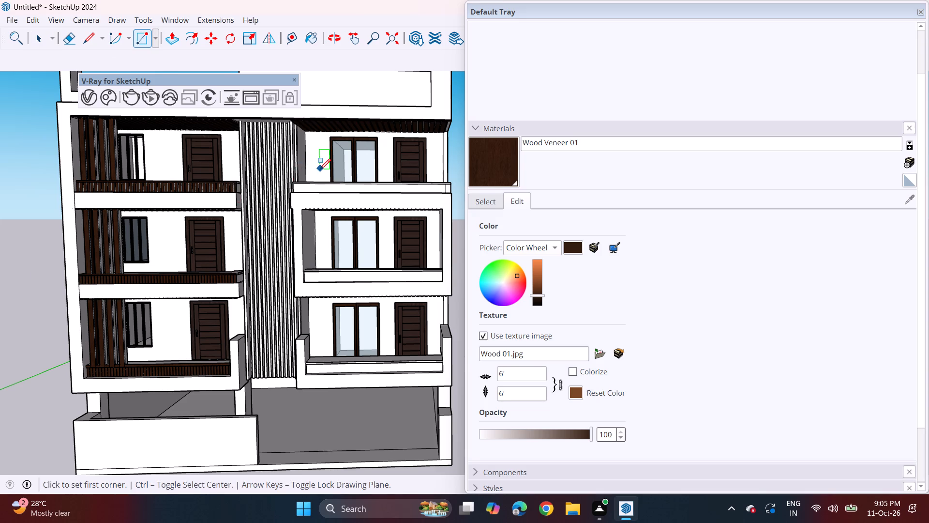
scroll(320, 169, "up", 2)
middle_click_drag(312, 174, 313, 227)
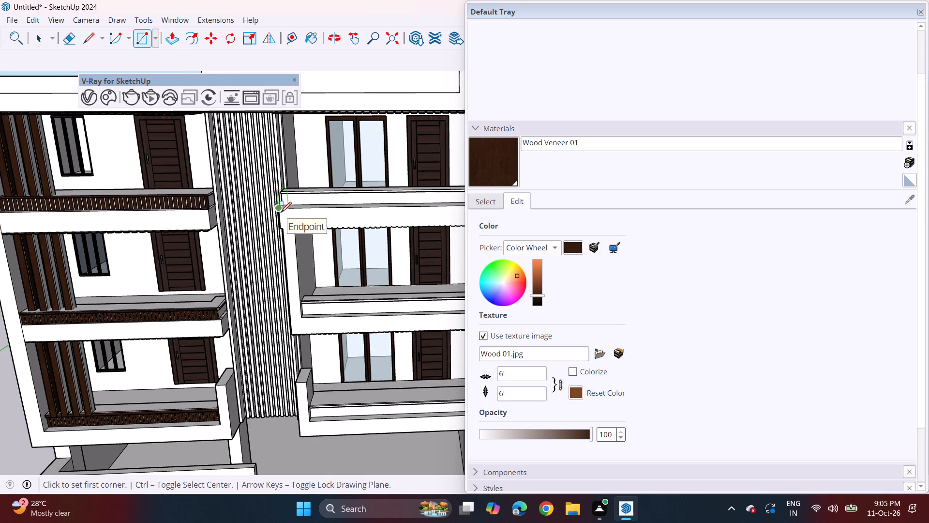
scroll(282, 218, "up", 9)
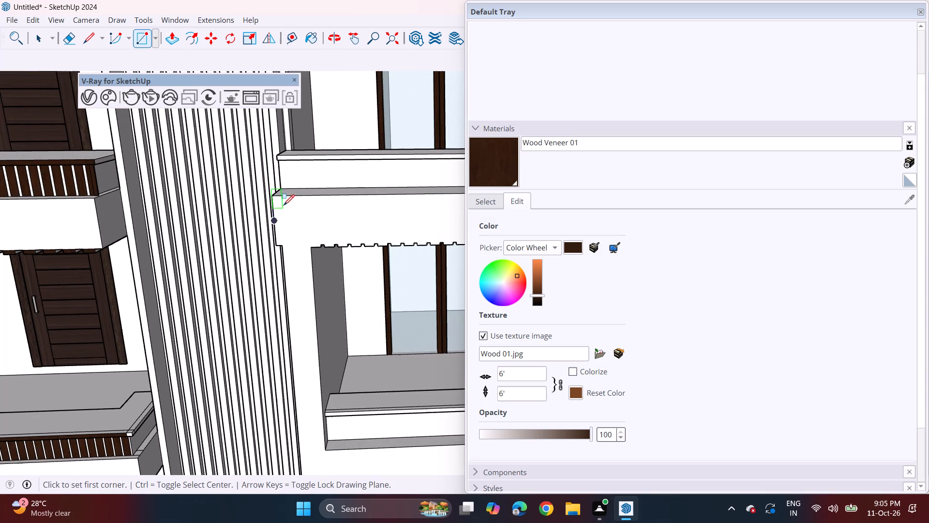
left_click(284, 189)
middle_click_drag(282, 163, 295, 155)
scroll(295, 155, "up", 2)
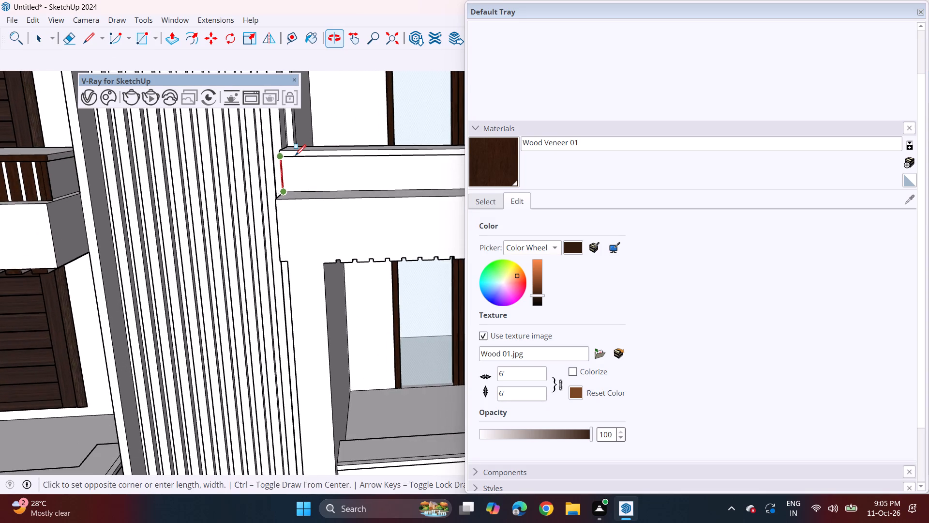
scroll(295, 155, "up", 4)
middle_click_drag(291, 158, 315, 141)
middle_click_drag(313, 145, 302, 165)
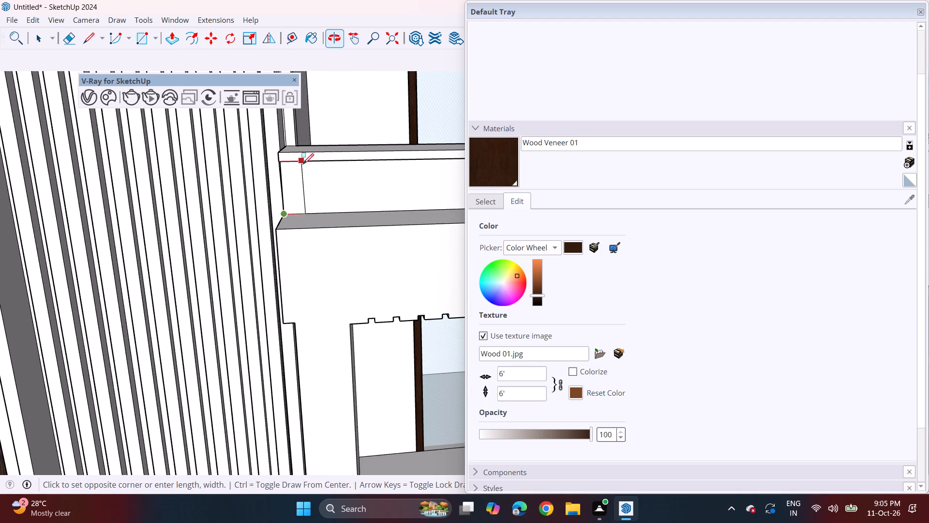
middle_click_drag(276, 168, 145, 161)
scroll(225, 154, "up", 8)
middle_click_drag(224, 147, 223, 123)
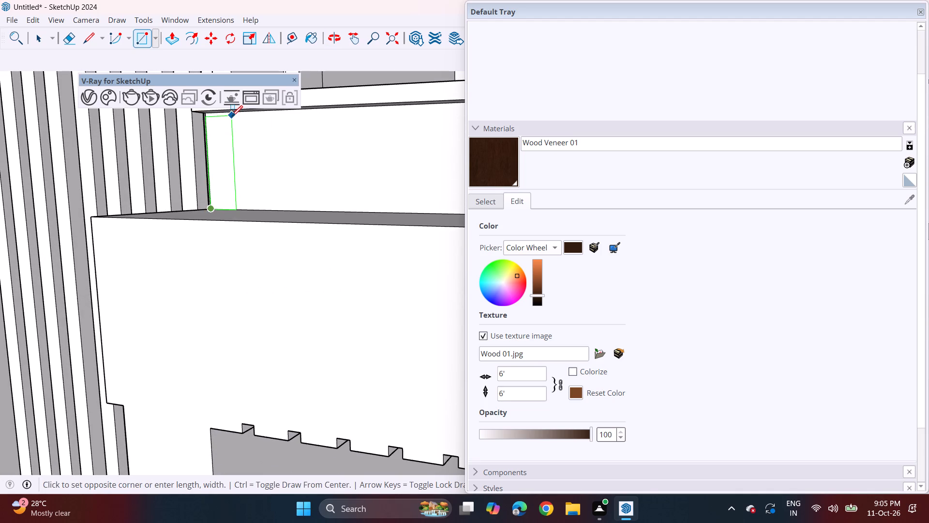
left_click(234, 115)
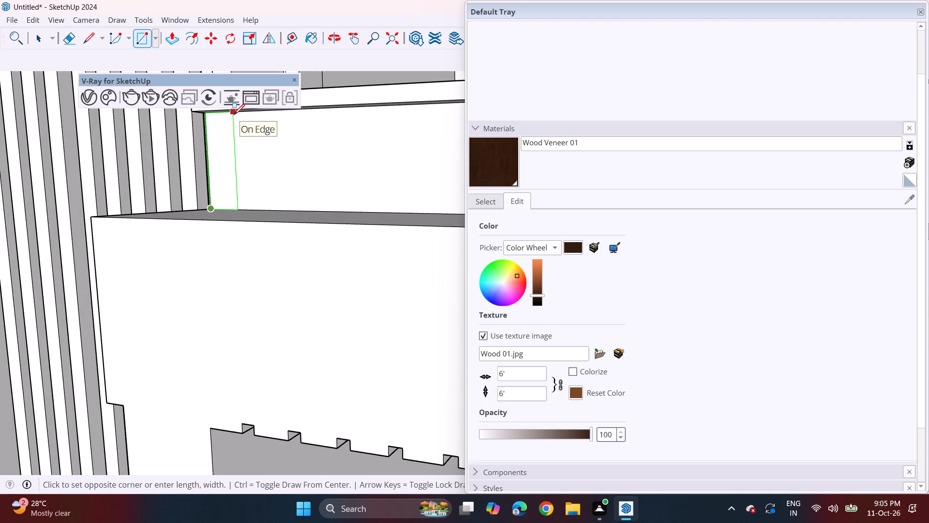
Push/Pull the narrow rectangle slightly outward from the parapet to form a raised slat.
middle_click_drag(208, 160, 307, 189)
scroll(307, 189, "down", 4)
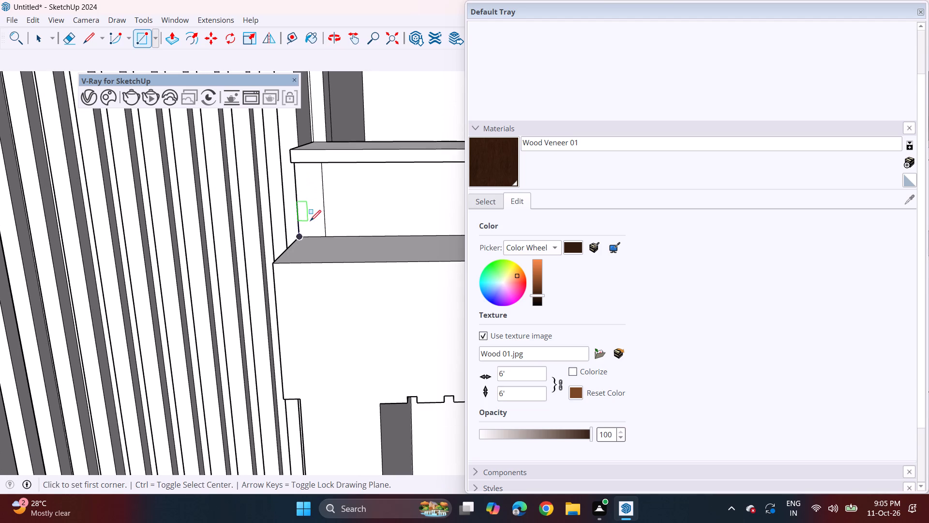
key("space")
left_click(310, 221)
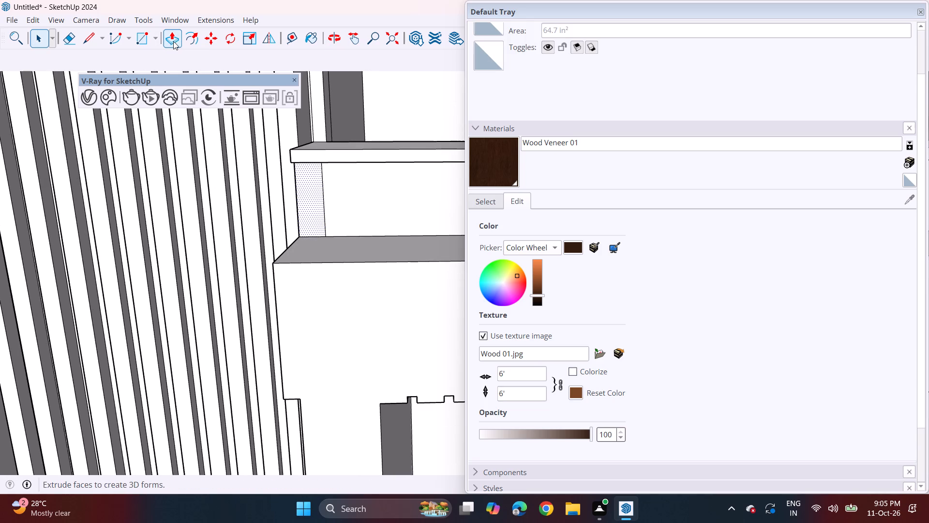
left_click(174, 41)
key("Escape")
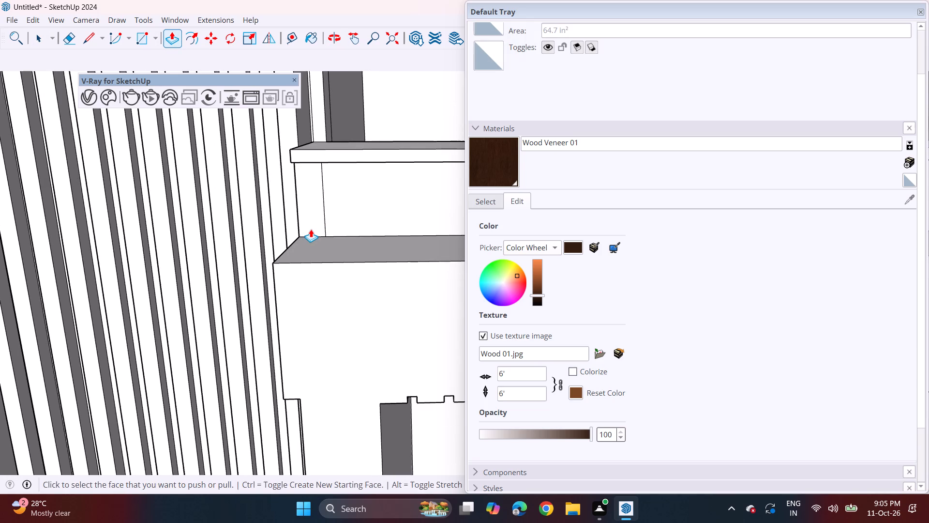
left_click(312, 223)
left_click(311, 227)
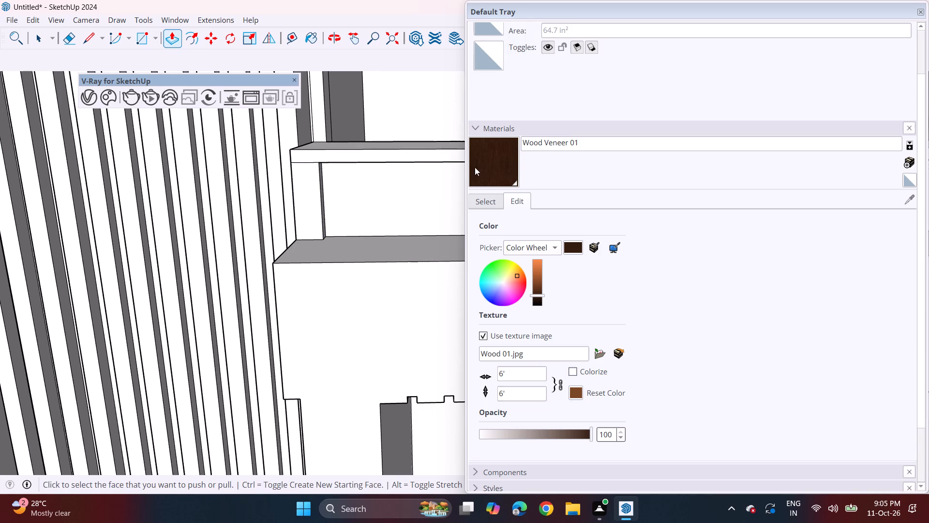
Paint the slat's front face and the front edge of the parapet cap with Wood Veneer 01.
left_click(483, 165)
left_click(297, 226)
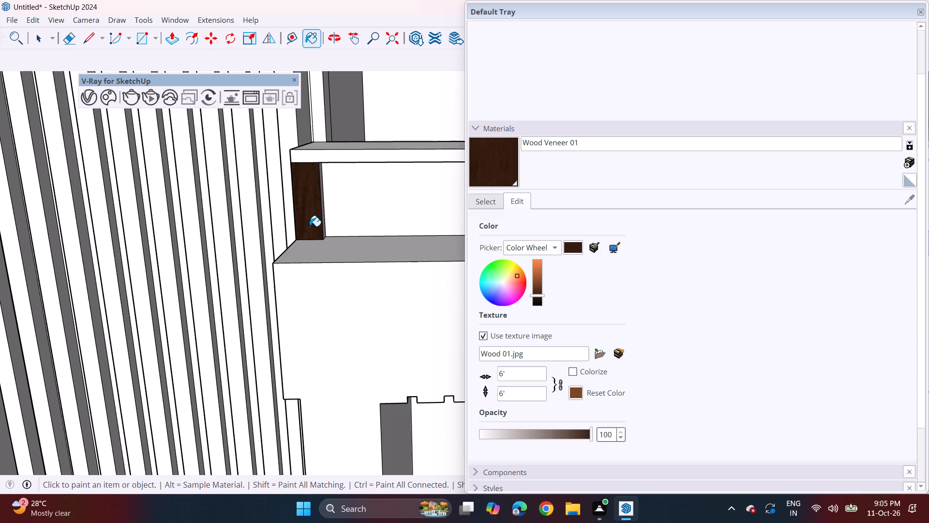
left_click(336, 156)
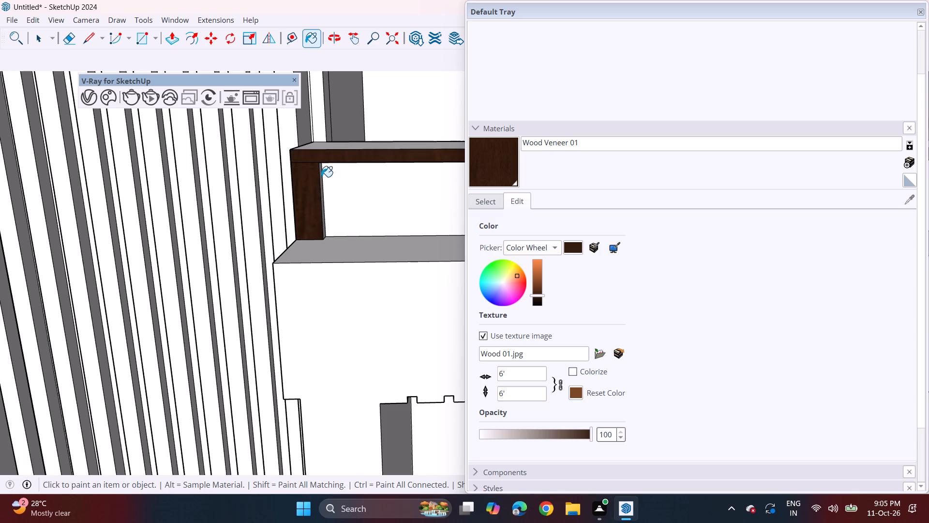
Select the slat's front face and its inner side face together with their edges.
key("space")
double_click(309, 187)
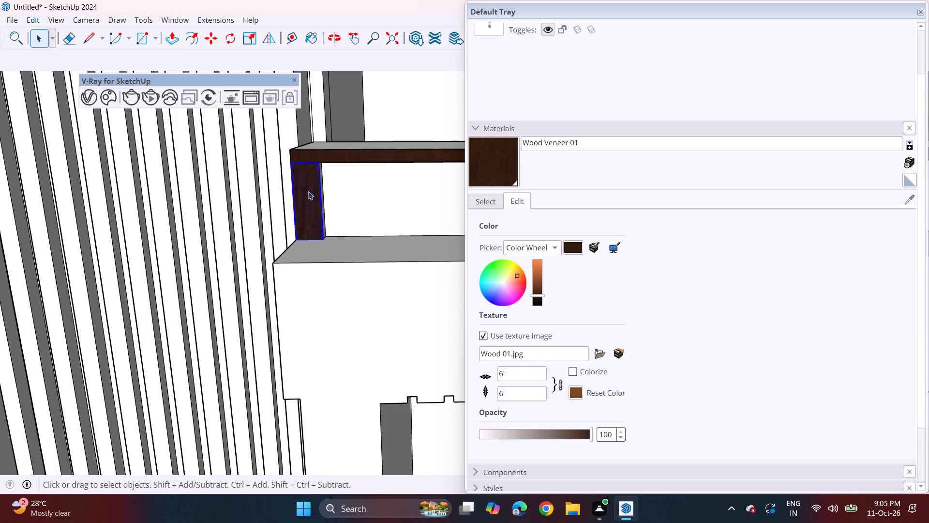
key("m")
middle_click_drag(325, 233, 281, 285)
scroll(281, 274, "up", 5)
key("space")
left_click(285, 263)
left_click(285, 263)
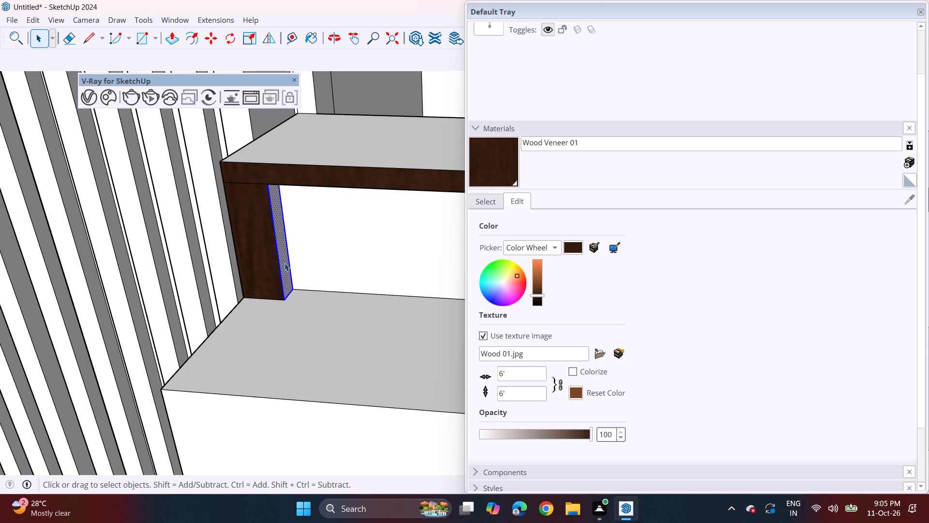
double_click(265, 271, "ctrl")
Draw lines outlining the slat's outer side on the flush parapet end, from the bottom corner up to the cap.
middle_click_drag(253, 273, 436, 230, "ctrl")
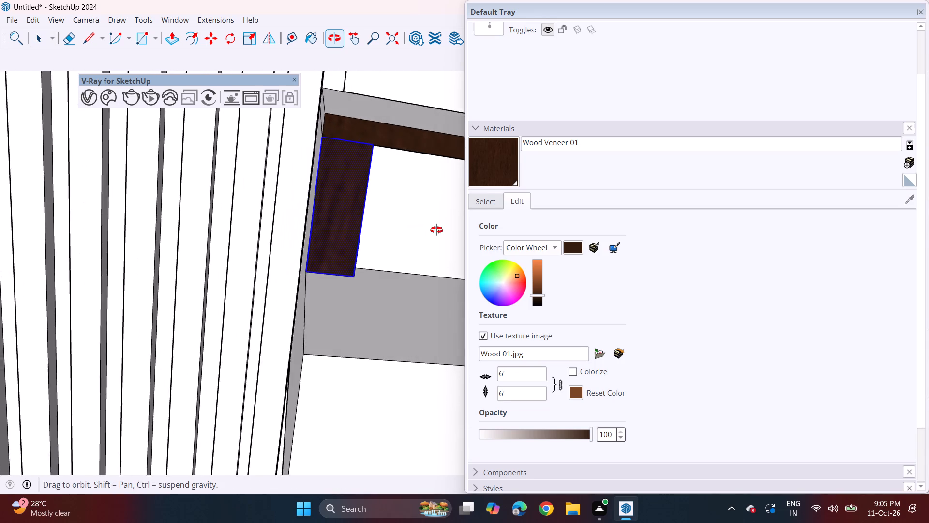
middle_click_drag(436, 230, 458, 236, "ctrl")
middle_click_drag(350, 219, 435, 213, "ctrl")
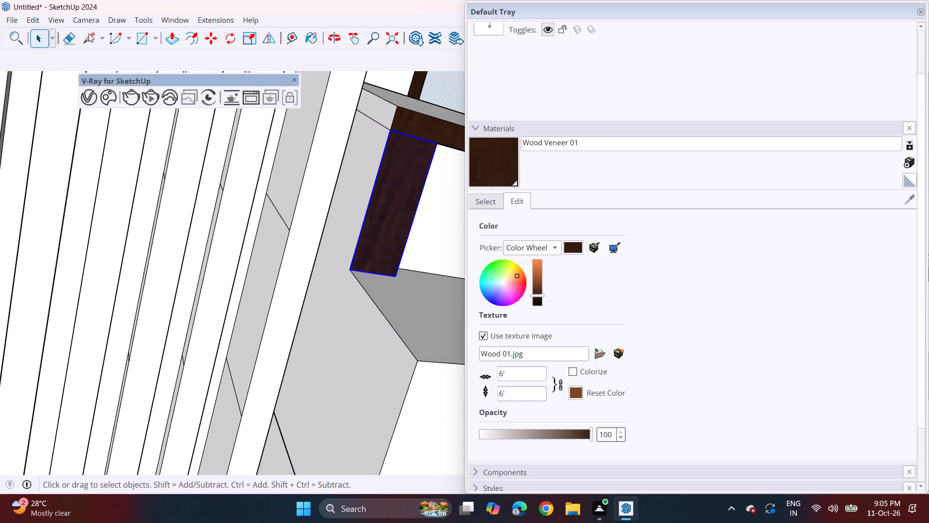
left_click(89, 33)
left_click(349, 267)
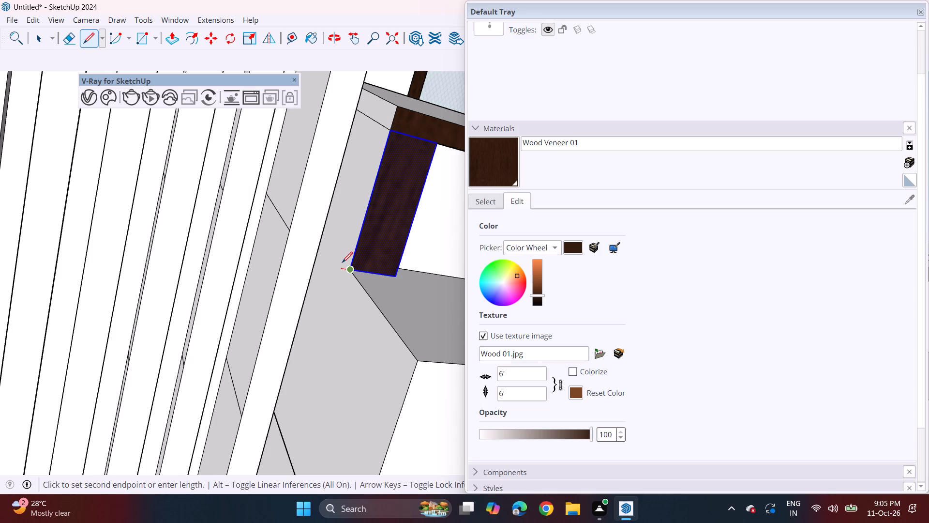
left_click(341, 261)
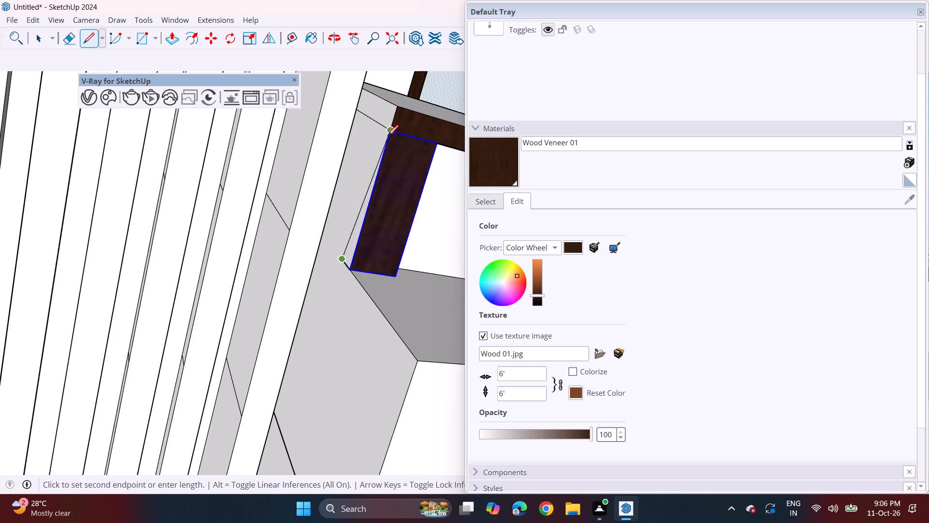
left_click(383, 128)
Paint the outlined outer side of the slat with Wood Veneer 01.
middle_click_drag(378, 165, 291, 164)
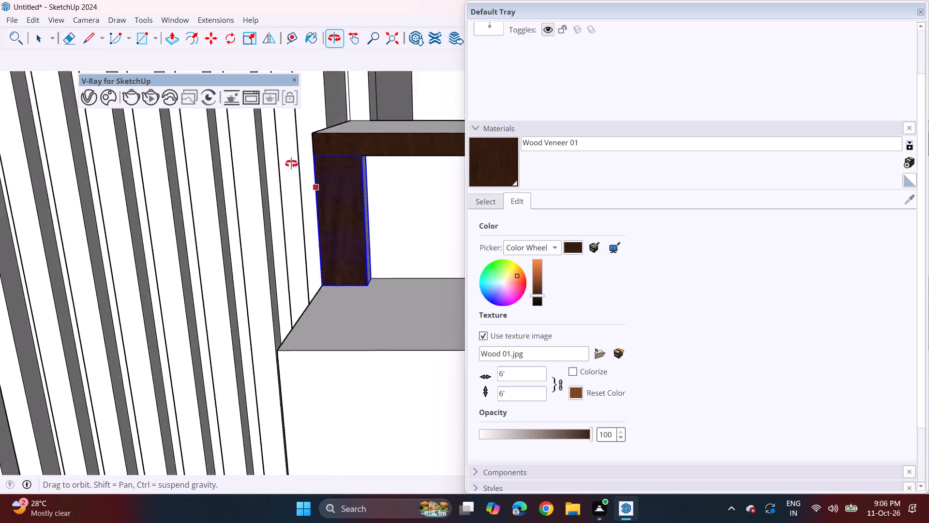
middle_click_drag(291, 164, 458, 154)
left_click(502, 163)
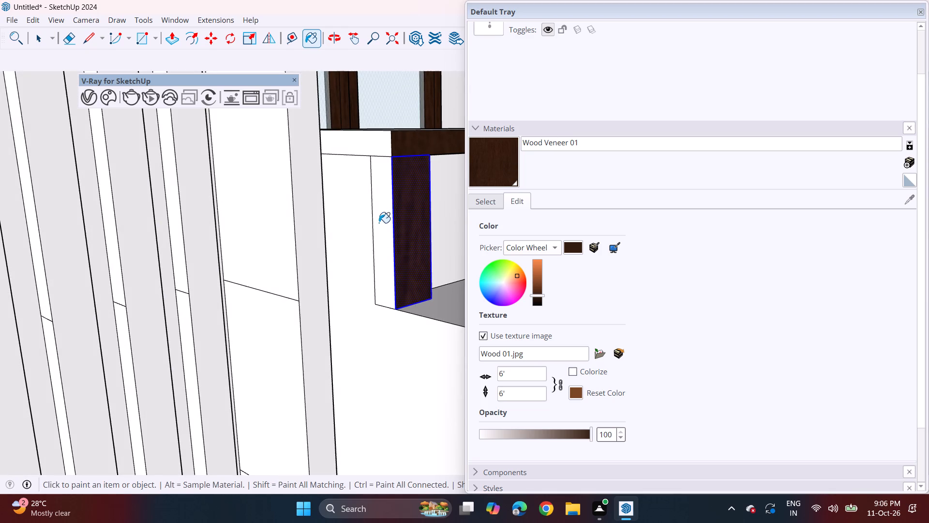
left_click(379, 223)
Copy the selected slat along the parapet with a small gap and array it 35 times at that spacing.
middle_click_drag(397, 221, 171, 230)
scroll(291, 240, "up", 1)
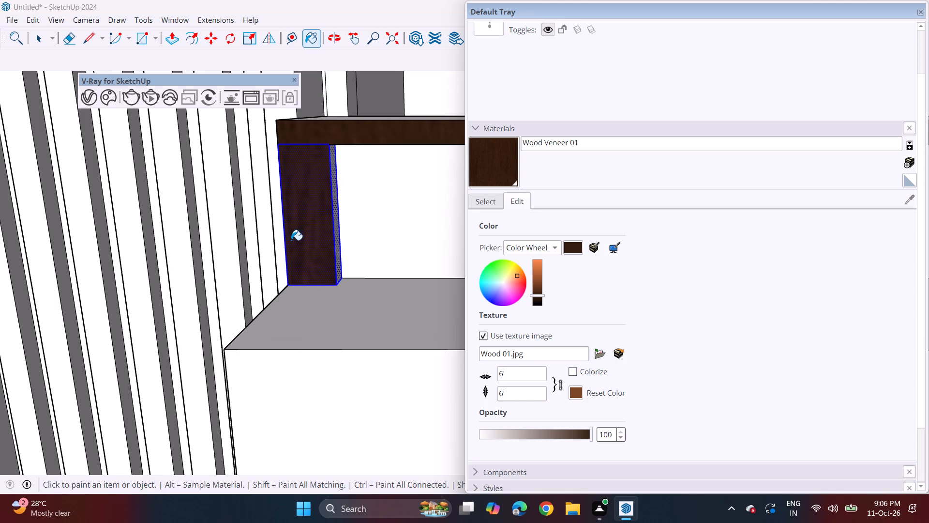
key("m")
left_click(285, 285)
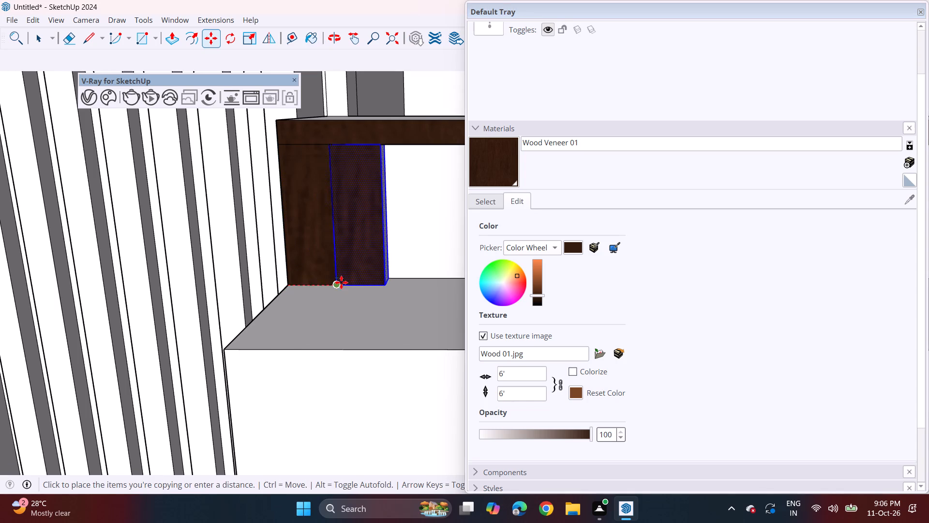
left_click(350, 283)
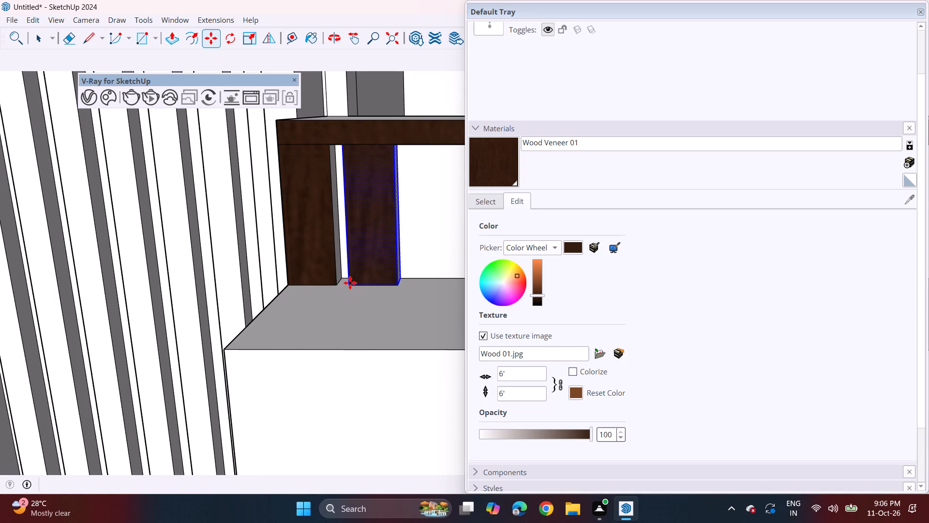
key("shift+asterisk")
type("35")
key("Return")
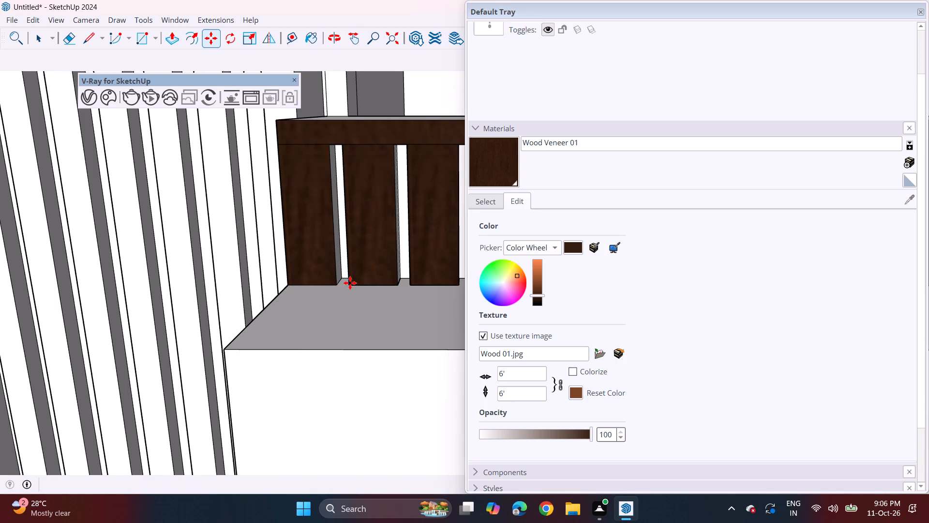
Copy the last slat's front and side faces one slat spacing further toward the far end of the parapet.
scroll(339, 280, "down", 17)
middle_click_drag(315, 262, 11, 203)
middle_click_drag(319, 152, 133, 216, "shift")
scroll(170, 306, "up", 3)
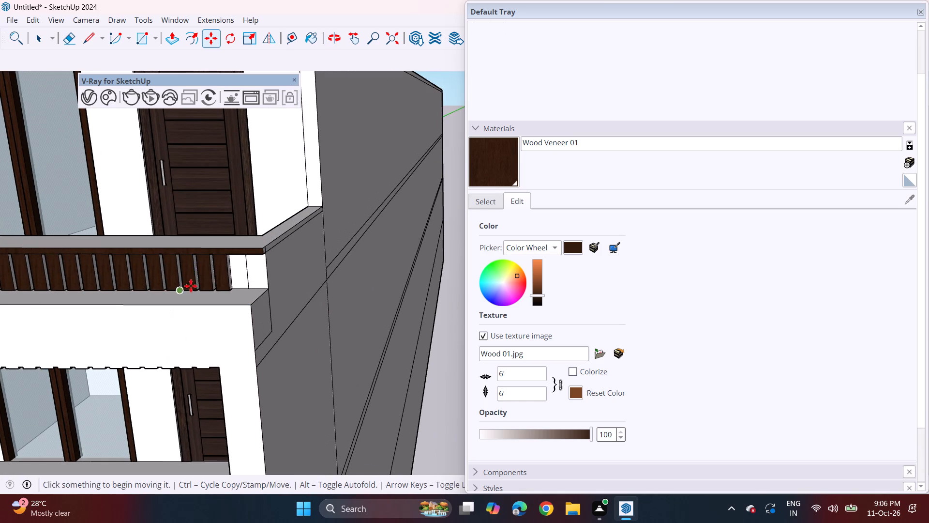
scroll(191, 286, "up", 8)
key("space")
scroll(243, 278, "up", 4)
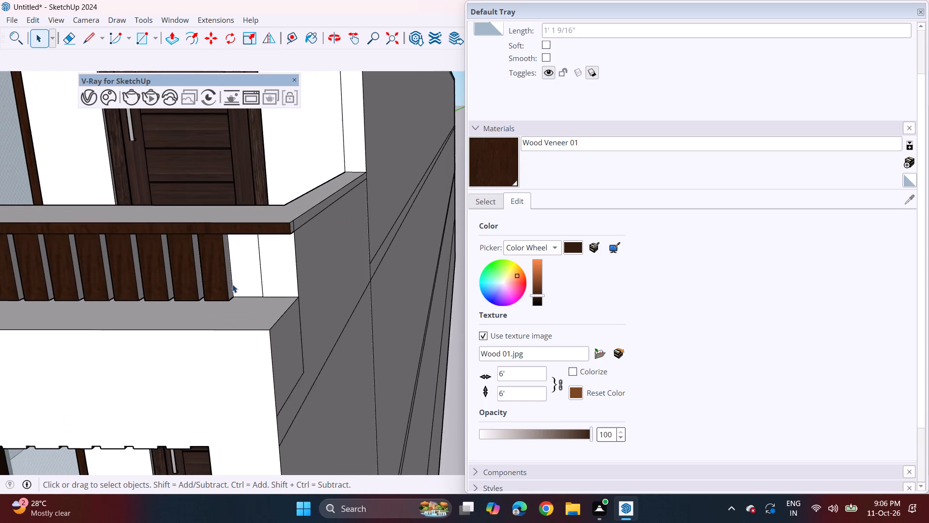
scroll(228, 286, "up", 3)
double_click(215, 286)
scroll(215, 286, "up", 6)
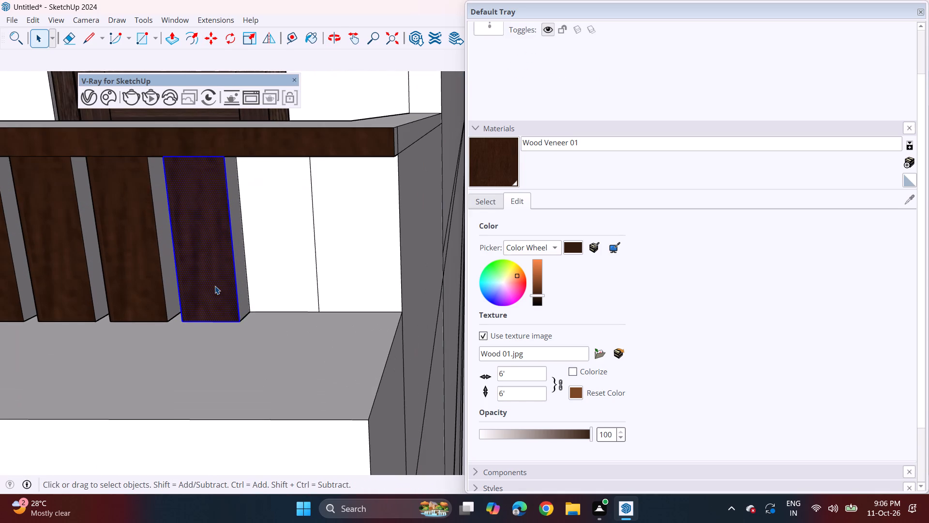
left_click(246, 283, "ctrl")
middle_click_drag(167, 288, 262, 299, "ctrl")
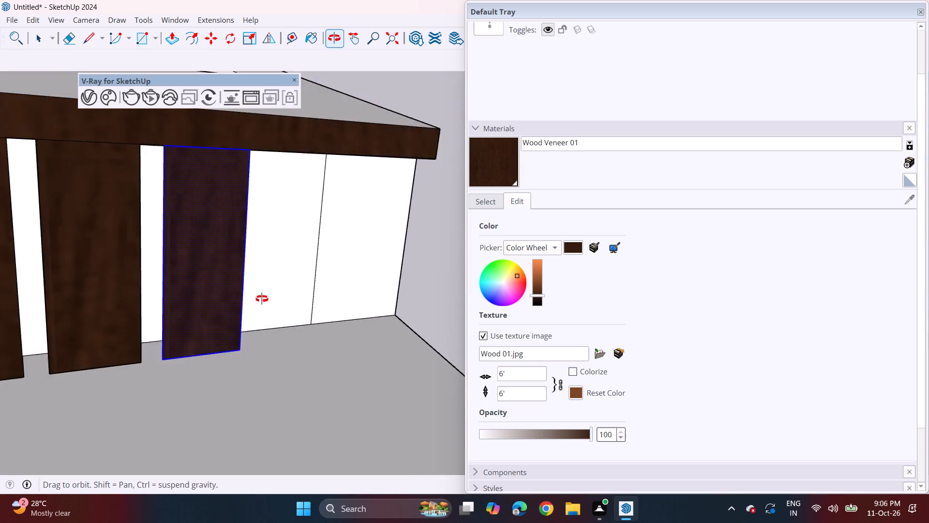
middle_click_drag(262, 299, 234, 275, "ctrl")
key("m")
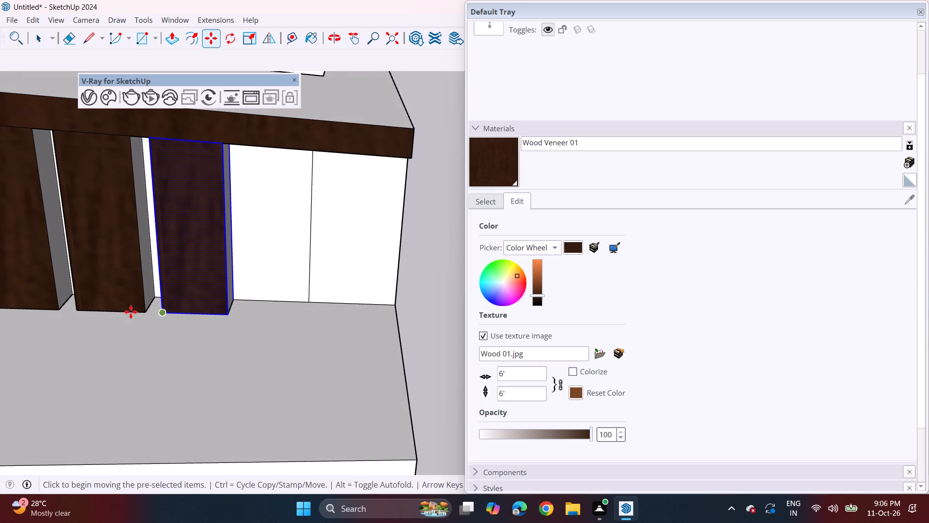
left_click(144, 308)
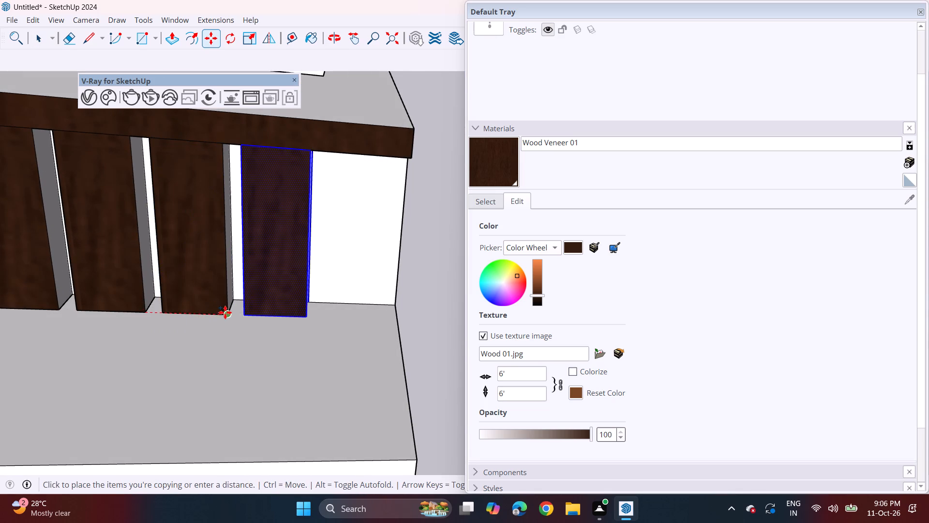
left_click(226, 313)
Copy the selected slat one more spacing onward to fill the remaining gap at the far end of the upper parapet.
left_click(228, 313)
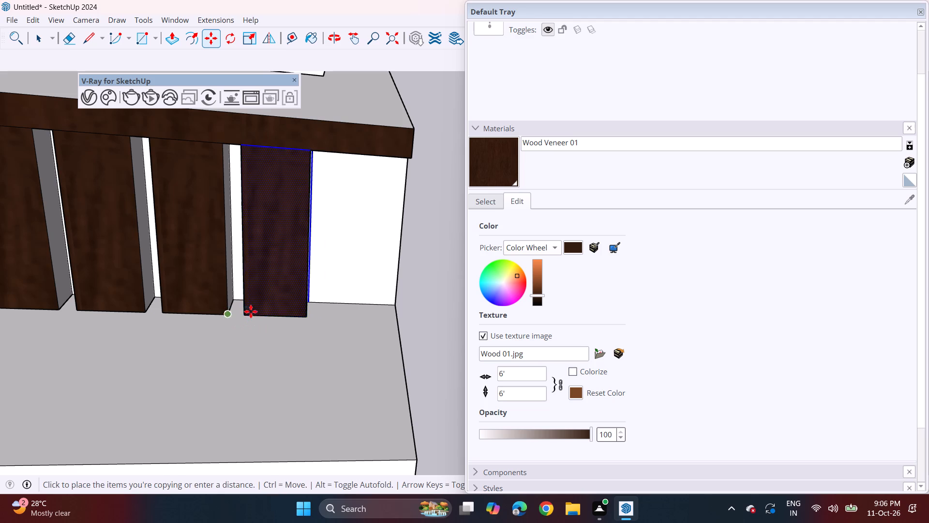
left_click(308, 313)
Paint the front edge of the parapet cap on the framed balcony one floor below with Wood Veneer 01.
scroll(345, 314, "down", 2)
middle_click_drag(332, 310, 327, 293)
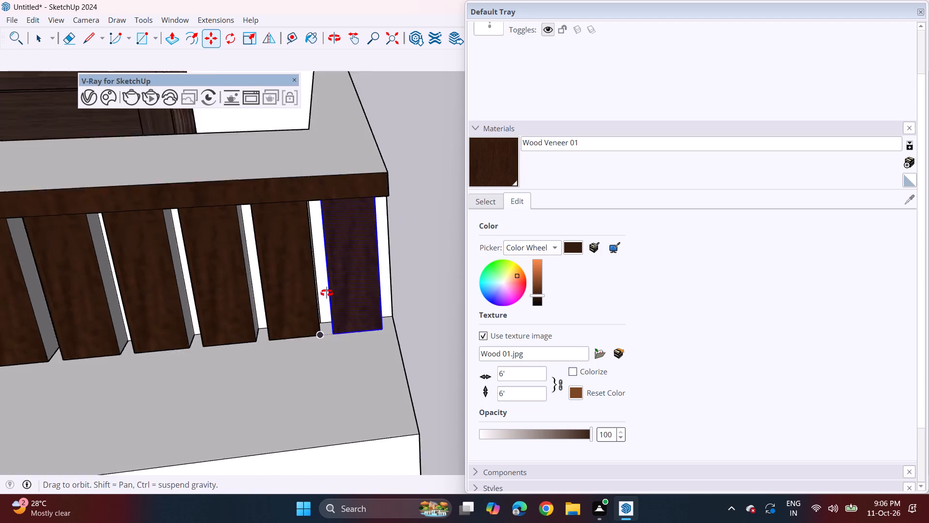
middle_click_drag(327, 293, 316, 224)
scroll(306, 221, "down", 20)
scroll(306, 221, "down", 3)
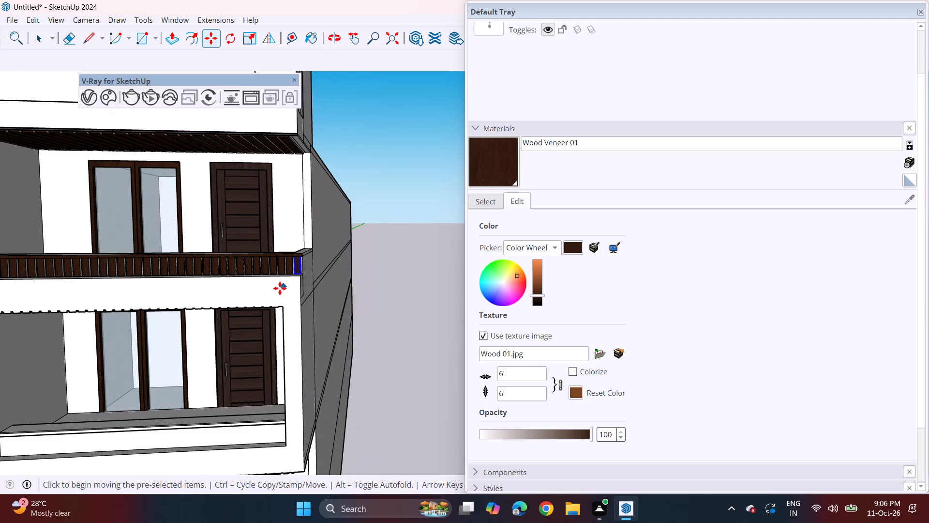
middle_click_drag(250, 304, 372, 204, "shift")
scroll(363, 212, "down", 2)
middle_click_drag(291, 276, 301, 338, "shift")
middle_click_drag(271, 338, 279, 304)
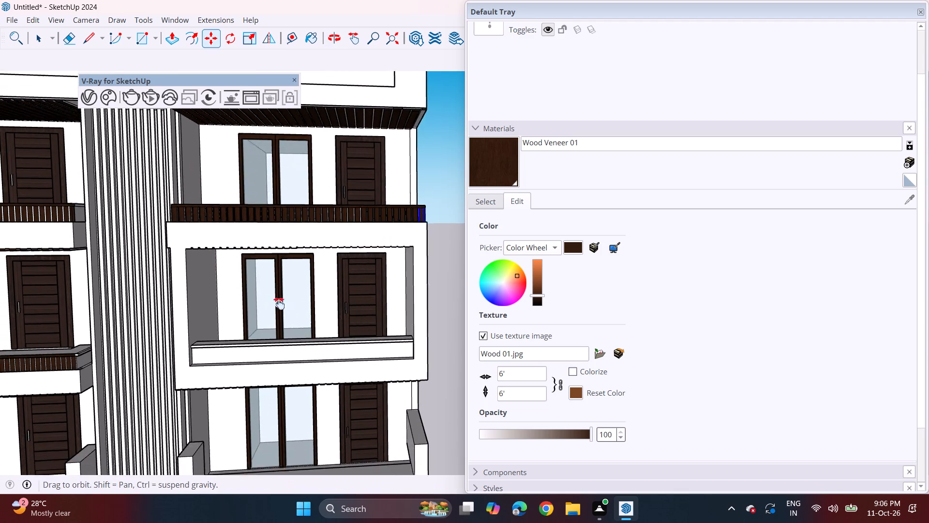
middle_click_drag(279, 304, 283, 298)
scroll(218, 348, "up", 12)
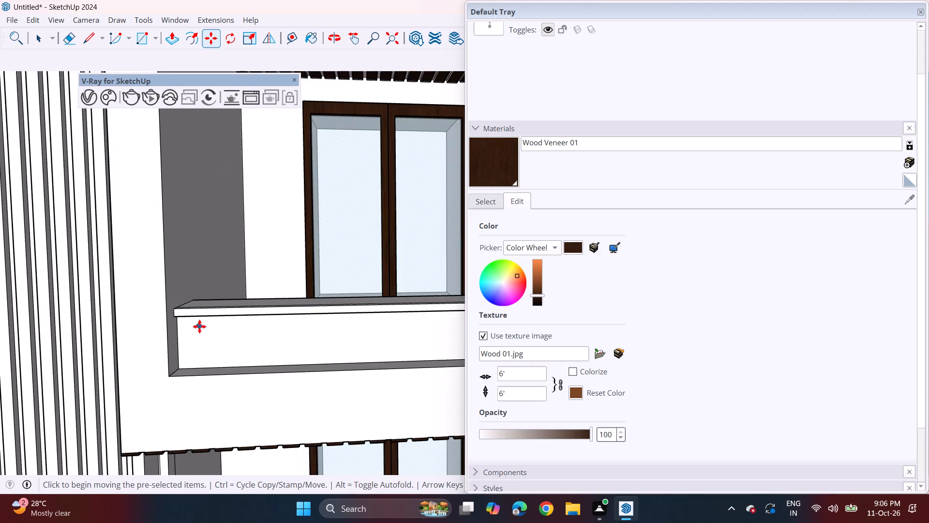
scroll(199, 326, "up", 2)
left_click(484, 170)
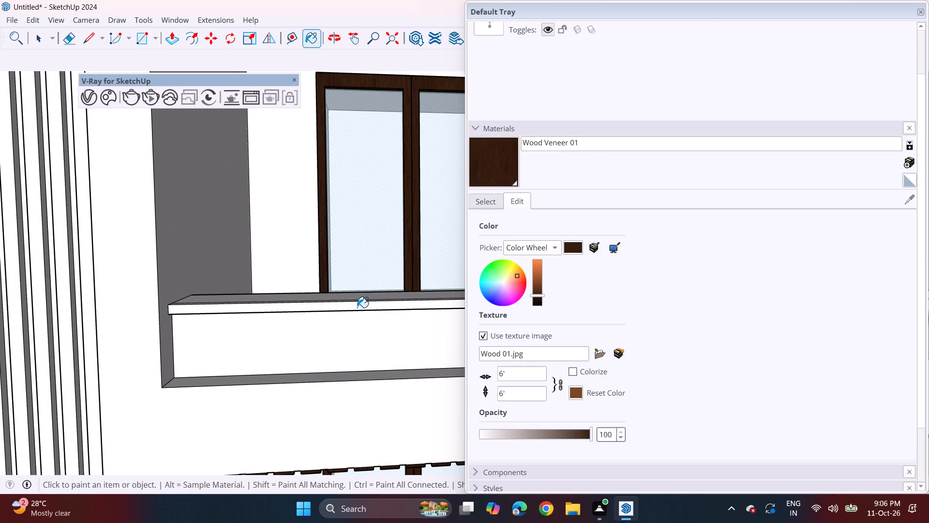
left_click(357, 304)
Draw a narrow slat rectangle on this parapet's front face, from its lower corner beside the side wall up to the cap.
left_click(144, 35)
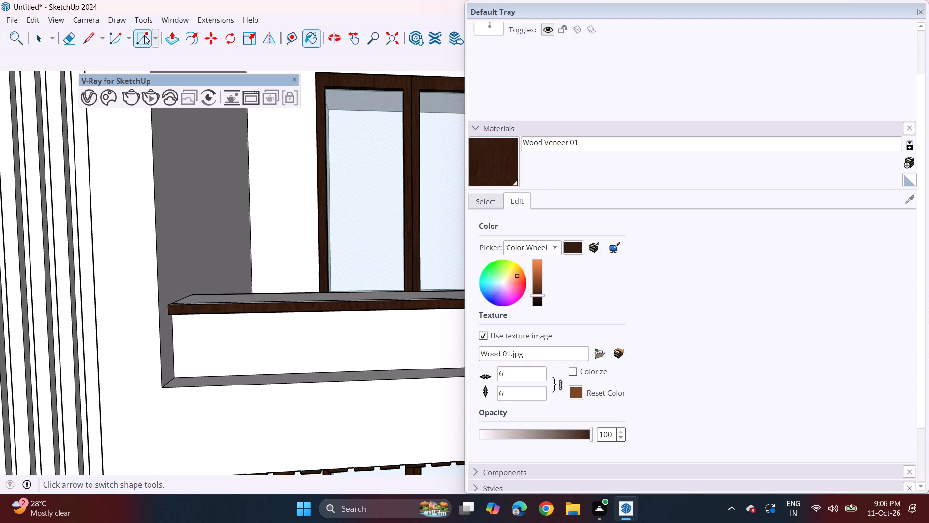
left_click(178, 376)
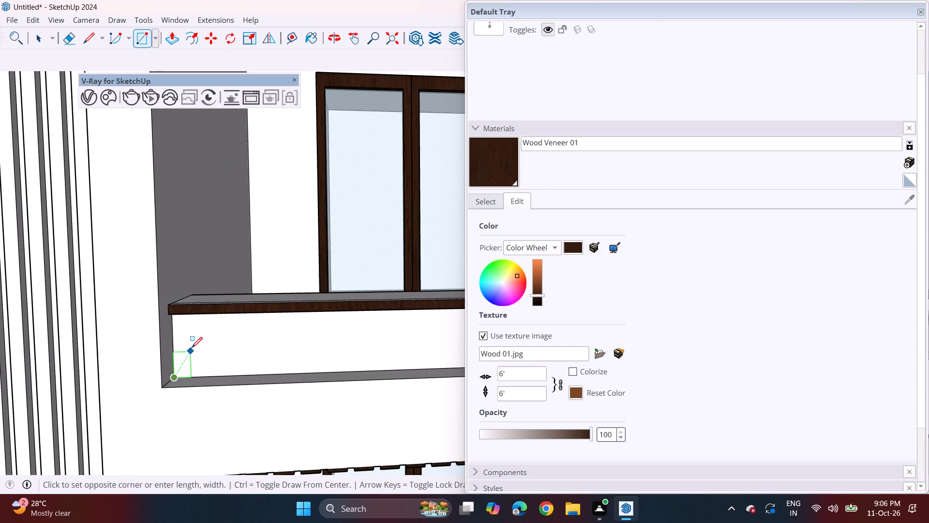
middle_click_drag(188, 335, 196, 283)
scroll(195, 275, "up", 7)
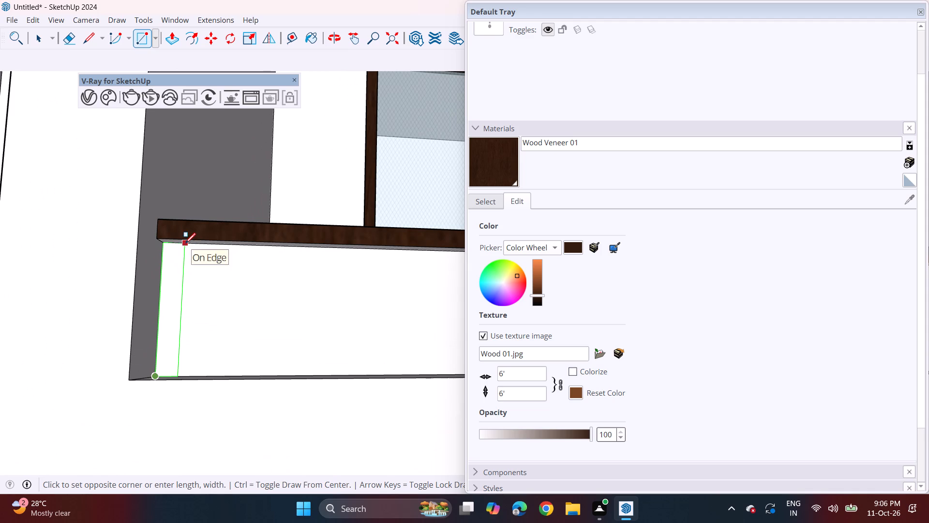
left_click(197, 246)
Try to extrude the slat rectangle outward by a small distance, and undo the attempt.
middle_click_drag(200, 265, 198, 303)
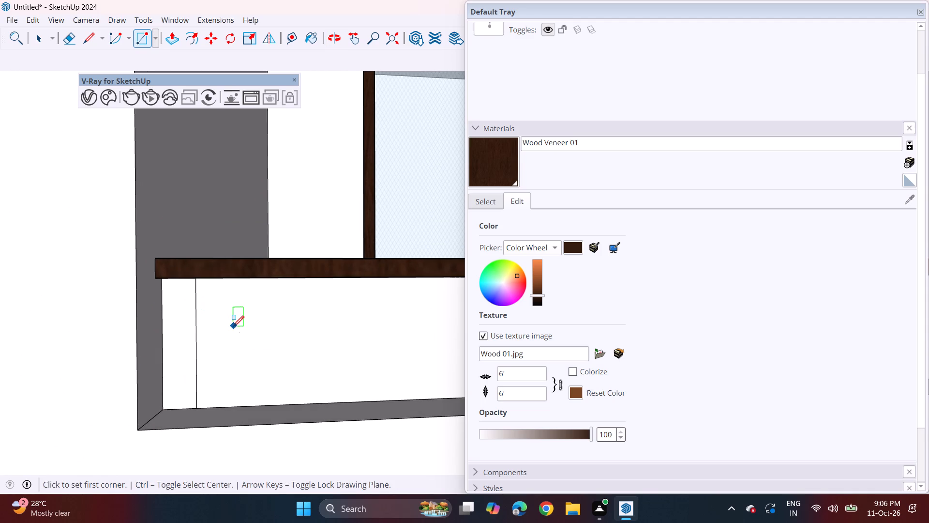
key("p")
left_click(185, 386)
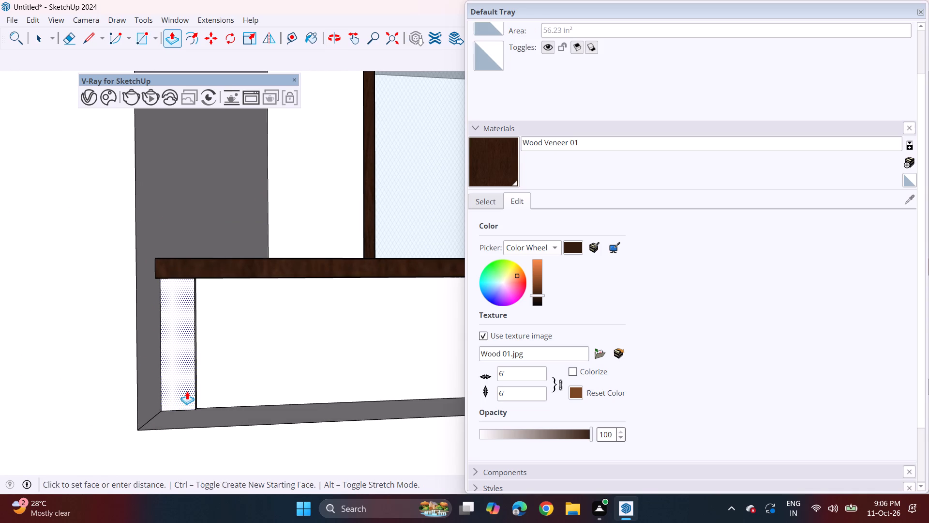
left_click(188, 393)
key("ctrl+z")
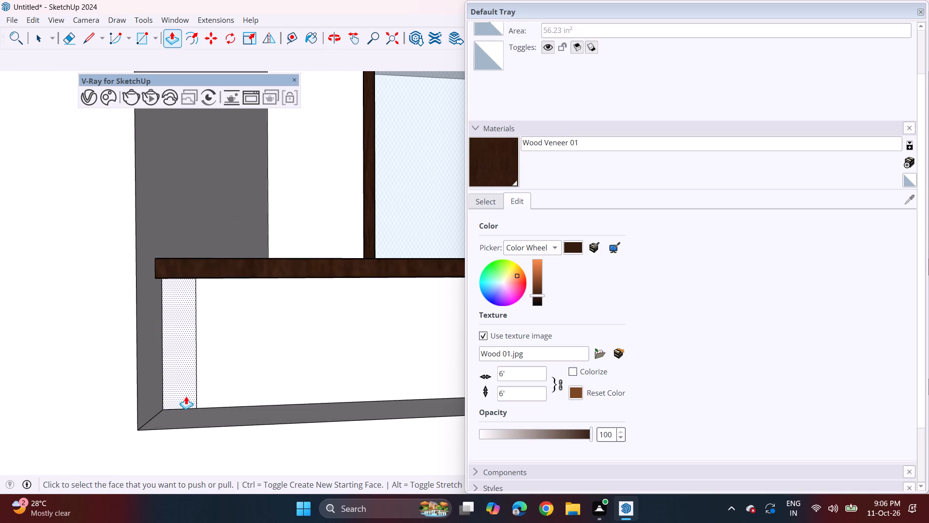
Extrude the slat rectangle slightly outward from the parapet face, nearly to the front of the cap.
left_click(187, 393)
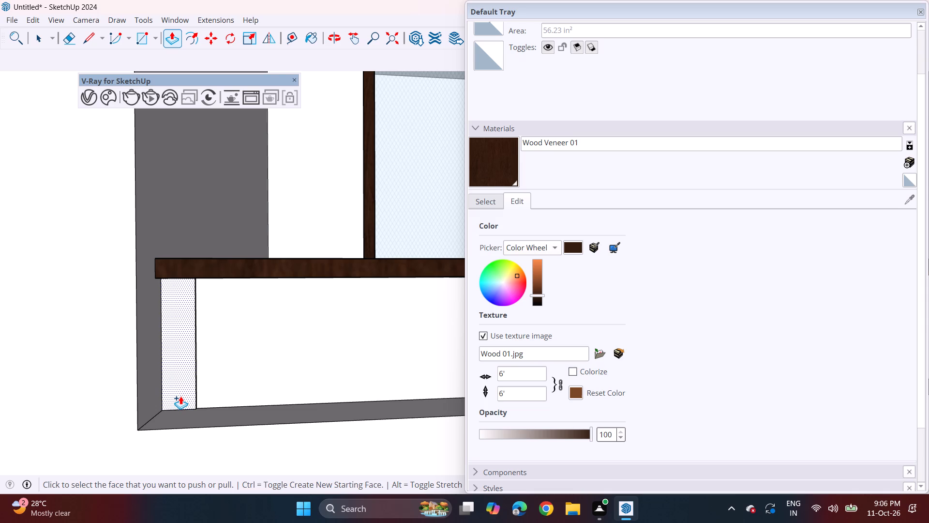
left_click(182, 386)
left_click(180, 389)
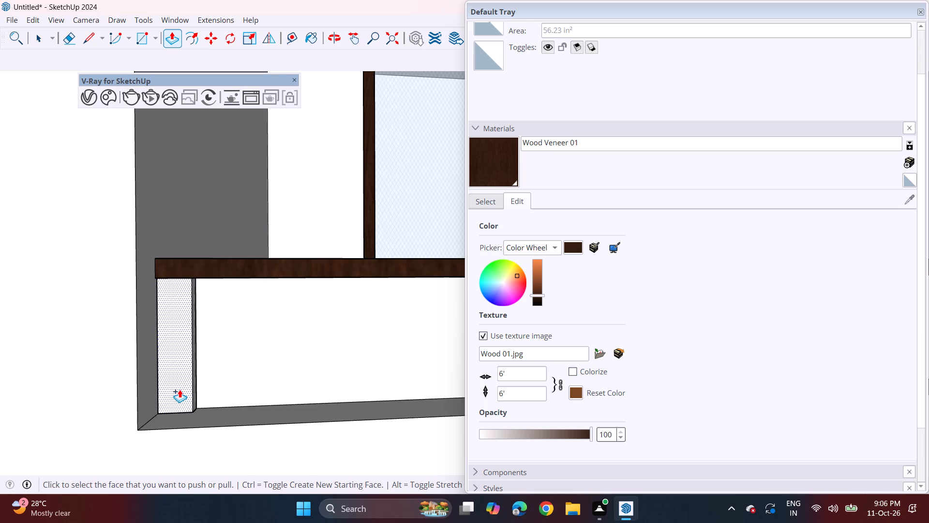
Paint the slat's front face with Wood Veneer 01 and try to paint its narrow side face too.
left_click(507, 177)
left_click(182, 365)
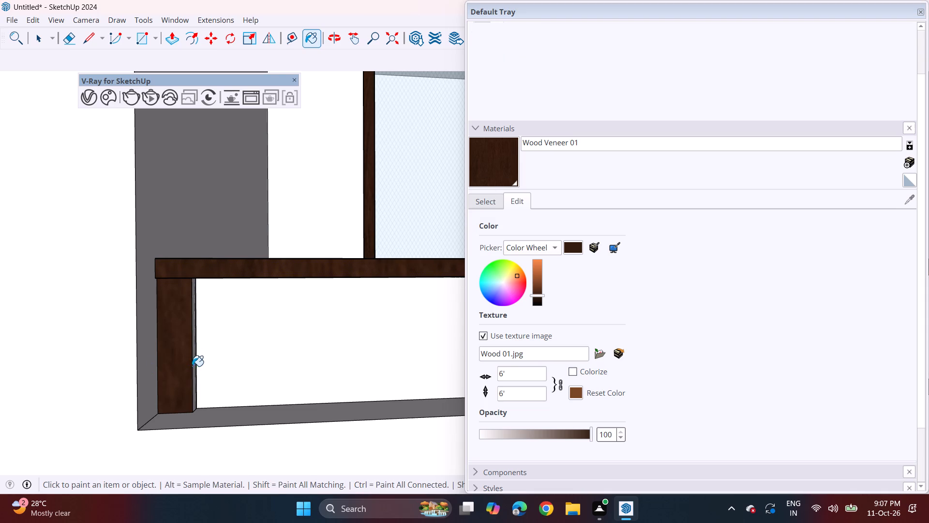
left_click(195, 369)
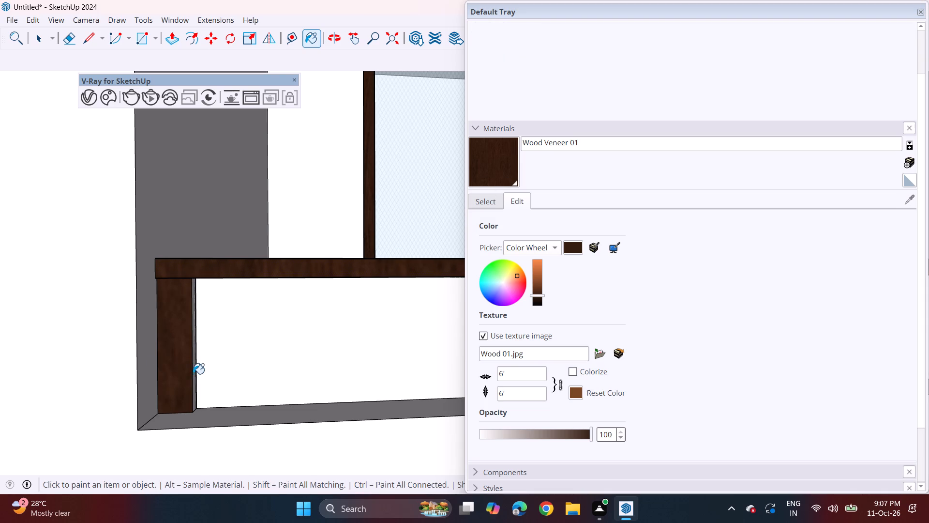
left_click(193, 374)
left_click(195, 369)
left_click(193, 371)
Copy the slat's front and side faces along the parapet with a small gap and array the copy 38 times.
key("m")
key("space")
double_click(180, 385)
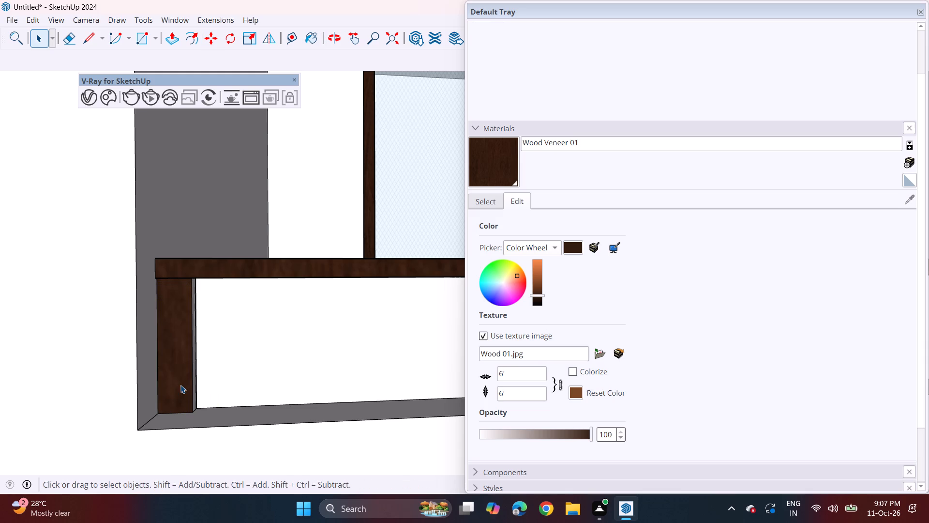
middle_click_drag(216, 384, 169, 410)
scroll(165, 402, "up", 5)
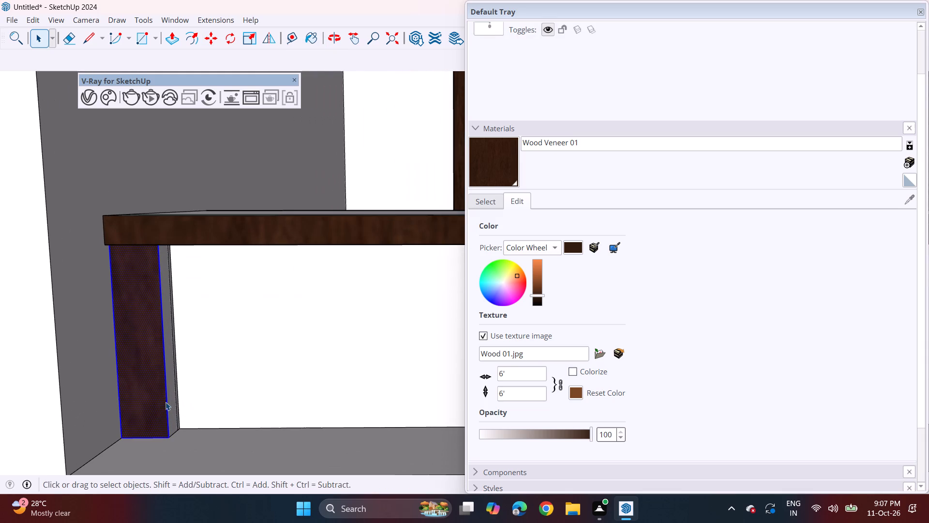
left_click(173, 398, "ctrl")
left_click(173, 399, "ctrl")
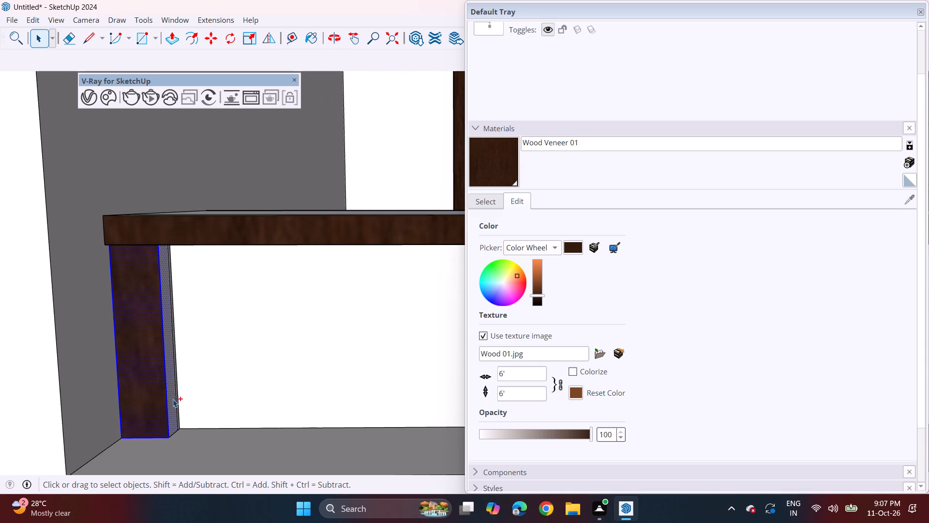
double_click(173, 399, "ctrl")
middle_click_drag(155, 443, 180, 439)
key("m")
left_click(147, 446)
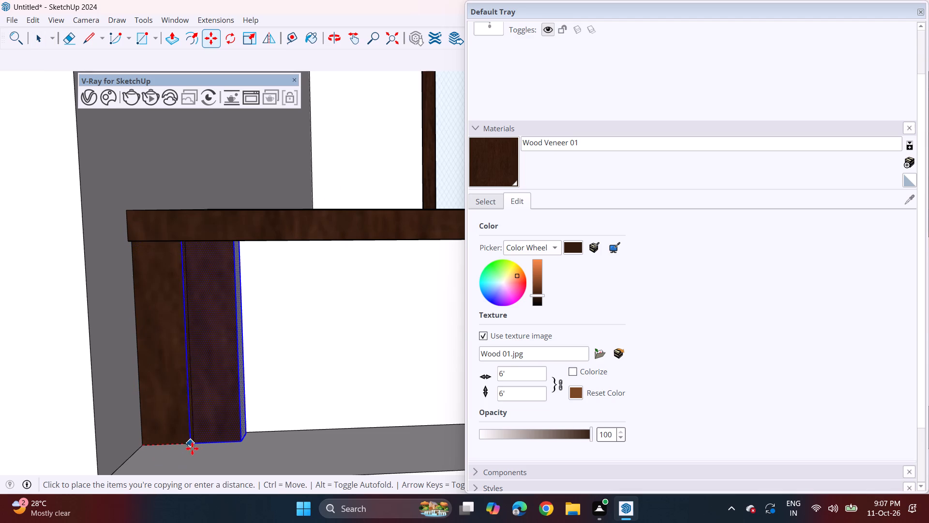
left_click(206, 447)
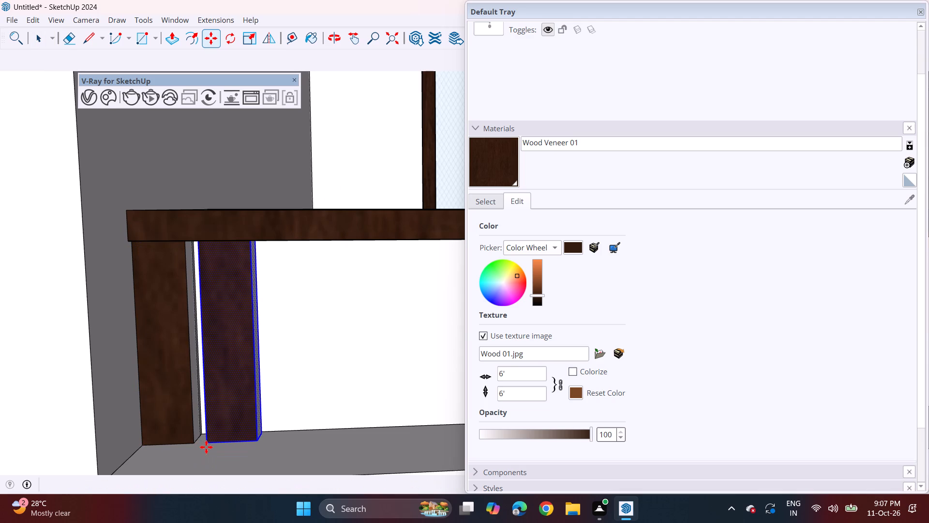
key("shift+asterisk")
type("38")
key("Return")
Copy the last slat's front and side faces one slat spacing further toward the bare end of this parapet.
scroll(207, 441, "down", 19)
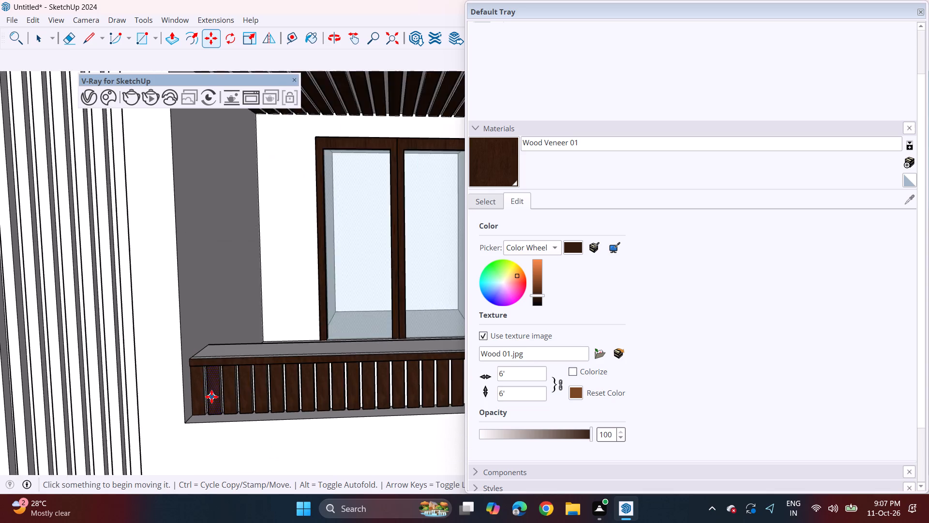
scroll(211, 397, "down", 8)
middle_click_drag(314, 412, 120, 403, "shift")
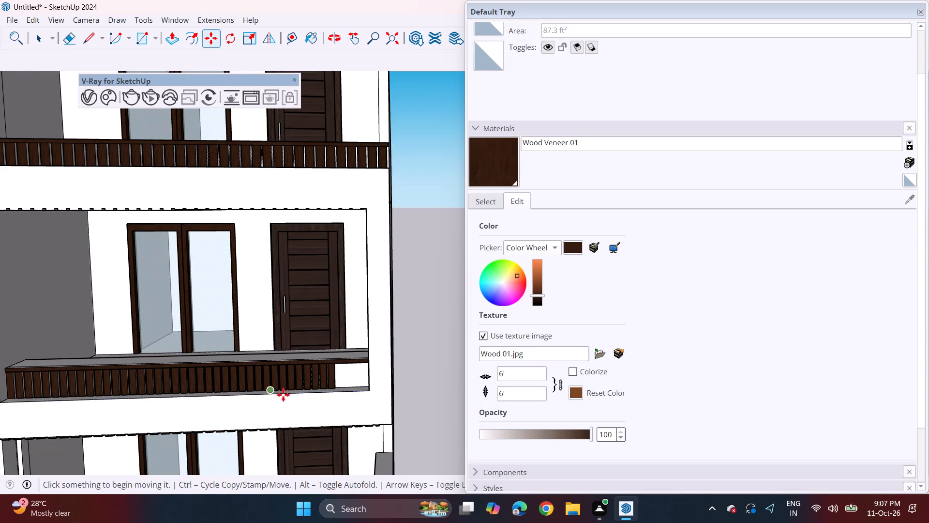
scroll(318, 386, "up", 18)
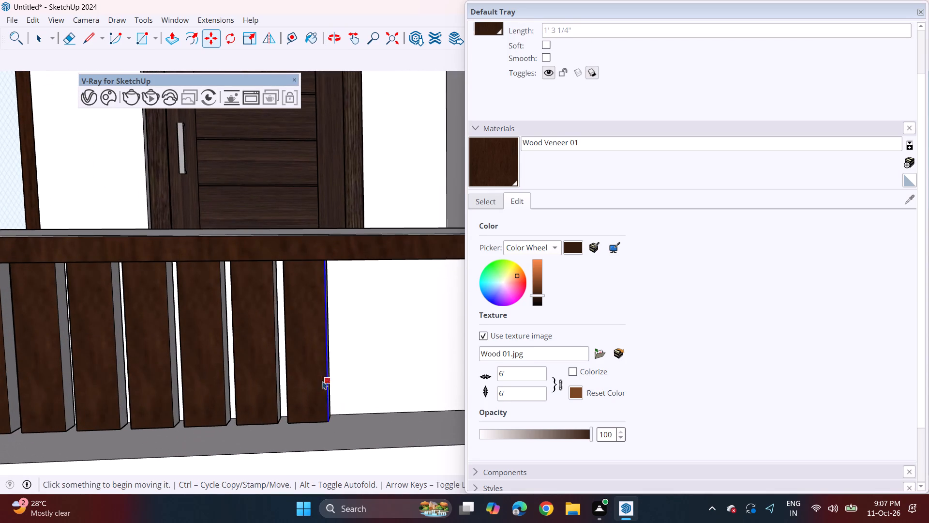
key("space")
double_click(310, 385)
scroll(303, 392, "up", 2)
double_click(310, 388)
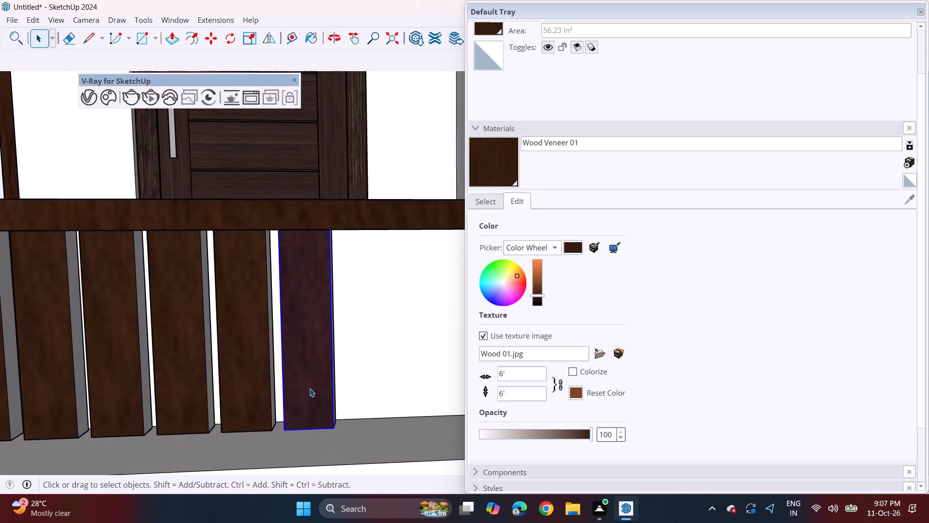
middle_click_drag(315, 389, 239, 406)
scroll(310, 383, "up", 4, "ctrl")
double_click(323, 375, "ctrl")
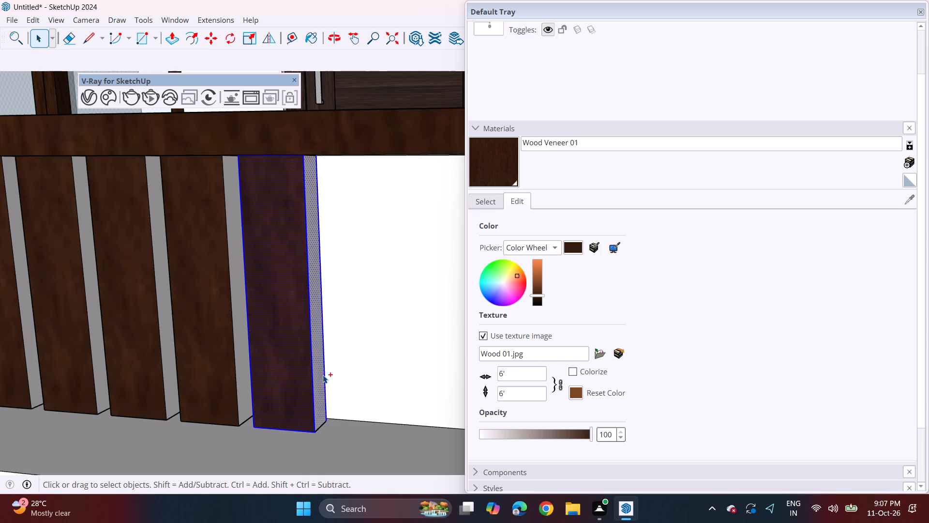
middle_click_drag(270, 422, 307, 415, "ctrl")
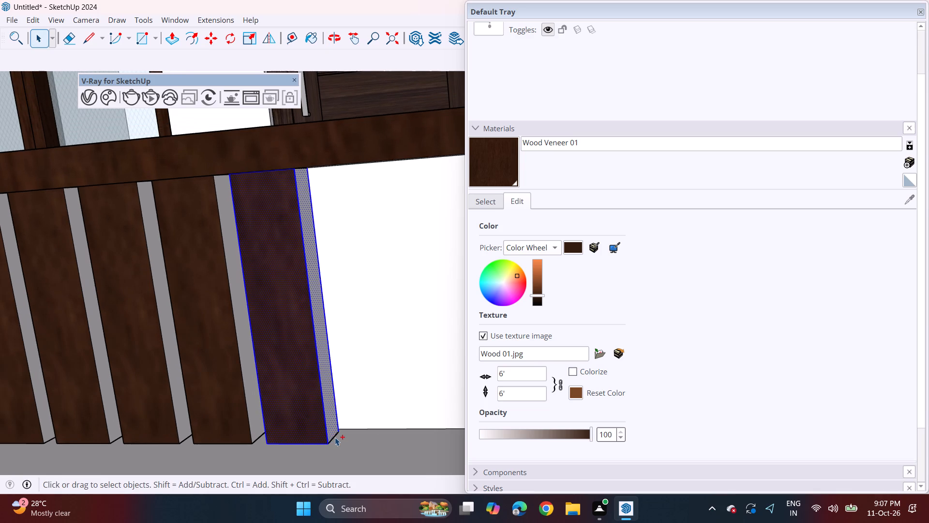
left_click(335, 437, "ctrl")
scroll(324, 443, "down", 7, "ctrl")
middle_click_drag(320, 437, 264, 358, "ctrl+shift")
middle_click_drag(219, 353, 272, 361, "ctrl")
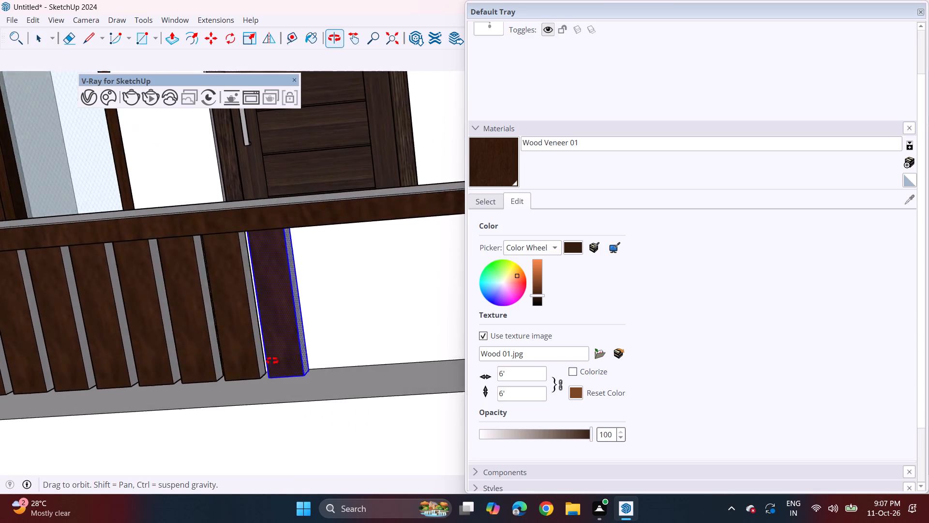
middle_click_drag(272, 361, 320, 345, "ctrl")
key("m")
left_click(295, 371)
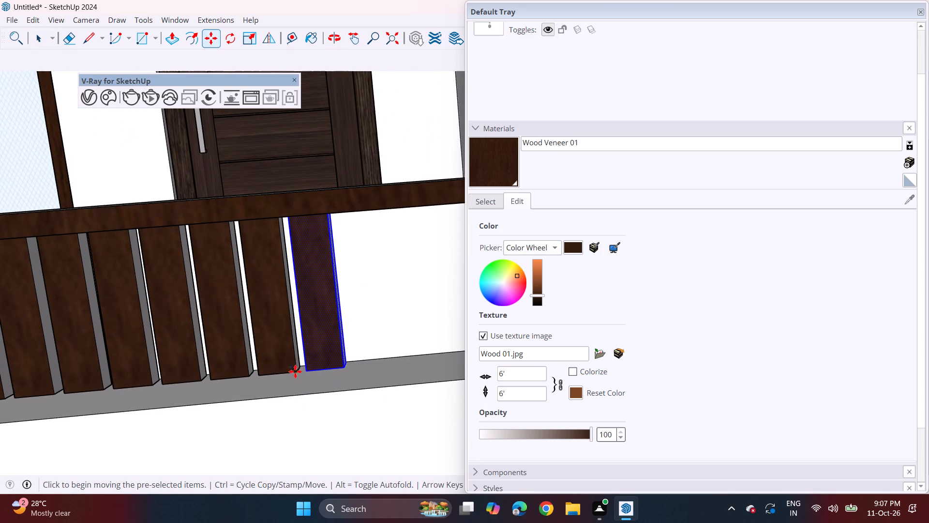
left_click(340, 366)
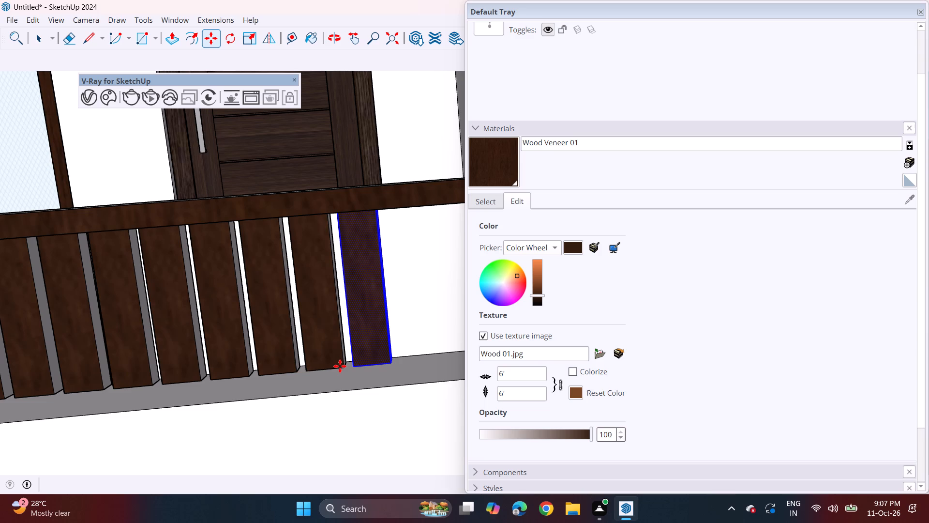
Array the new slat copy 5 times at the same spacing to fill the rest of the parapet.
key("shift+asterisk")
key("5")
key("Return")
scroll(296, 322, "down", 12)
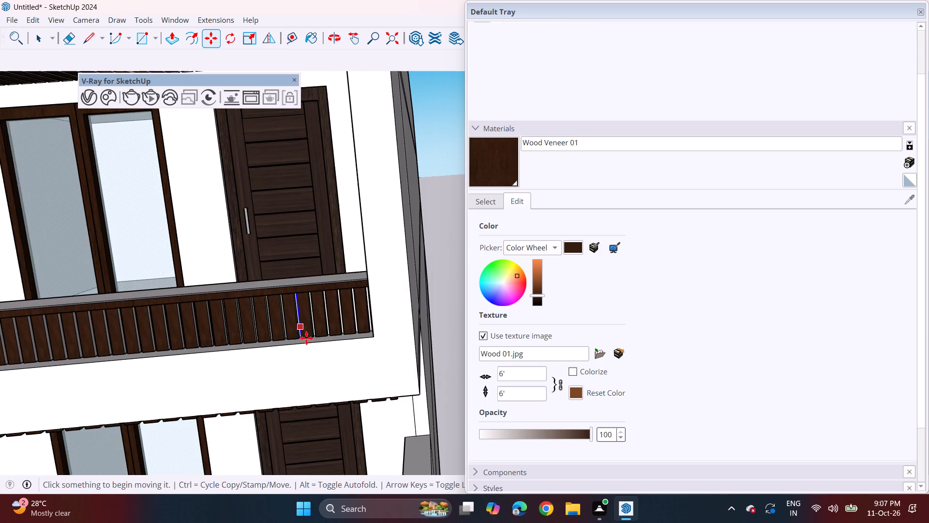
Draw a narrow full-height slat rectangle at the inner end of the lowest right-hand balcony's recessed parapet, beside the ribbed central column.
scroll(306, 338, "down", 5)
middle_click_drag(289, 359, 331, 310)
scroll(327, 320, "down", 12)
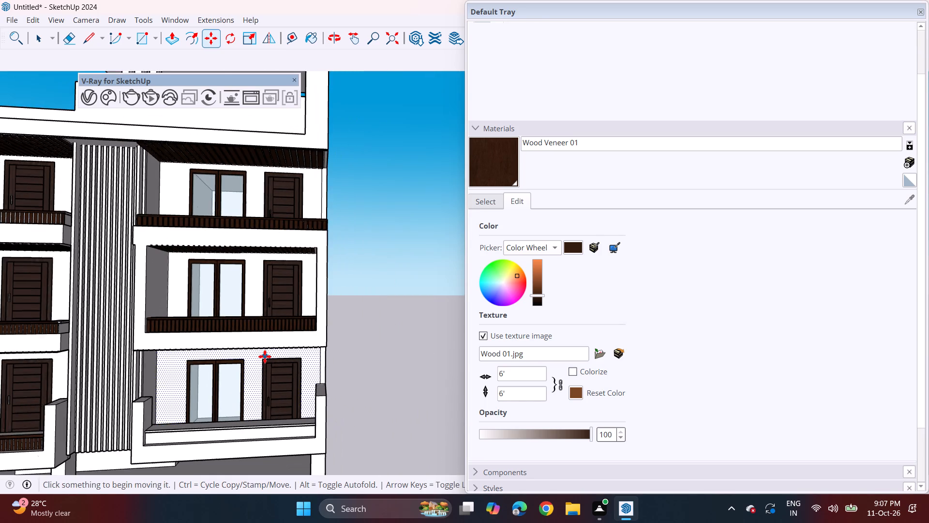
scroll(265, 356, "down", 3)
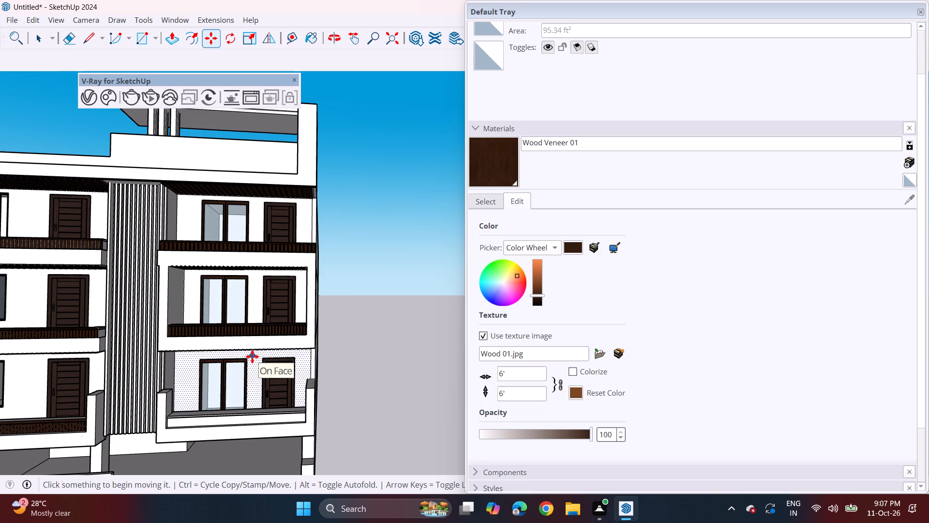
scroll(228, 354, "up", 5)
middle_click_drag(202, 433, 231, 359, "shift")
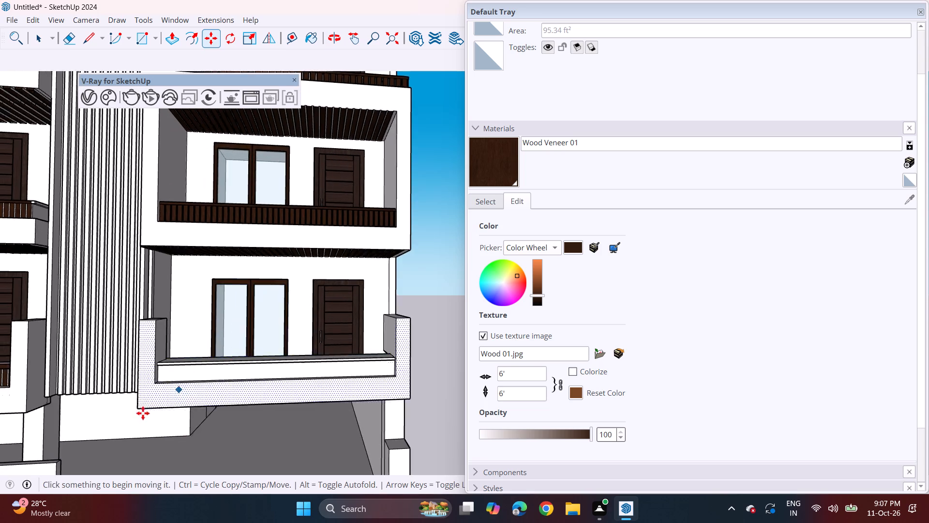
scroll(142, 412, "up", 5)
scroll(181, 374, "up", 4)
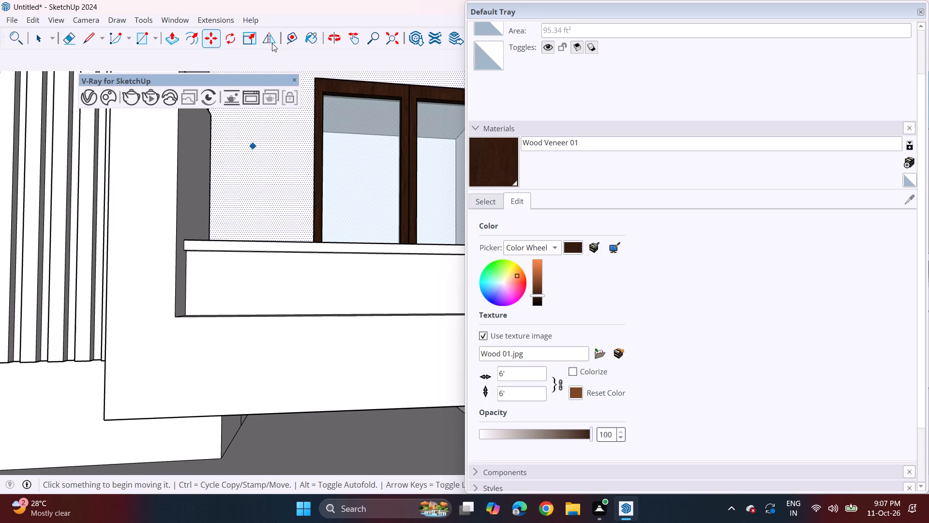
left_click(131, 35)
left_click(141, 38)
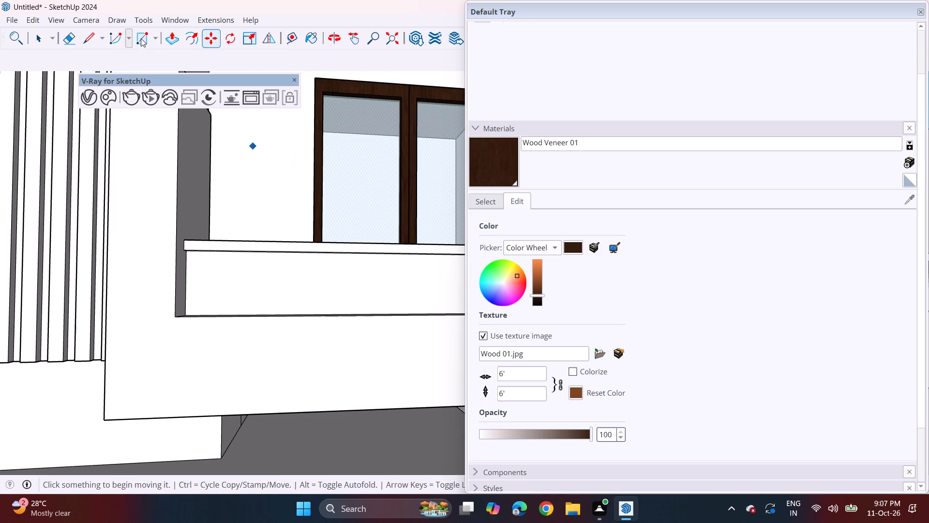
middle_click_drag(186, 307, 189, 320)
scroll(190, 322, "up", 4)
left_click(185, 327)
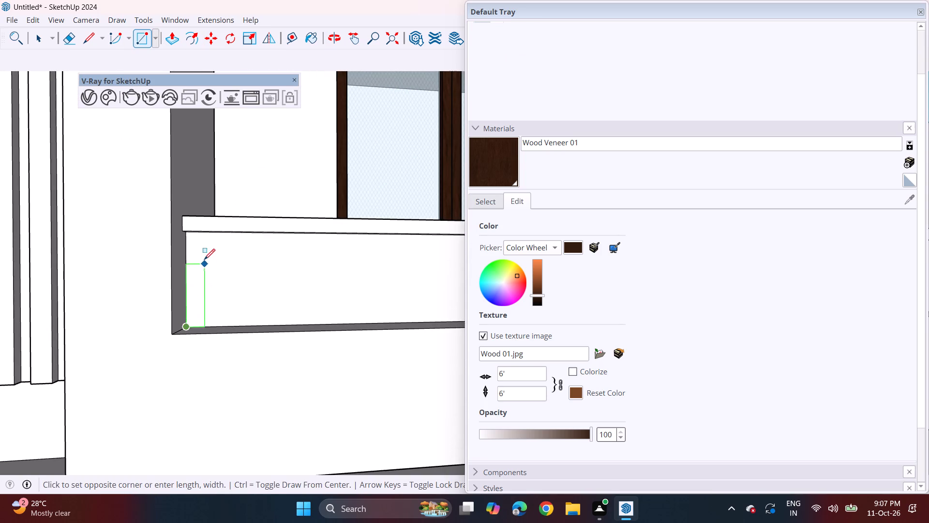
middle_click_drag(205, 231, 139, 217)
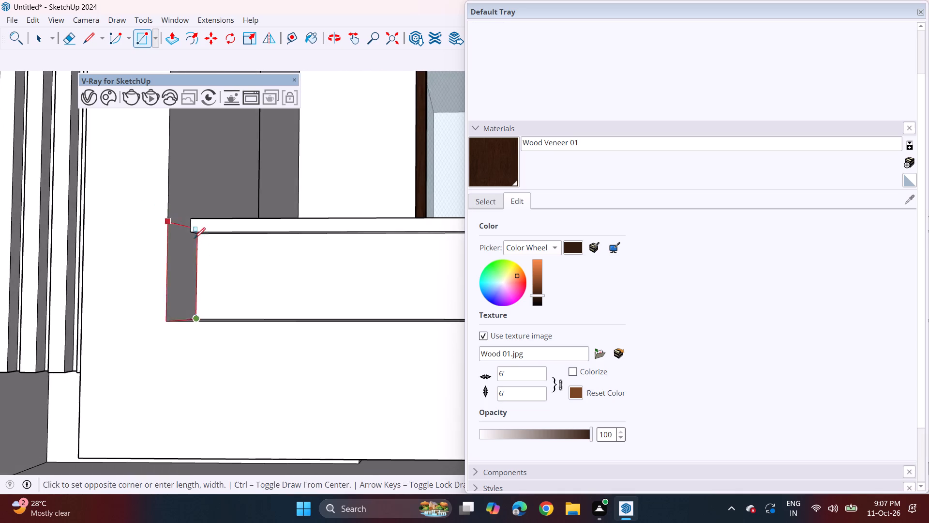
scroll(208, 242, "up", 7)
left_click(222, 232)
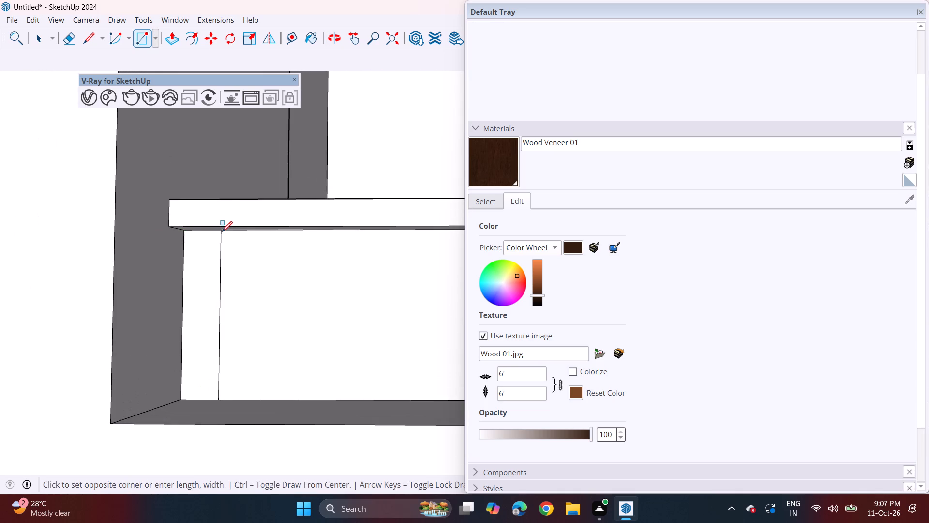
Paint the new slat rectangle with Wood Veneer 01 and pull it slightly out from the parapet.
left_click(480, 174)
left_click(198, 358)
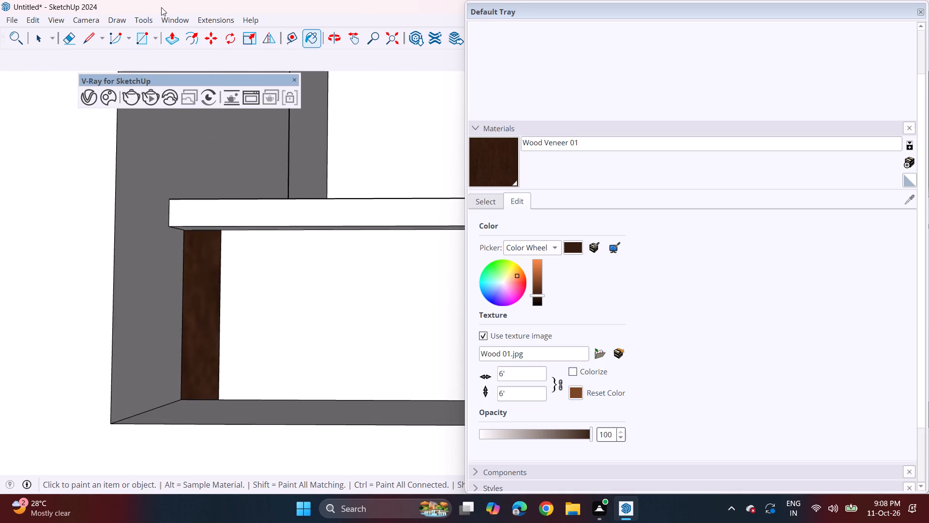
left_click(164, 38)
left_click(205, 365)
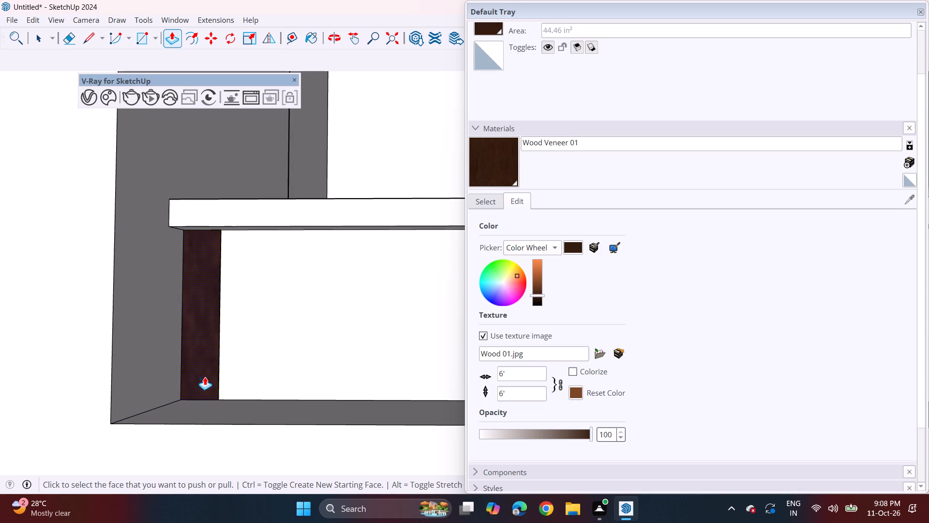
left_click(205, 377)
left_click(199, 381)
Copy the slat's front and side faces along the parapet with a small gap and array the copy 40 times.
key("space")
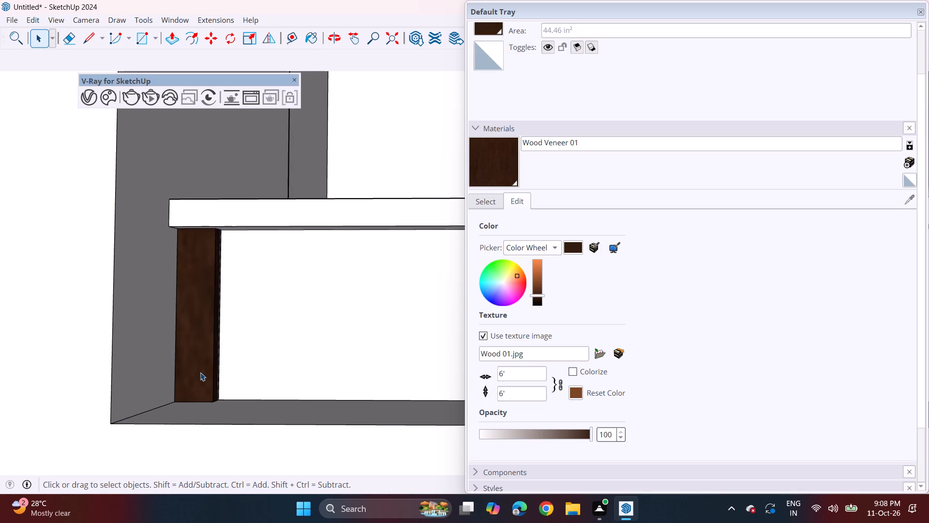
double_click(200, 372)
left_click(216, 377)
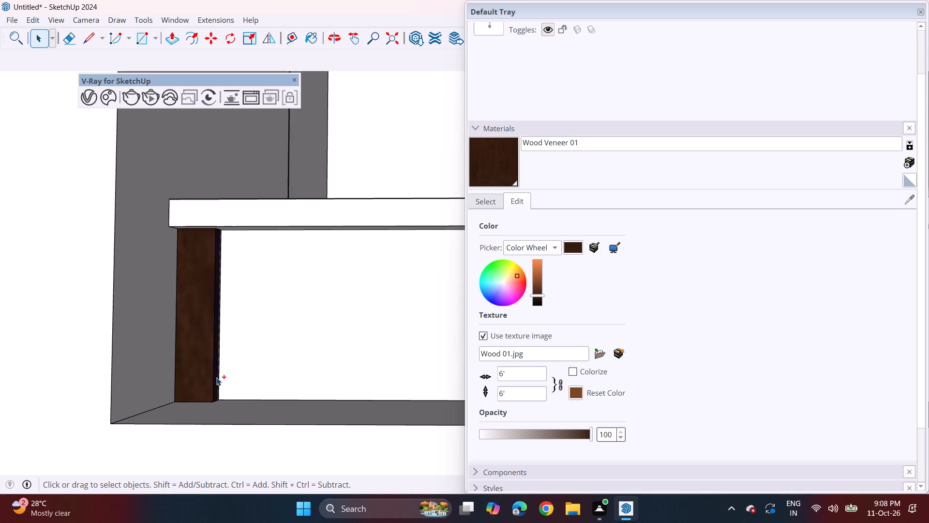
double_click(205, 382, "ctrl")
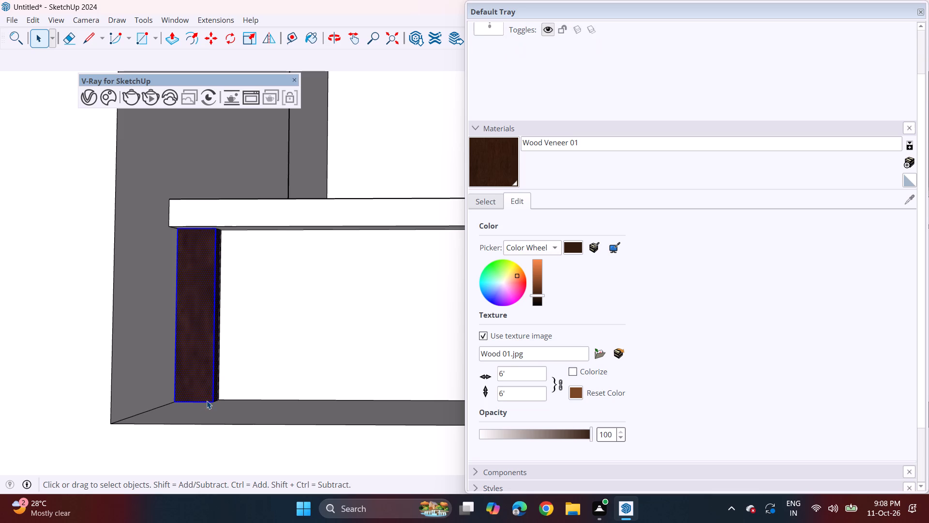
key("m")
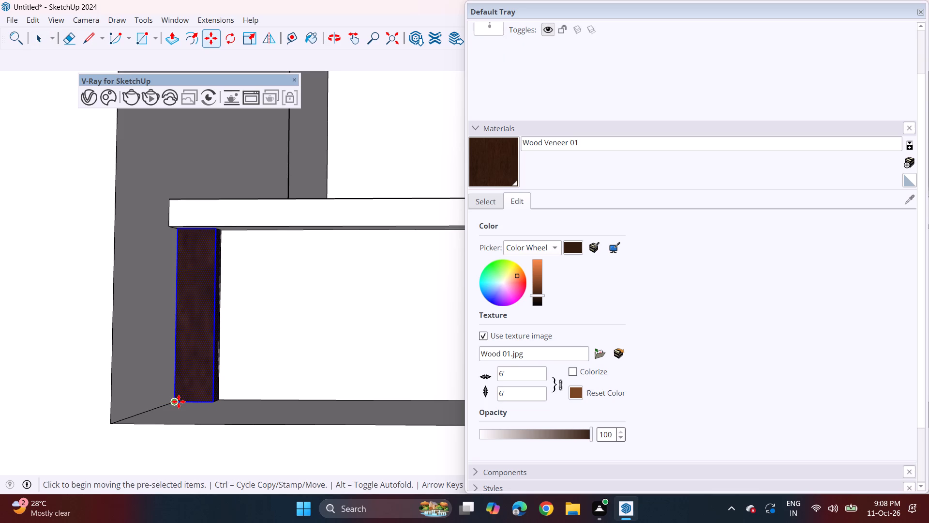
left_click(179, 401)
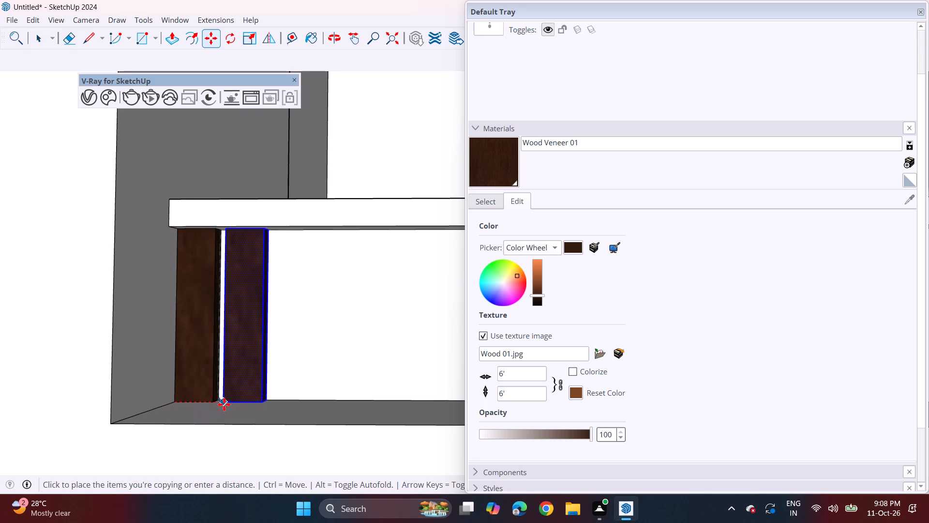
left_click(224, 404)
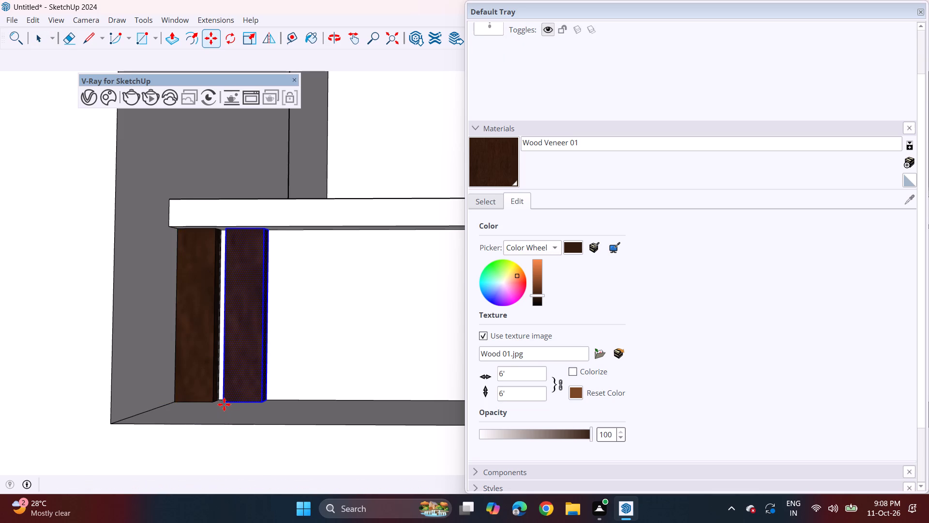
type("*40")
key("Return")
Copy the last slat's front and side faces one slat spacing onto the bare parapet and array the copy 10 times.
scroll(250, 395, "down", 20)
scroll(250, 395, "down", 1)
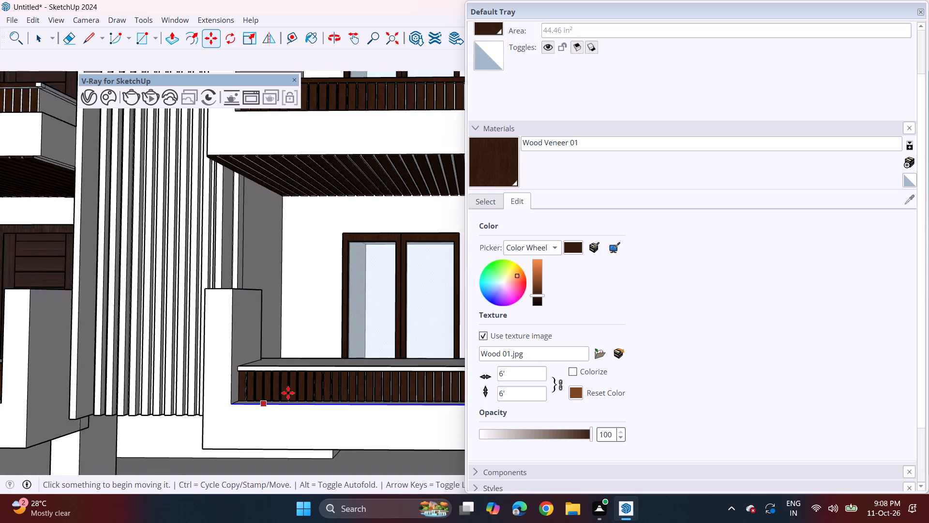
middle_click_drag(289, 393, 118, 385, "shift")
middle_click_drag(421, 425, 304, 421, "shift")
scroll(294, 398, "up", 8)
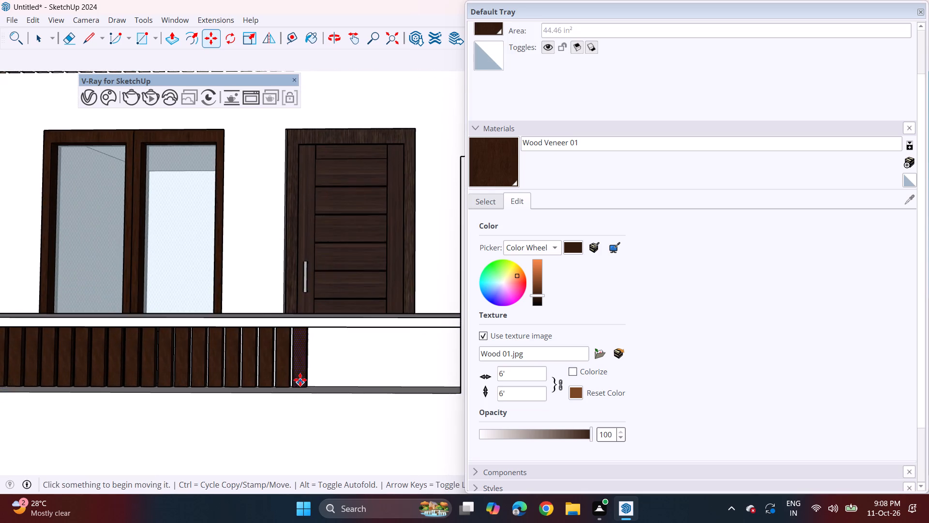
scroll(300, 377, "up", 8)
key("space")
double_click(296, 362)
double_click(300, 366)
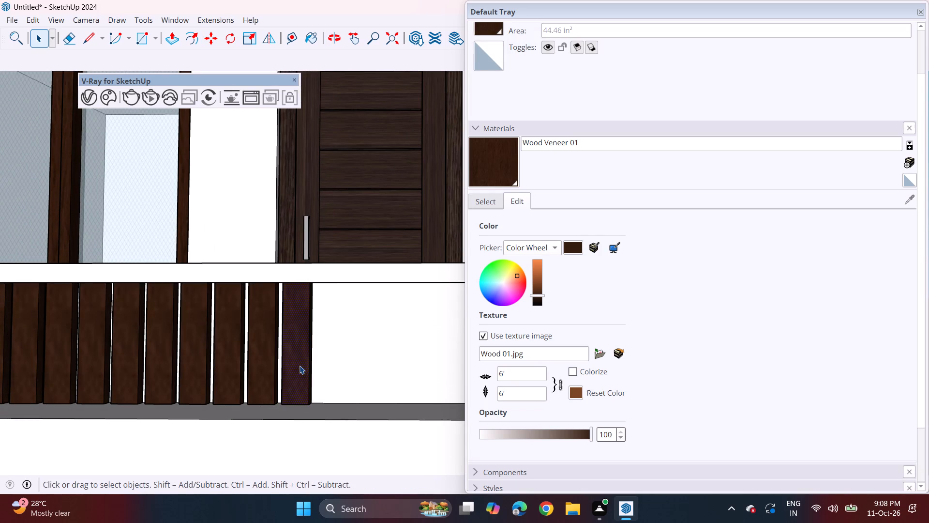
scroll(303, 367, "up", 6)
middle_click_drag(328, 406, 292, 429)
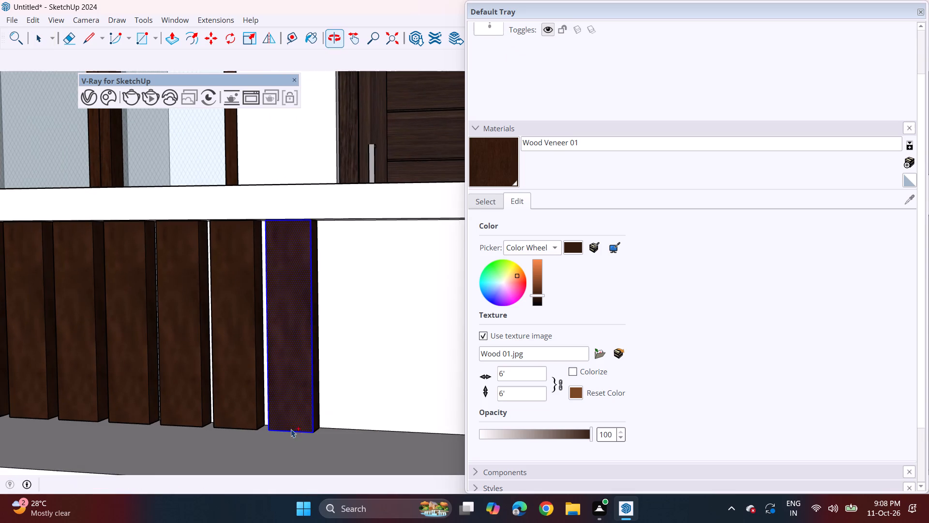
left_click(319, 416, "ctrl")
left_click_drag(318, 417, 318, 421, "ctrl")
left_click(318, 427, "ctrl")
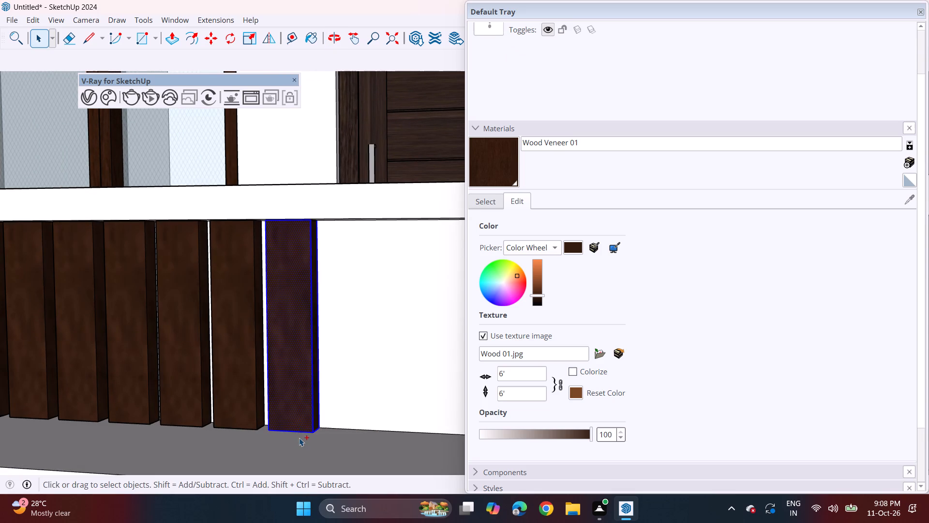
middle_click_drag(309, 437, 361, 432, "ctrl")
key("m")
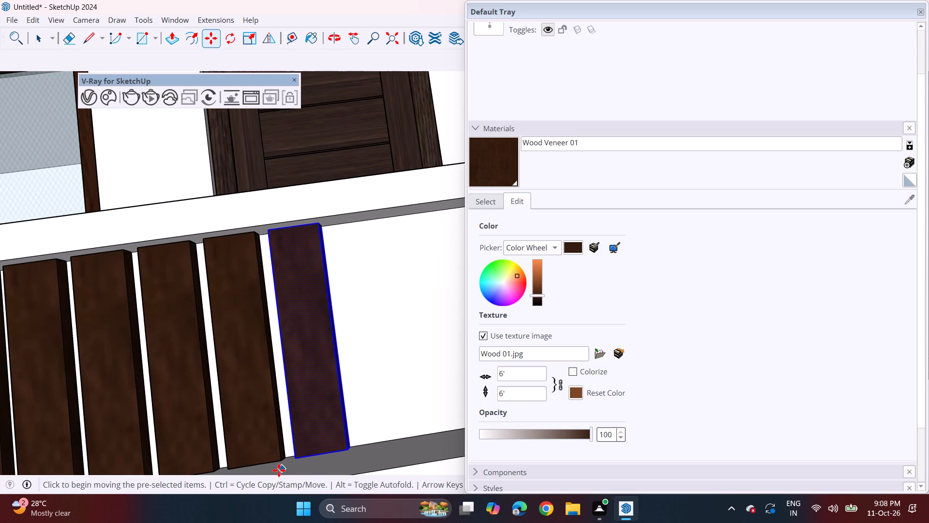
left_click(282, 464)
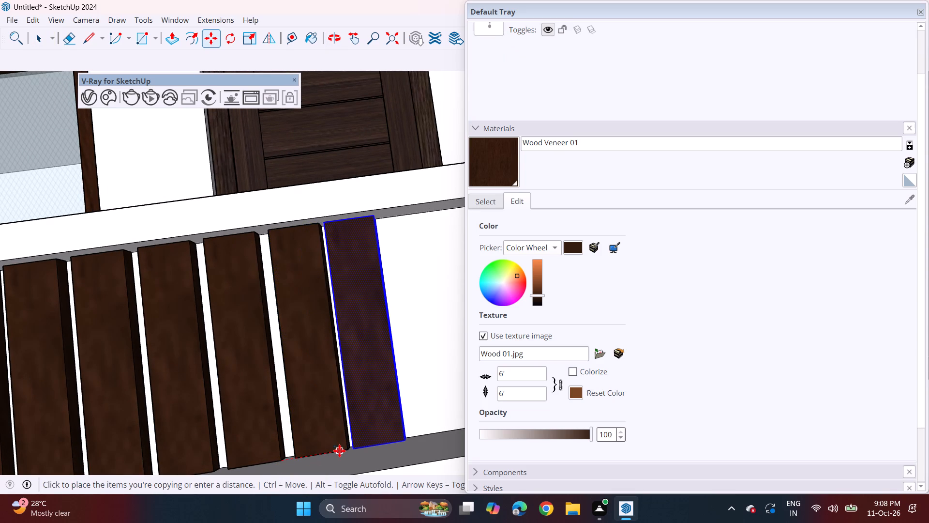
left_click(343, 450)
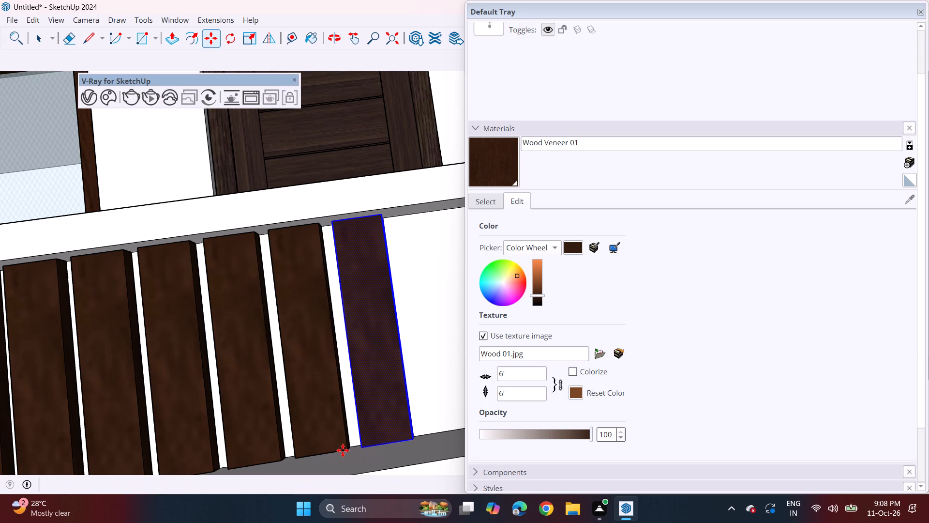
type("*10")
key("Return")
Paint the narrow strip beside the lowest left balcony's parapet pier and the central column's first four vertical fins with Wood Veneer 01.
scroll(277, 436, "down", 20)
scroll(277, 436, "down", 2)
middle_click_drag(287, 418, 287, 422)
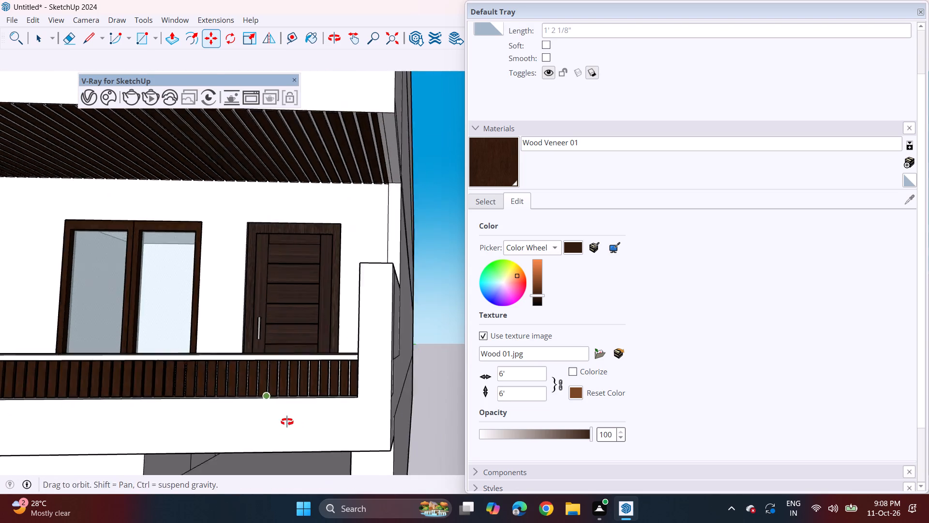
middle_click_drag(287, 422, 266, 436)
middle_click_drag(249, 408, 356, 392, "shift")
scroll(359, 390, "down", 7)
middle_click_drag(235, 408, 395, 372, "shift")
scroll(369, 378, "down", 2)
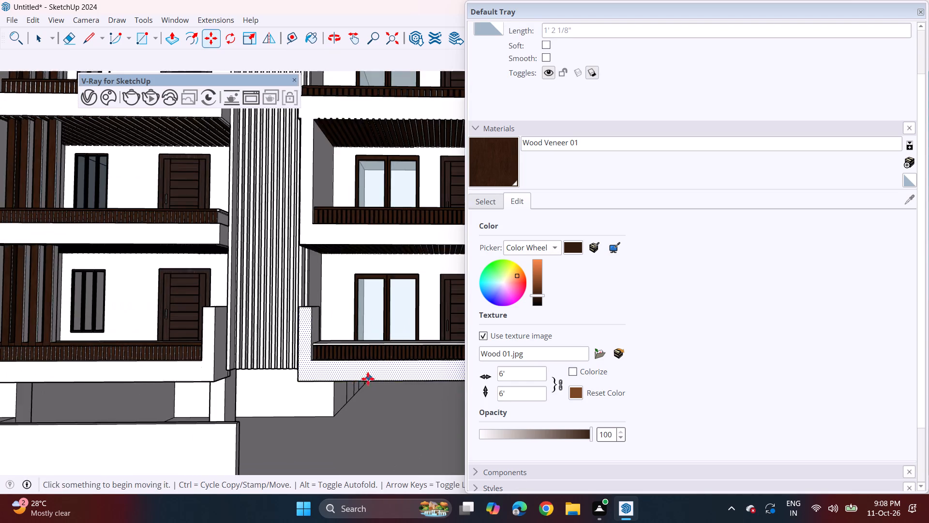
scroll(368, 379, "down", 3)
middle_click_drag(246, 397, 304, 398, "shift")
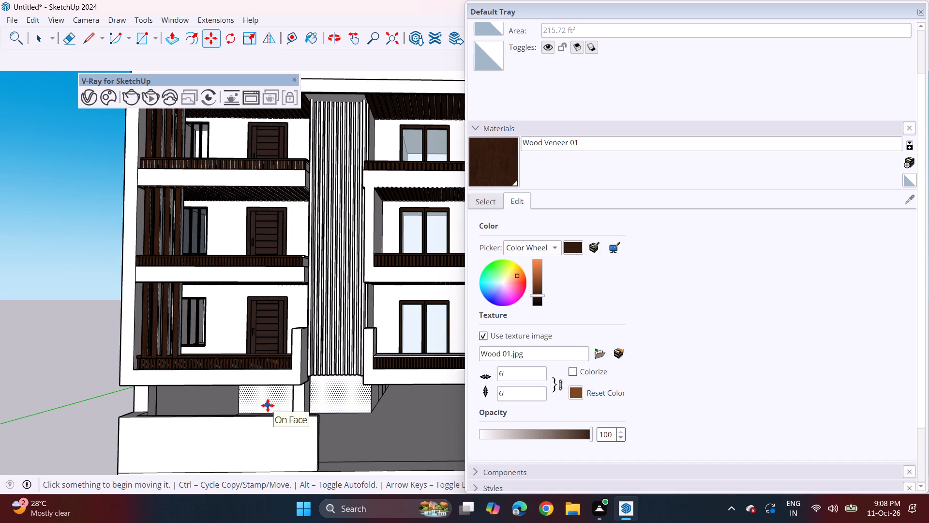
left_click(498, 173)
scroll(317, 324, "up", 12)
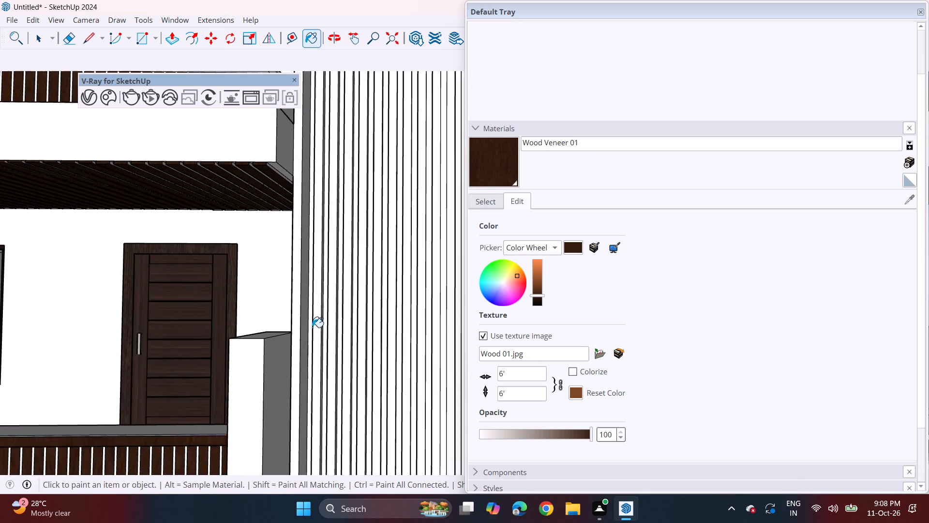
scroll(312, 327, "up", 4)
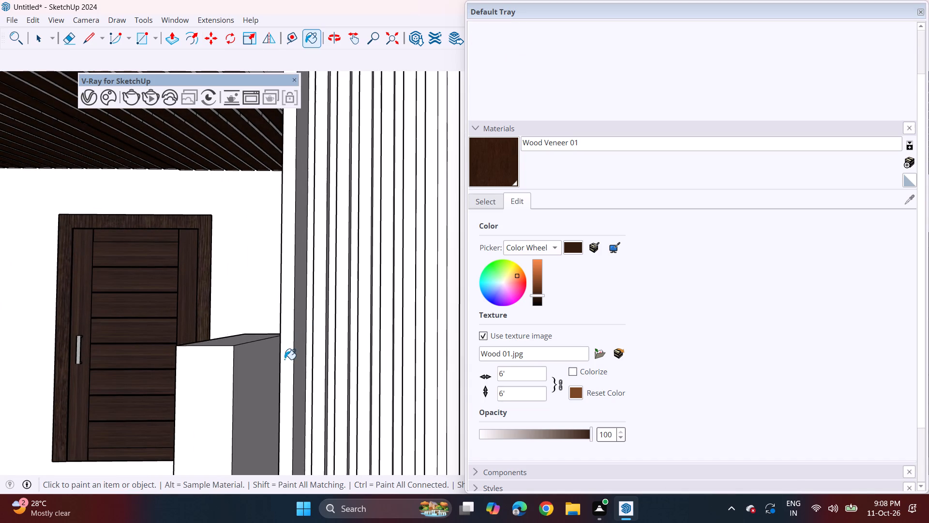
middle_click_drag(290, 356, 351, 350)
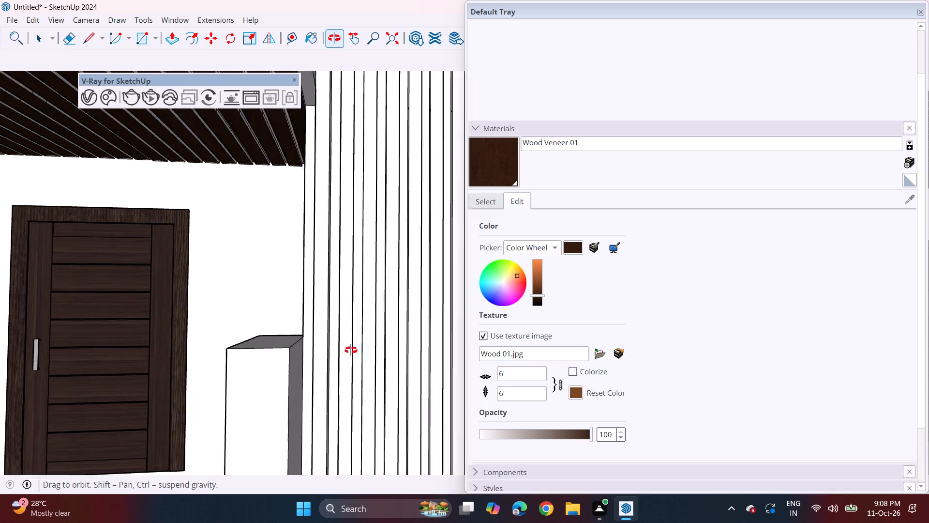
middle_click_drag(351, 350, 341, 352)
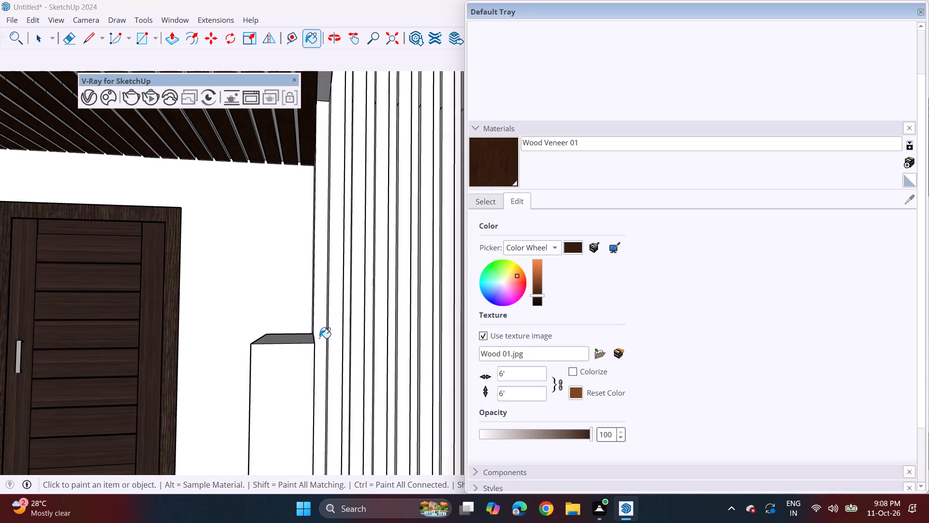
left_click(321, 337)
middle_click_drag(349, 327, 338, 330)
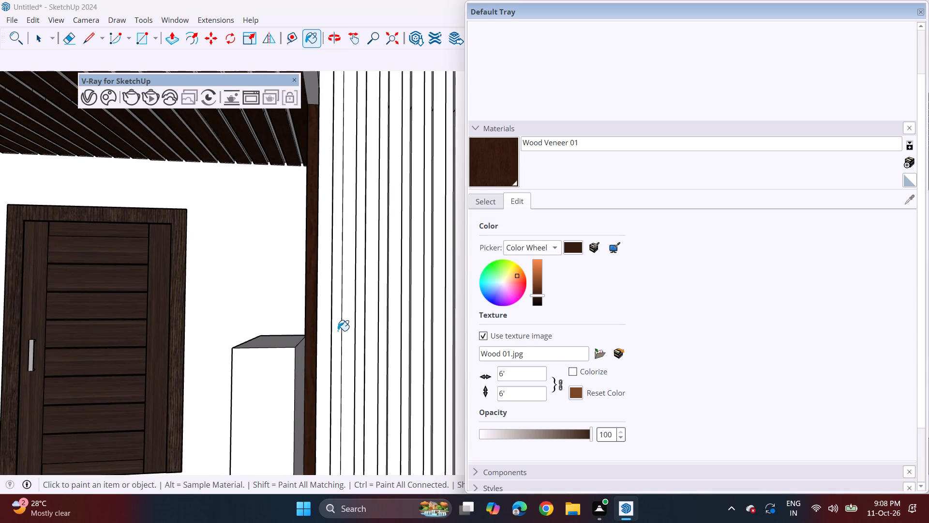
middle_click_drag(338, 331, 339, 338)
left_click(351, 338)
left_click(369, 339)
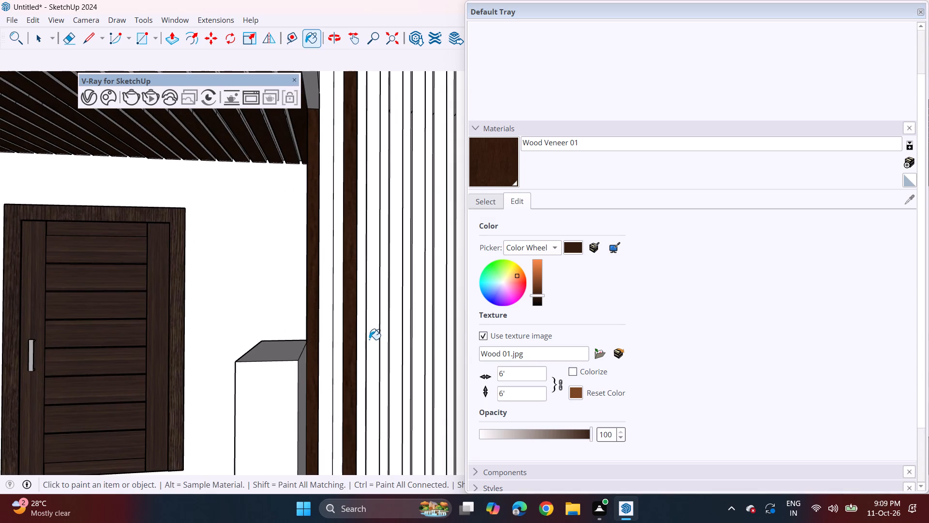
left_click(393, 332)
left_click(422, 332)
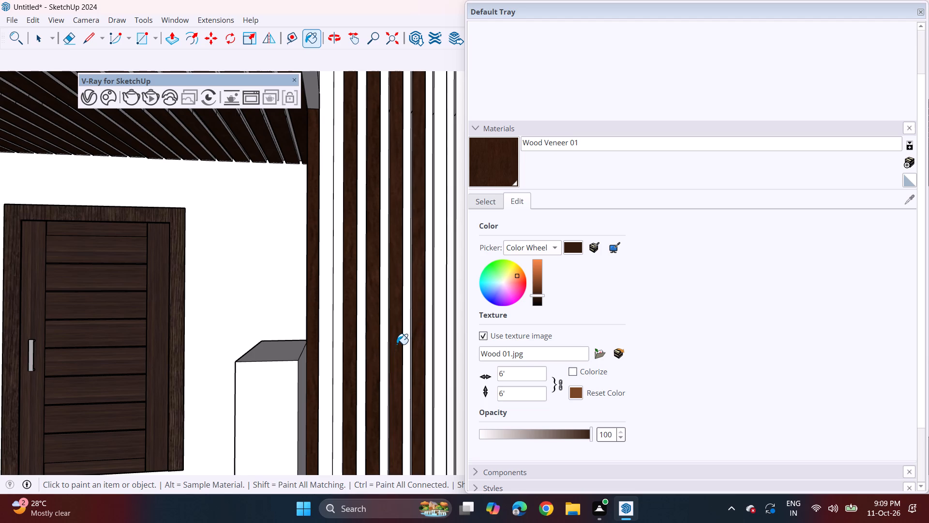
Paint the remaining vertical fins across the central column to its right-hand edge with Wood Veneer 01.
middle_click_drag(397, 344, 260, 364, "shift")
left_click(308, 364)
left_click(331, 365)
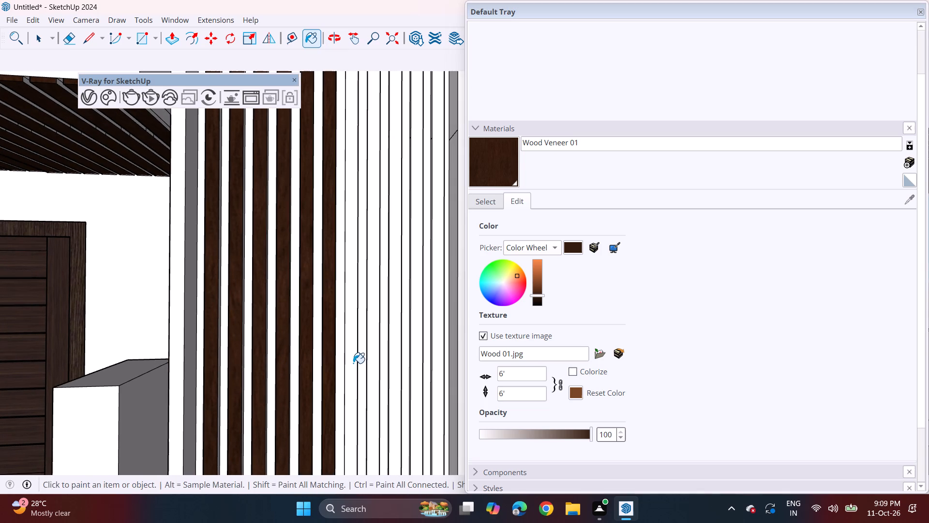
left_click(353, 363)
left_click(361, 360)
key("ctrl+z")
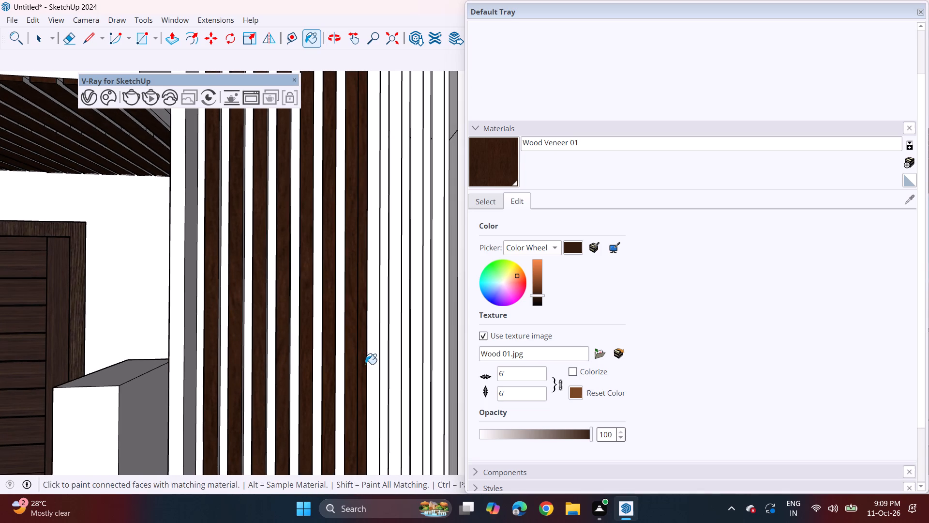
left_click(371, 361)
left_click(395, 363)
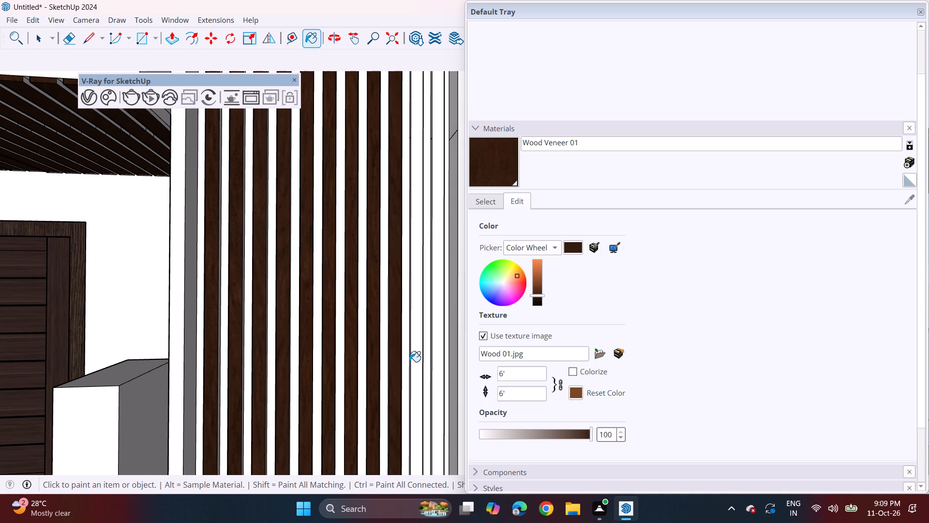
left_click(415, 357)
left_click(437, 358)
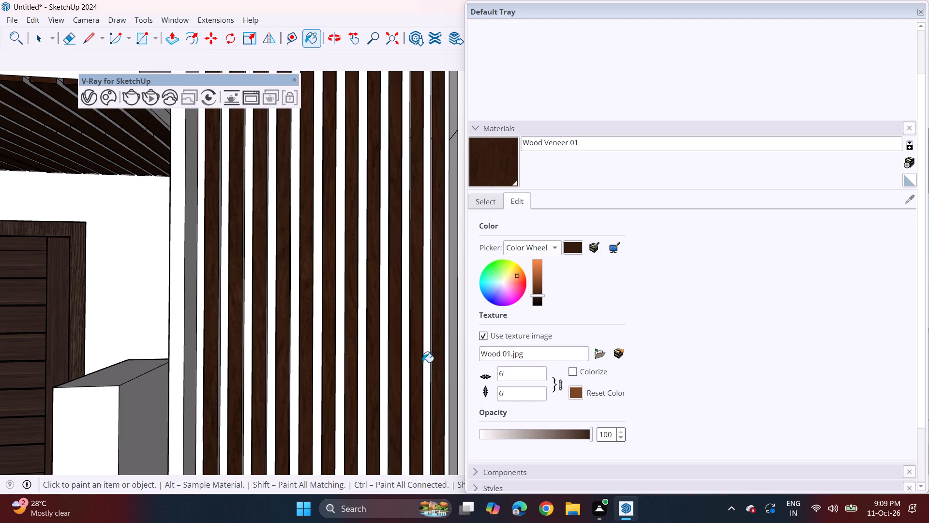
middle_click_drag(422, 362, 323, 381, "shift")
left_click(369, 365)
scroll(354, 374, "down", 3)
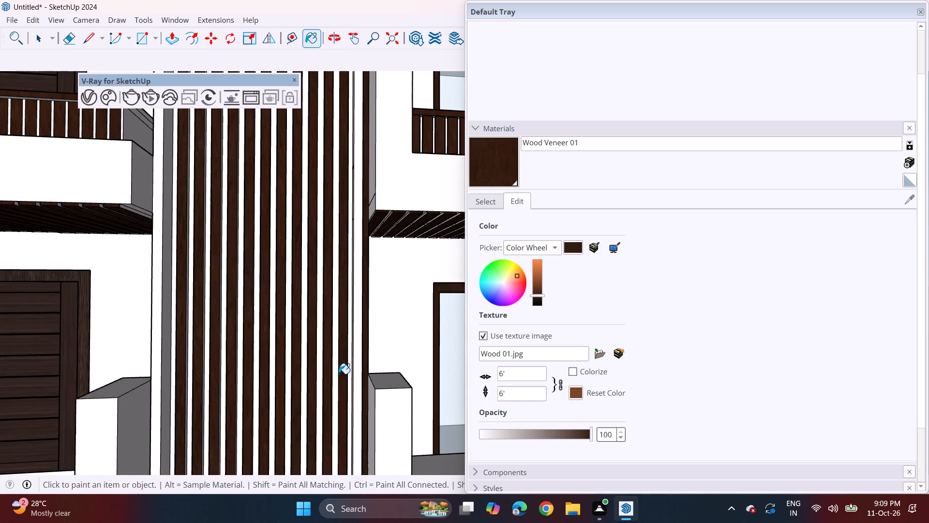
scroll(339, 374, "down", 17)
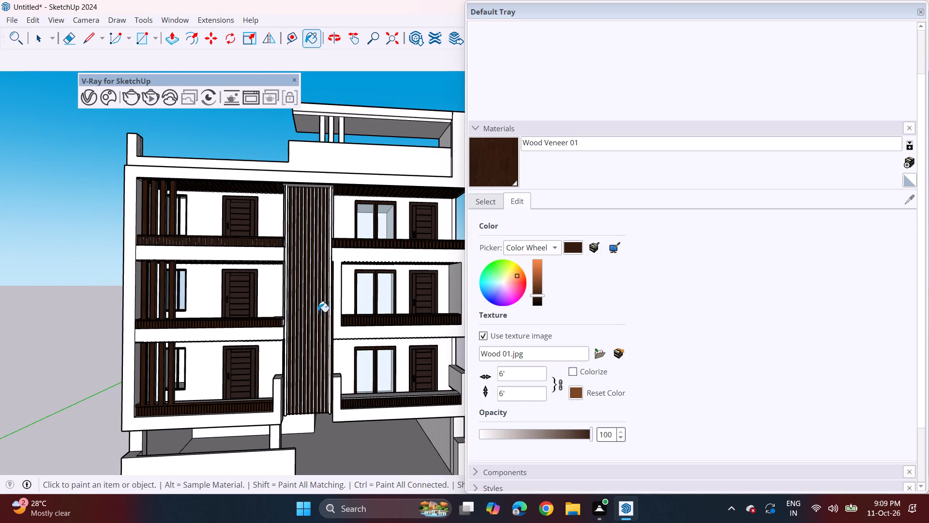
Paint the horizontal soffit band above the central column's fins with Wood Veneer 01.
scroll(311, 186, "up", 3)
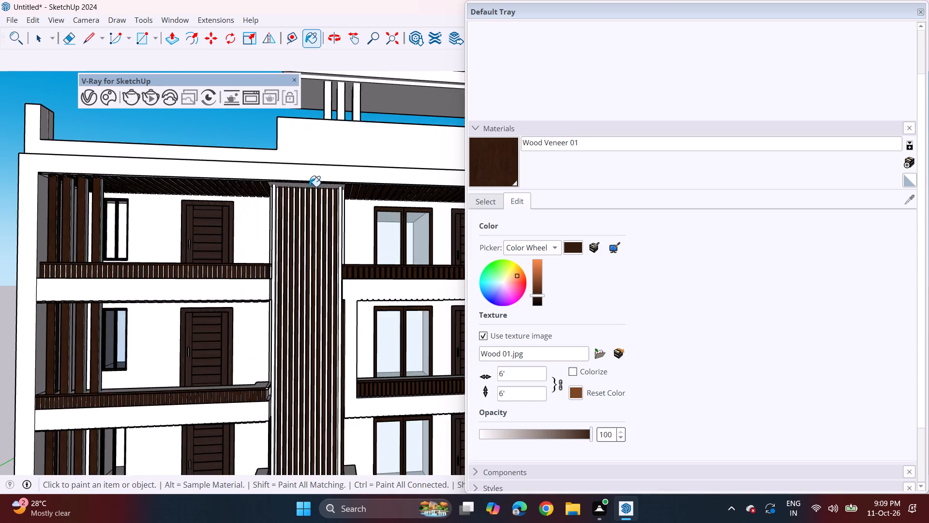
scroll(309, 186, "up", 2)
middle_click_drag(310, 194, 310, 154)
scroll(312, 190, "up", 3)
left_click(314, 177)
scroll(315, 182, "up", 4)
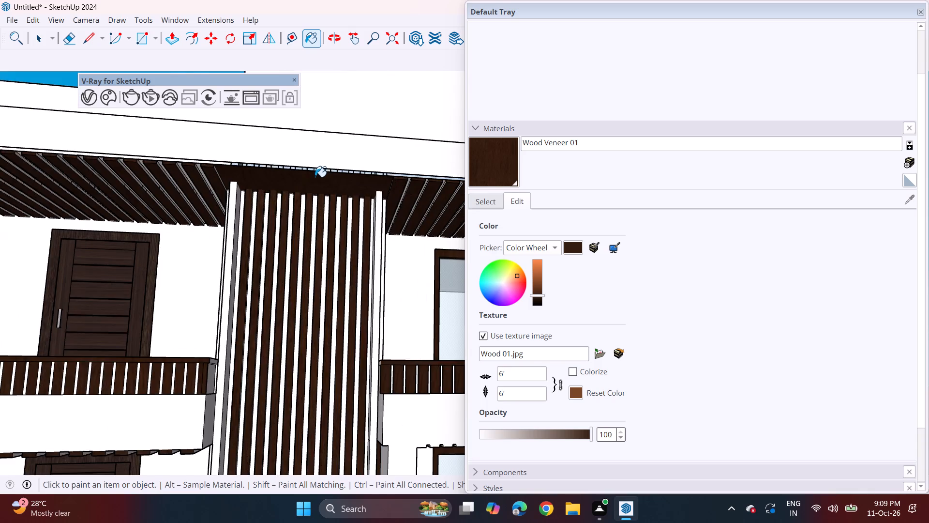
Paint the small faces along the left half of the thin strip above the column's soffit band with Wood Veneer 01.
scroll(315, 177, "up", 3)
left_click(280, 163)
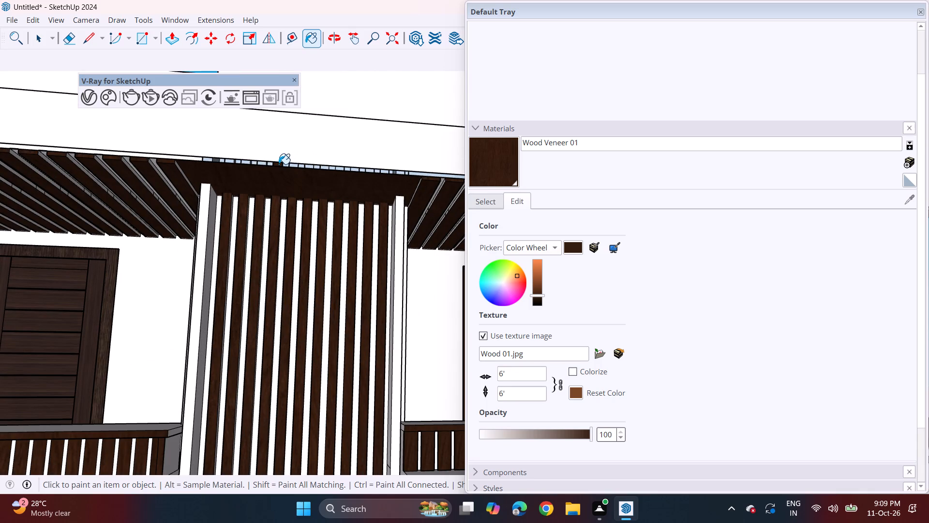
left_click(270, 164)
left_click(261, 162)
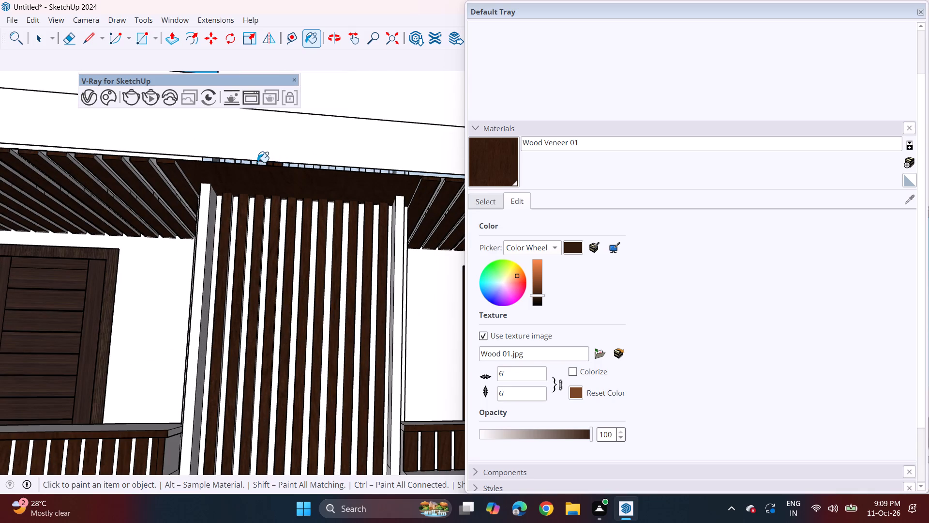
left_click(261, 164)
scroll(261, 164, "up", 3)
scroll(257, 163, "down", 6)
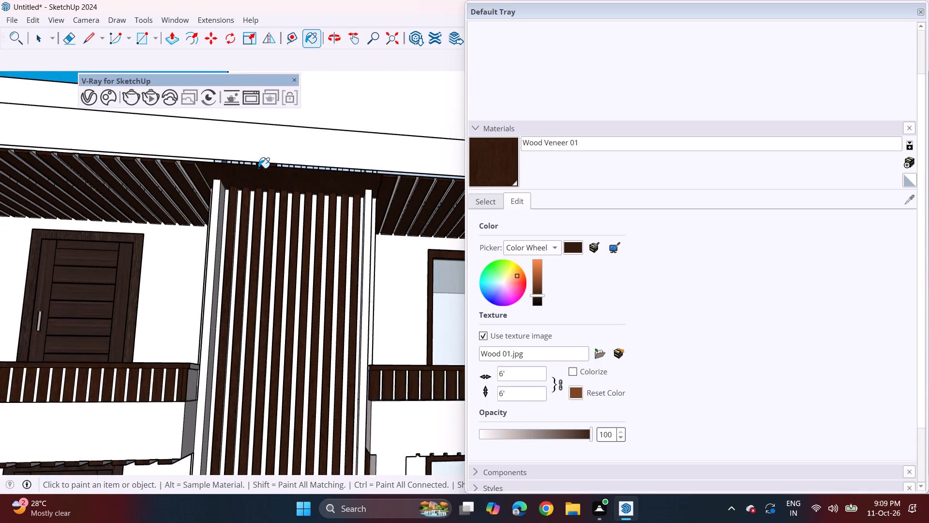
scroll(258, 168, "down", 8)
scroll(260, 167, "up", 11)
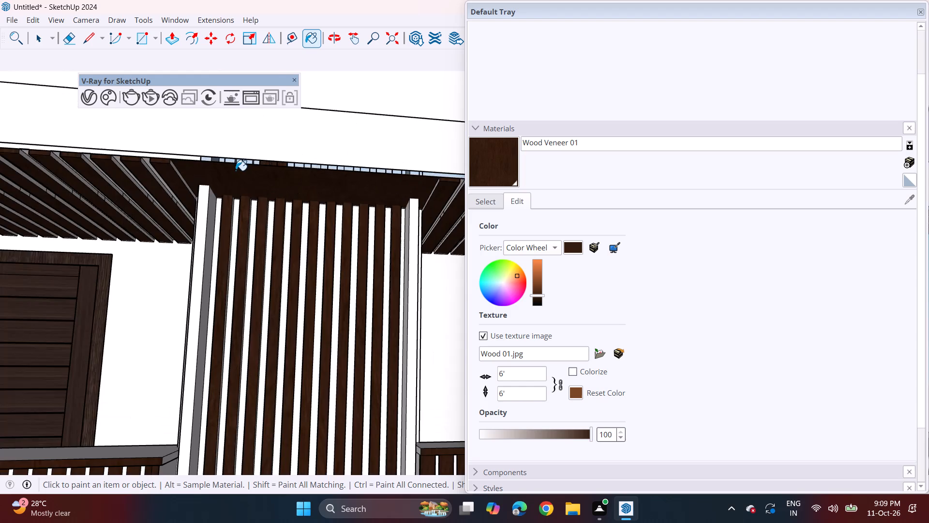
scroll(243, 156, "up", 8)
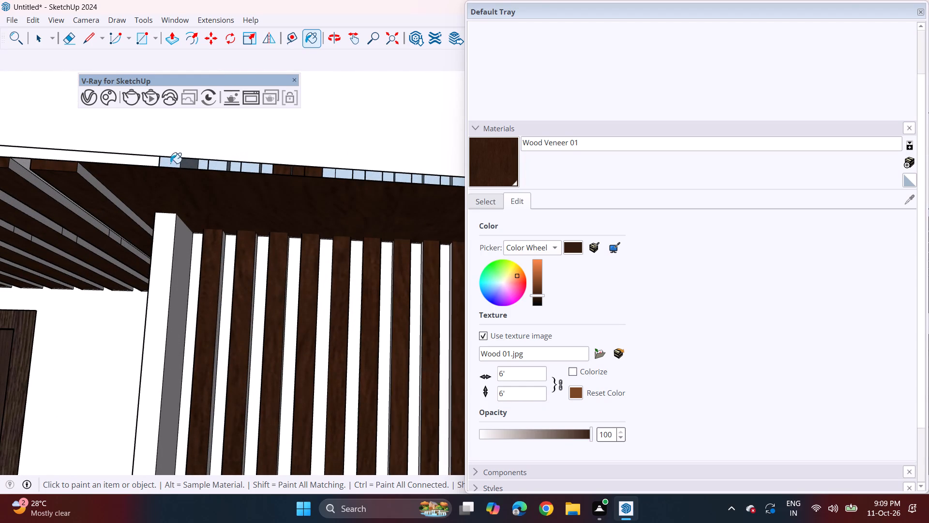
left_click(173, 163)
left_click(194, 167)
left_click(205, 165)
left_click(216, 169)
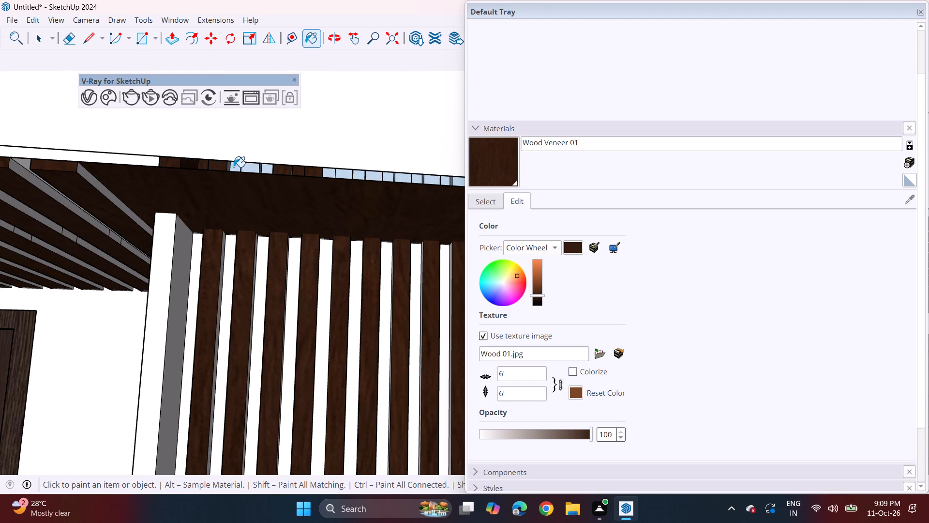
left_click_drag(234, 167, 238, 169)
left_click(246, 169)
left_click(268, 169)
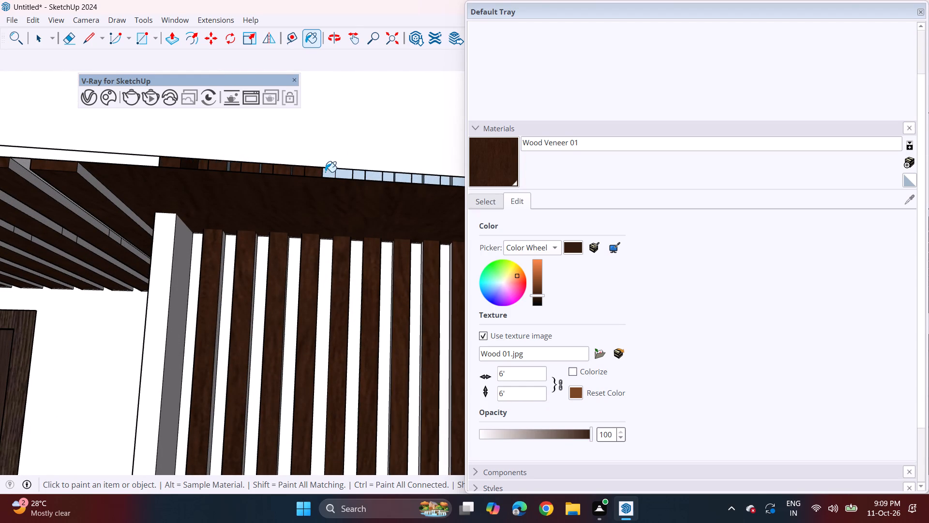
left_click(325, 172)
left_click(351, 178)
left_click(363, 181)
Paint the small faces along the right half of the thin strip above the column's soffit band with Wood Veneer 01.
middle_click_drag(351, 206, 239, 248, "shift")
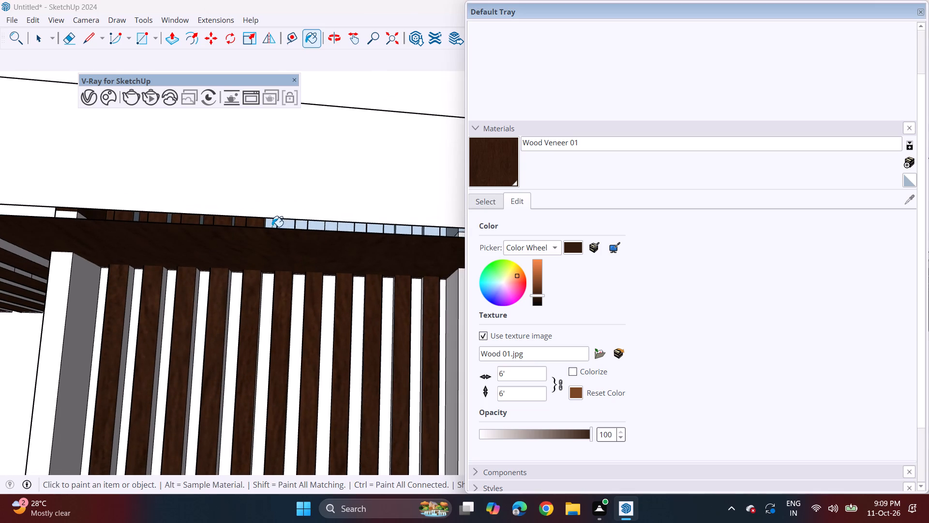
left_click(269, 227)
left_click(292, 223)
left_click(303, 224)
left_click(315, 230)
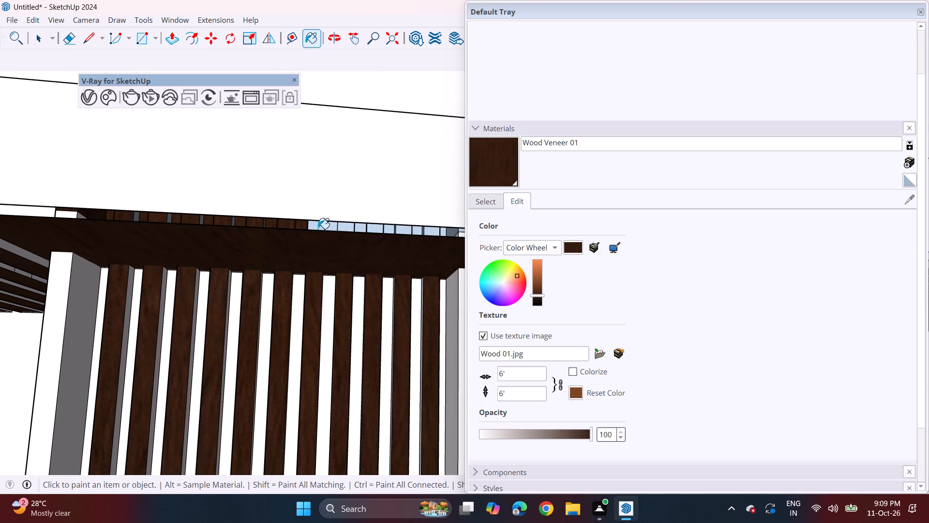
left_click(339, 226)
left_click_drag(335, 226, 341, 227)
left_click_drag(355, 231, 363, 231)
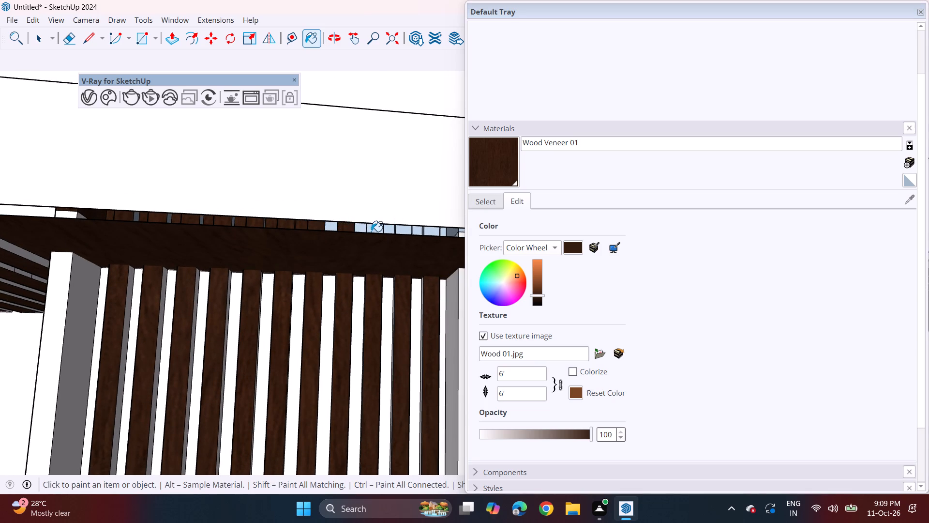
left_click(331, 227)
left_click(378, 226)
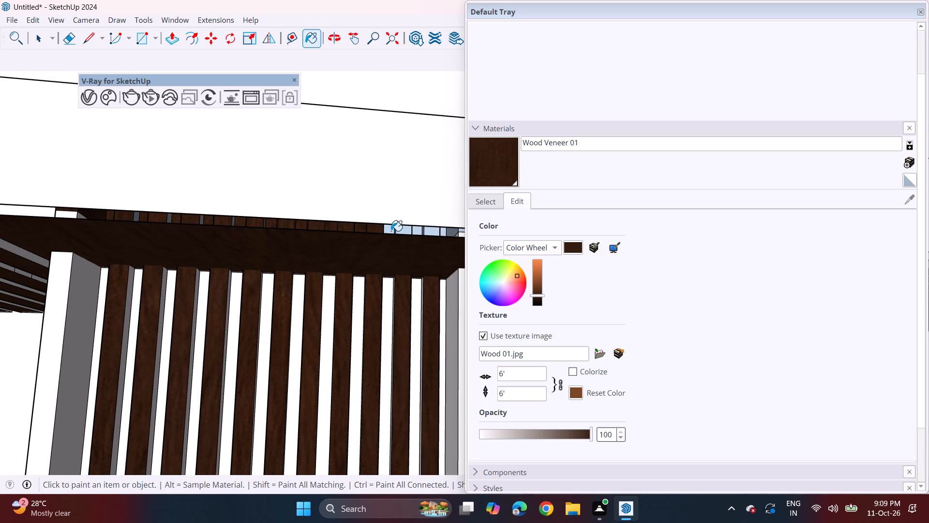
left_click(391, 231)
left_click(405, 232)
left_click(419, 231)
left_click(431, 233)
left_click_drag(418, 231, 423, 231)
left_click(443, 232)
left_click(454, 234)
Paint the front faces of the three vertical posts under the rooftop canopy with Wood Veneer 01.
scroll(330, 231, "down", 1)
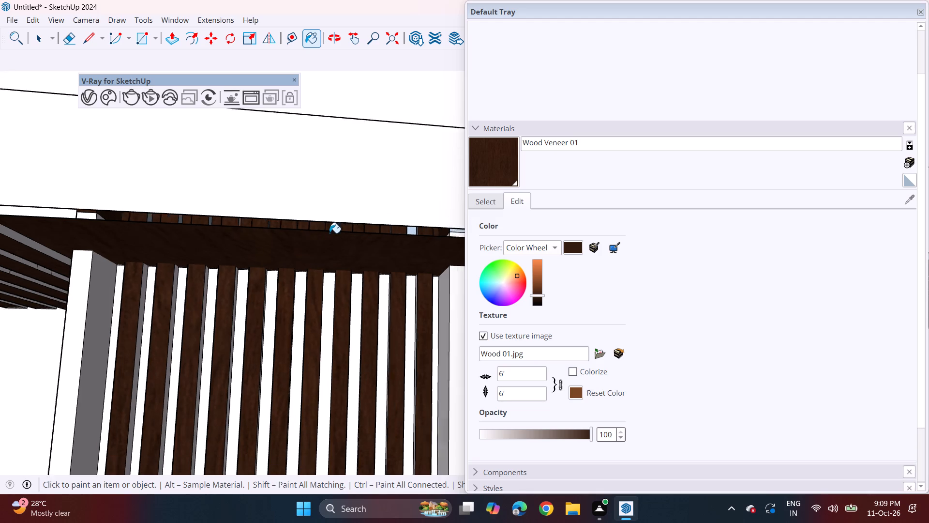
scroll(330, 233, "down", 14)
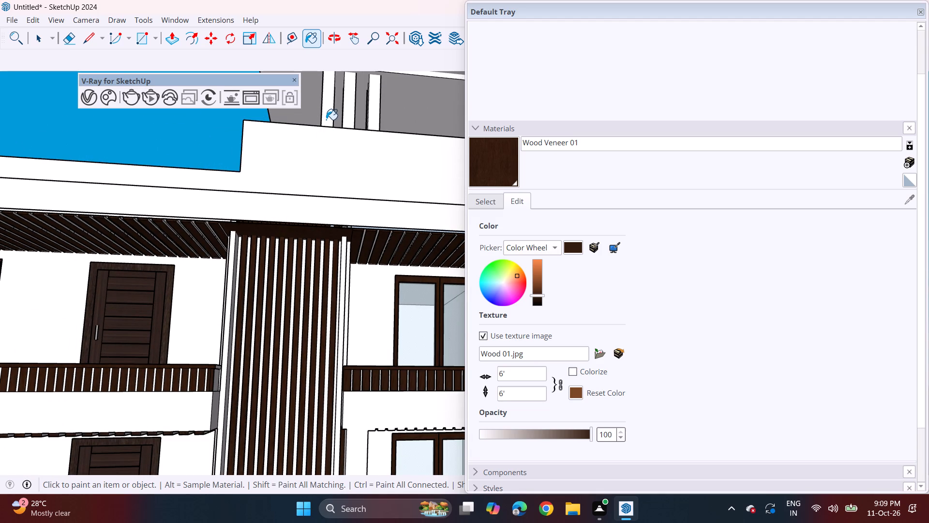
left_click(327, 119)
left_click(347, 110)
left_click(374, 112)
middle_click_drag(370, 156, 358, 158)
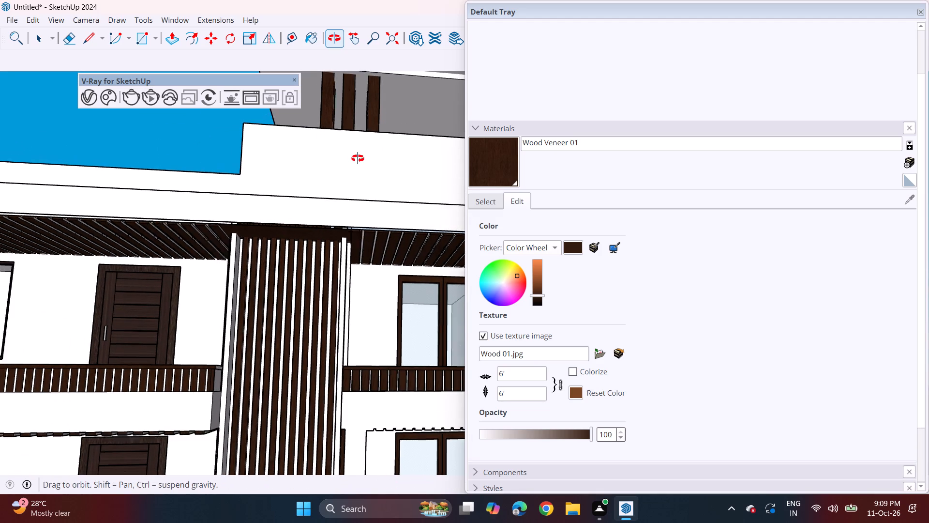
middle_click_drag(358, 158, 338, 162)
middle_click_drag(271, 186, 195, 217)
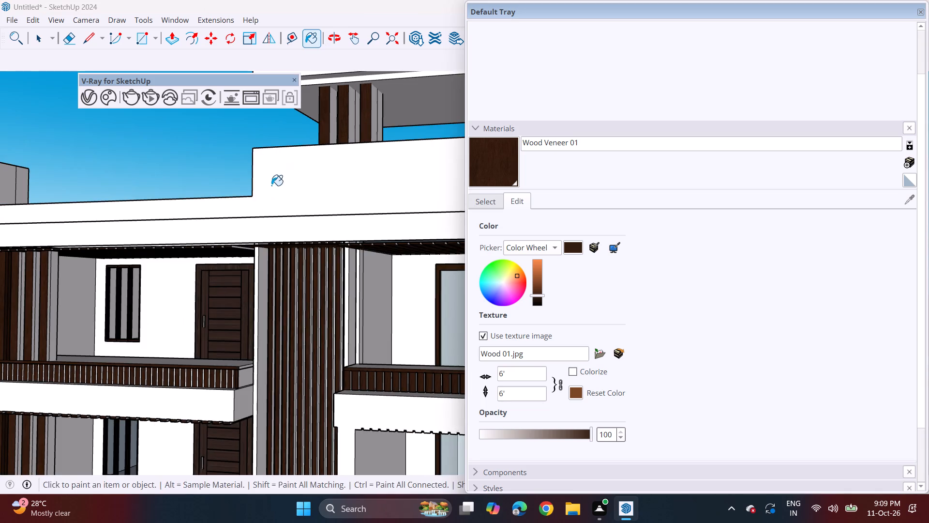
Paint the exposed side faces of the three vertical posts under the rooftop canopy with Wood Veneer 01.
middle_click_drag(267, 187, 239, 204)
scroll(374, 125, "up", 2)
left_click(370, 126)
left_click(342, 132)
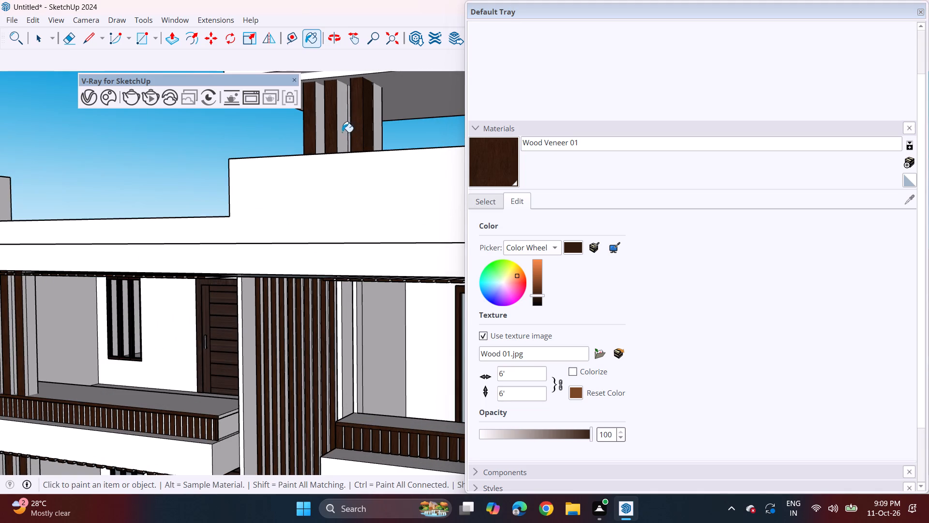
left_click(320, 133)
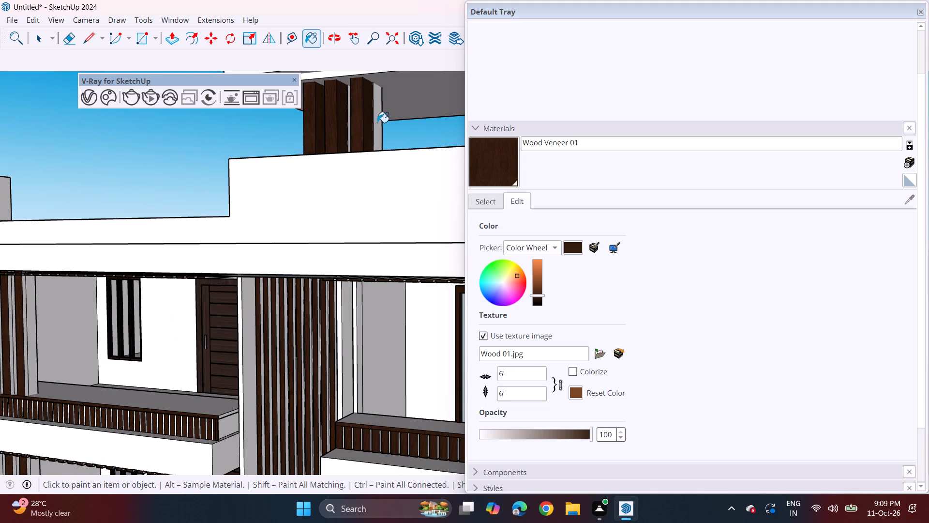
left_click(377, 123)
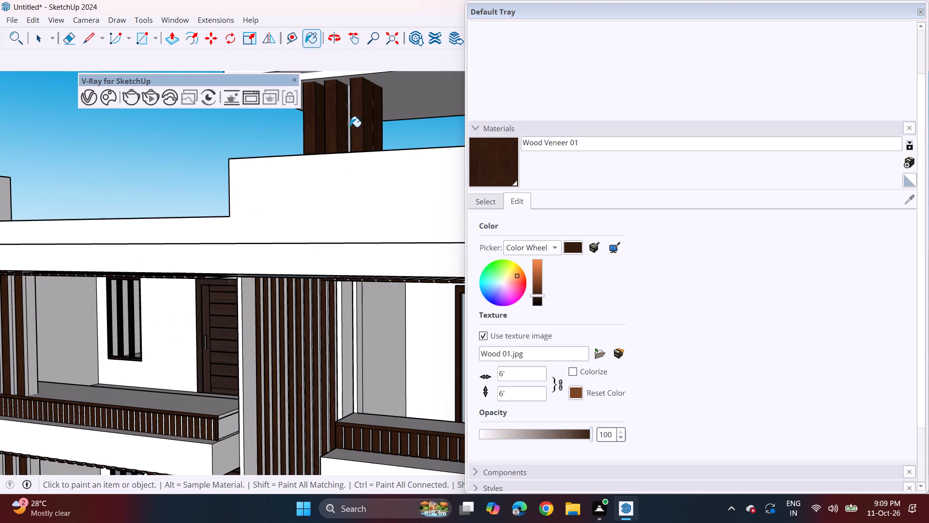
left_click(349, 130)
Examine the whole front facade, from the rooftop canopy down to the ground floor.
middle_click_drag(306, 167, 346, 154)
scroll(346, 158, "down", 9)
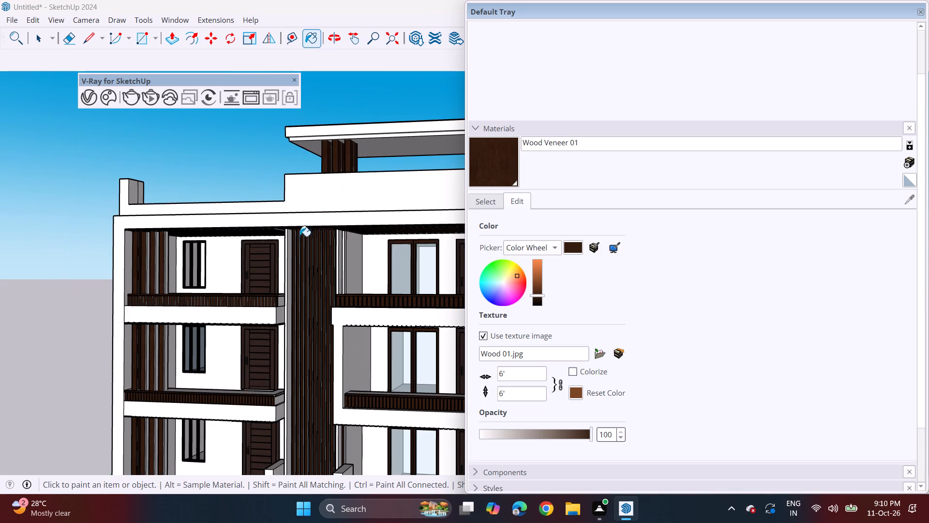
middle_click_drag(280, 260, 293, 255)
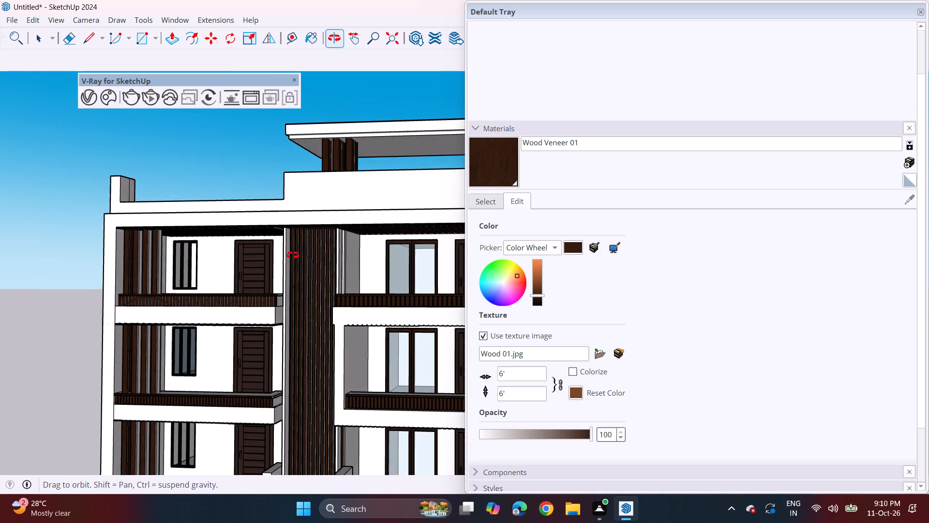
middle_click_drag(293, 255, 317, 248)
scroll(314, 249, "down", 5)
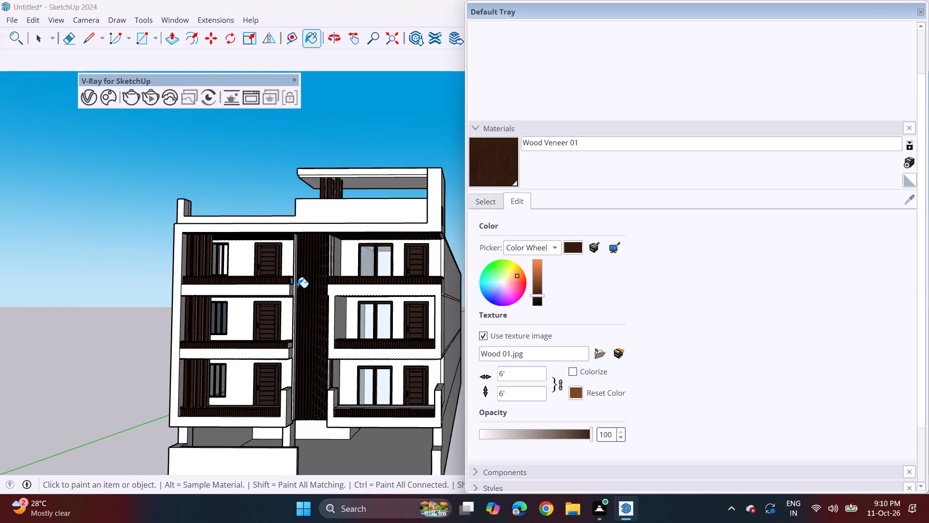
middle_click_drag(317, 274, 373, 252)
scroll(353, 278, "down", 2)
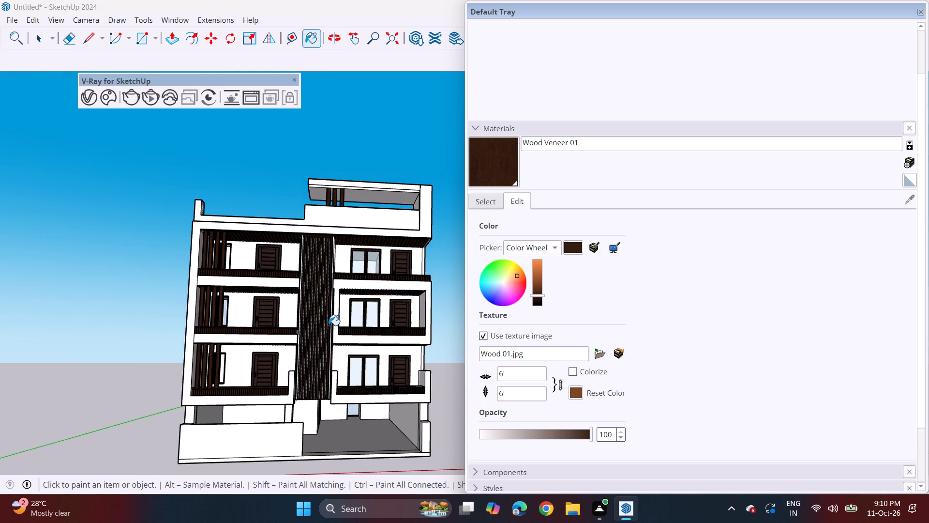
middle_click_drag(329, 330, 353, 292, "shift")
middle_click_drag(347, 301, 336, 301)
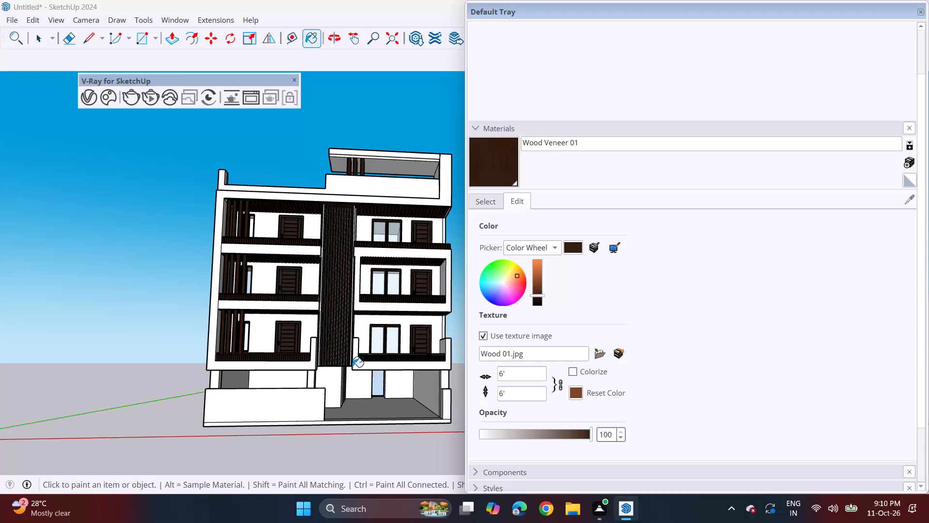
middle_click_drag(369, 376, 364, 355)
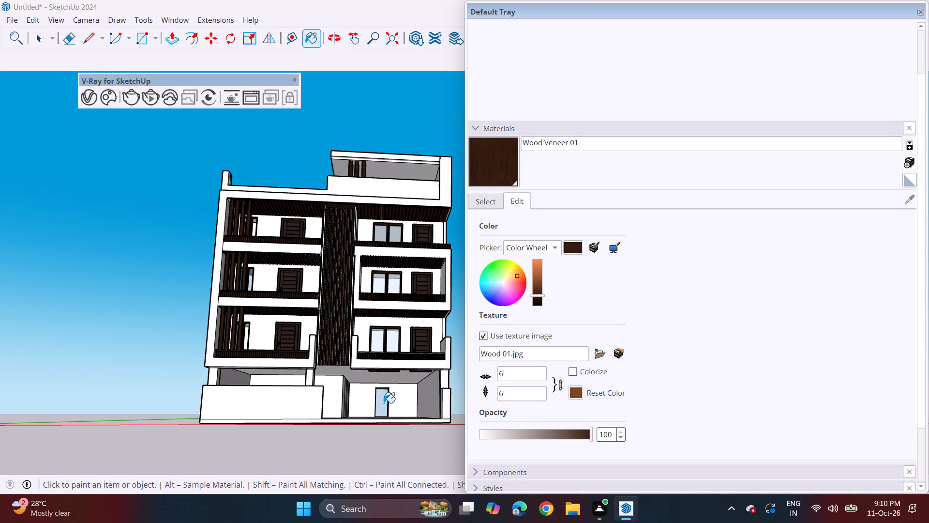
Push/Pull the underside of the ground-floor door recess downward to form a panel above the door.
scroll(375, 406, "up", 4)
middle_click_drag(374, 410, 370, 426)
scroll(391, 385, "up", 3)
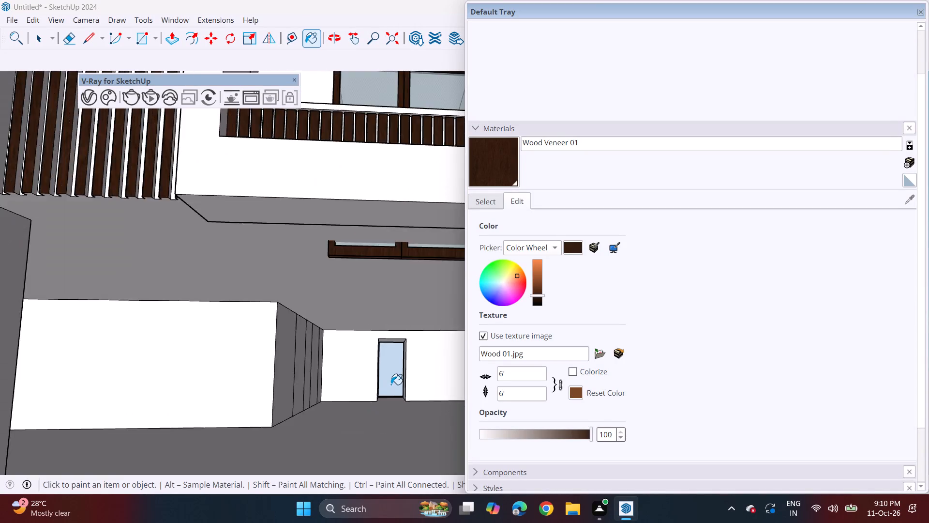
scroll(391, 385, "up", 3)
middle_click_drag(389, 377, 384, 341)
middle_click_drag(367, 288, 366, 420, "shift")
middle_click_drag(358, 292, 373, 468, "shift")
middle_click_drag(361, 308, 373, 477, "shift")
middle_click_drag(356, 347, 359, 370, "shift")
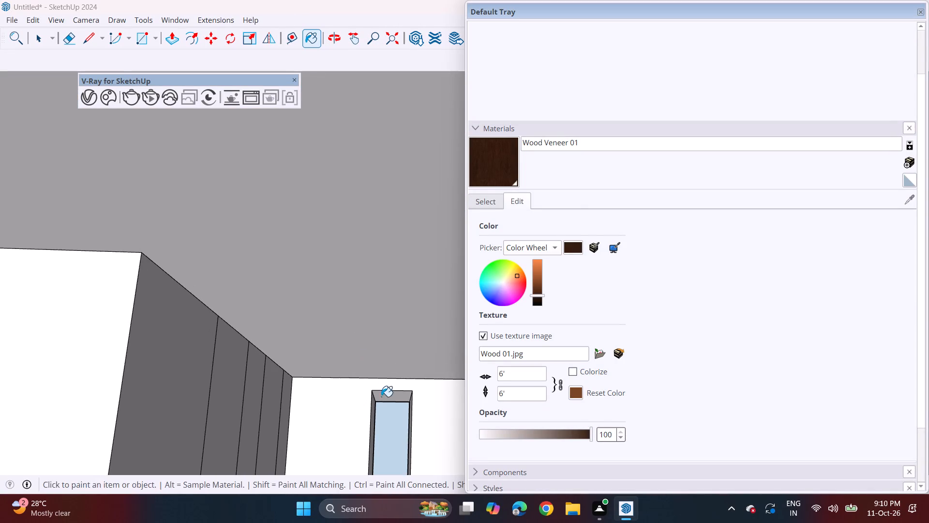
middle_click_drag(381, 396, 362, 299)
middle_click_drag(362, 299, 405, 473, "shift")
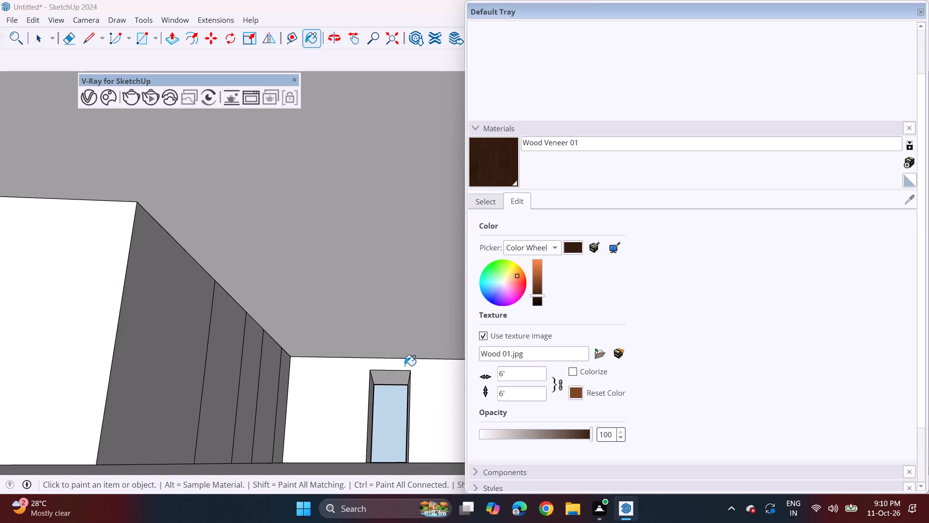
middle_click_drag(387, 400, 394, 418)
scroll(394, 411, "up", 4)
middle_click_drag(386, 395, 370, 362)
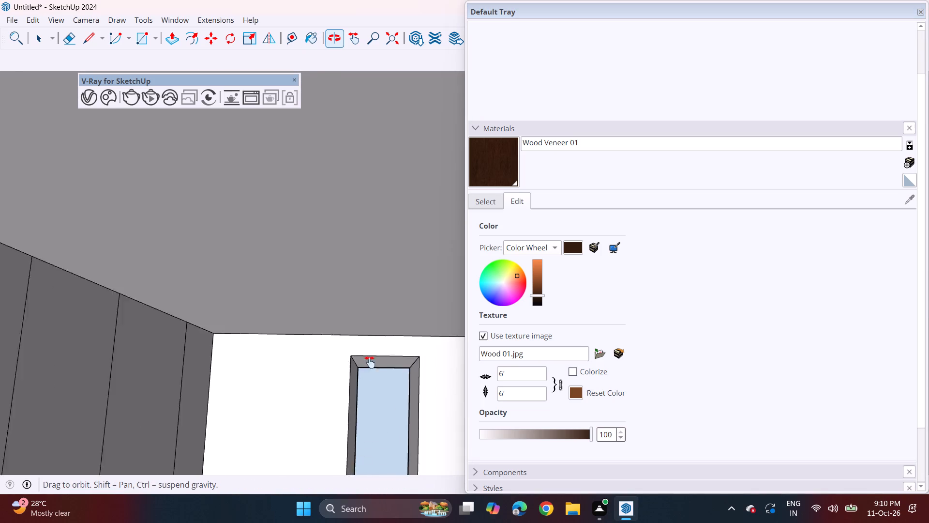
middle_click_drag(370, 362, 359, 321)
key("space")
key("p")
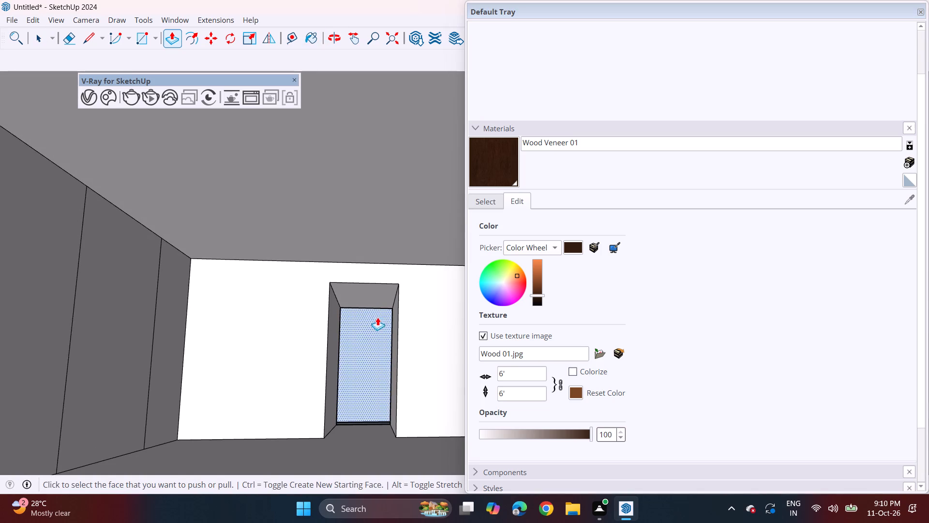
left_click(373, 301)
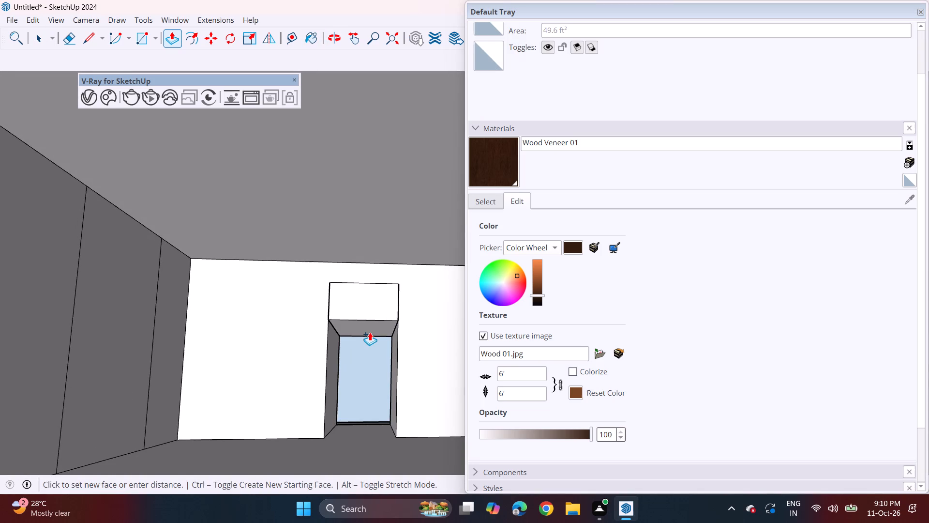
left_click(371, 328)
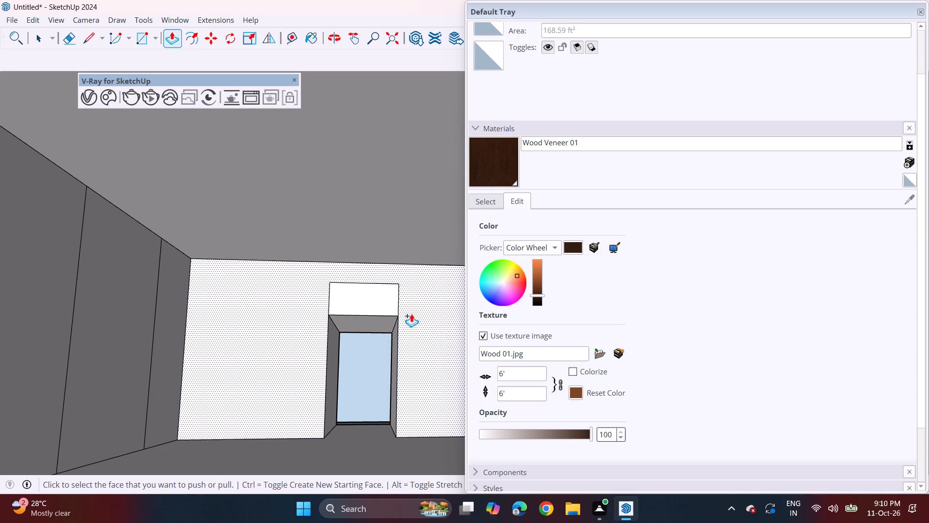
Paint the panel above the ground-floor door and two alternate vertical strips of the adjoining side wall with Wood Veneer 01.
scroll(405, 306, "down", 3)
left_click_drag(493, 164, 485, 177)
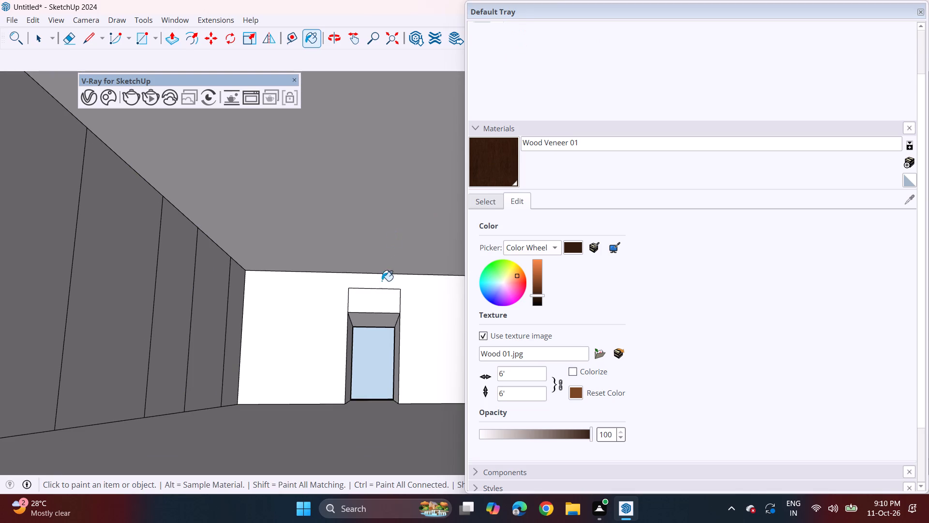
left_click(381, 302)
left_click(138, 317)
left_click(221, 318)
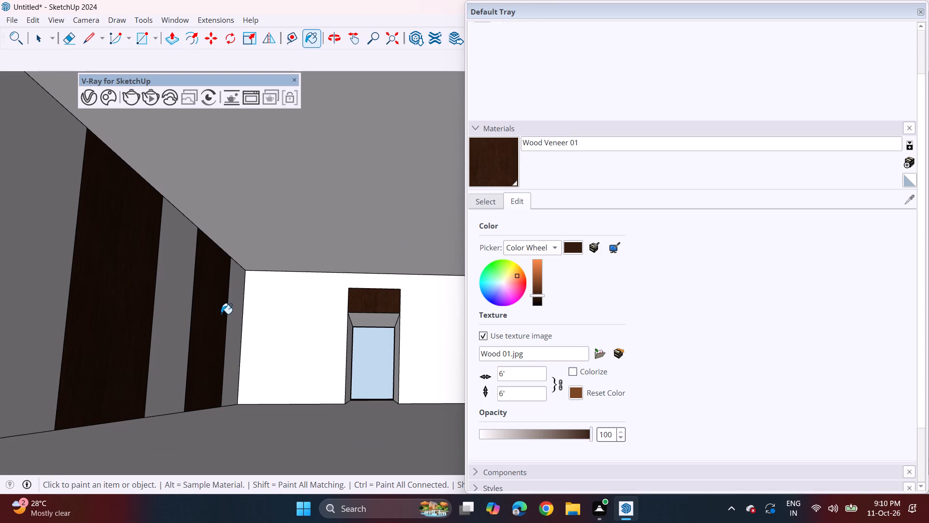
Draw three small, spaced rectangles across the top face of the front boundary wall, below the open gap under the first floor.
middle_click_drag(221, 314, 220, 324)
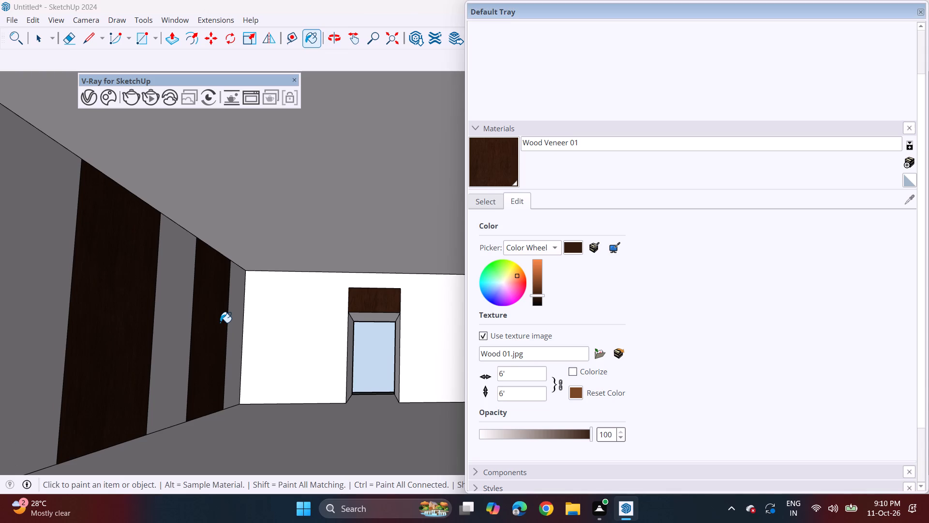
scroll(220, 323, "down", 10)
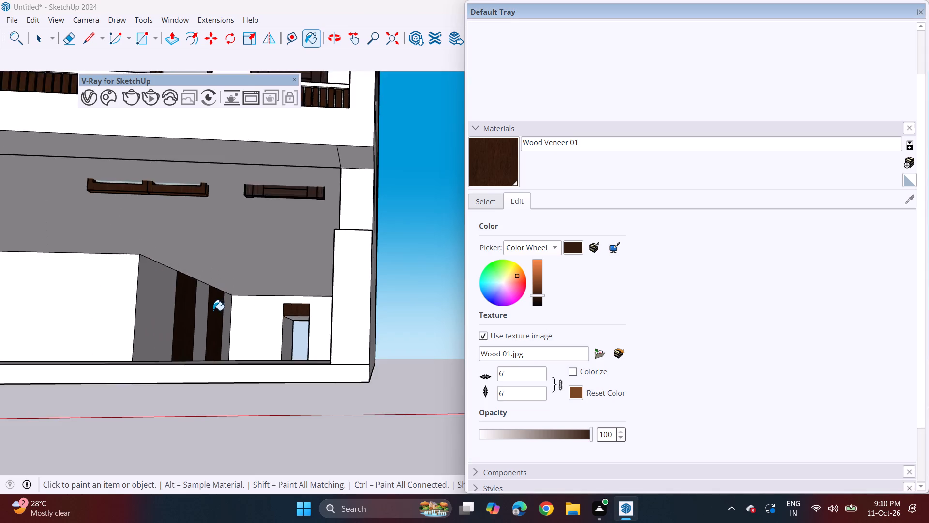
scroll(213, 310, "down", 5)
middle_click_drag(120, 317, 262, 340, "shift")
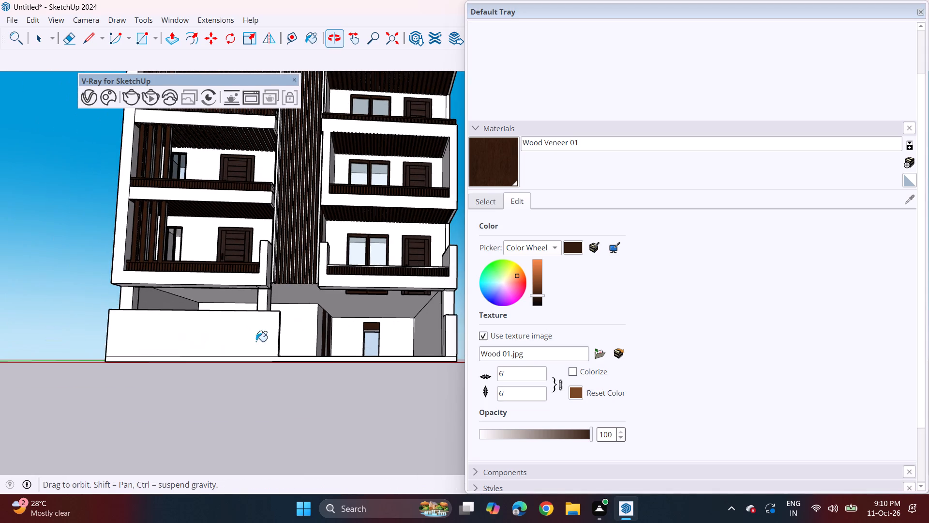
scroll(220, 298, "up", 2)
middle_click_drag(220, 298, 205, 273)
middle_click_drag(195, 316, 149, 382)
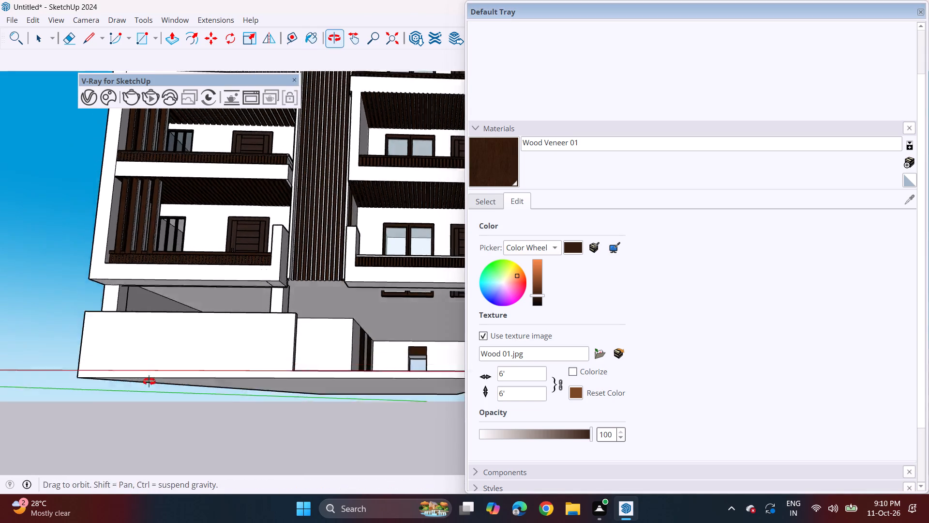
middle_click_drag(149, 382, 137, 397)
scroll(217, 306, "up", 2)
middle_click_drag(201, 314, 226, 344)
scroll(228, 337, "up", 8)
middle_click_drag(200, 327, 236, 342)
scroll(235, 343, "up", 4)
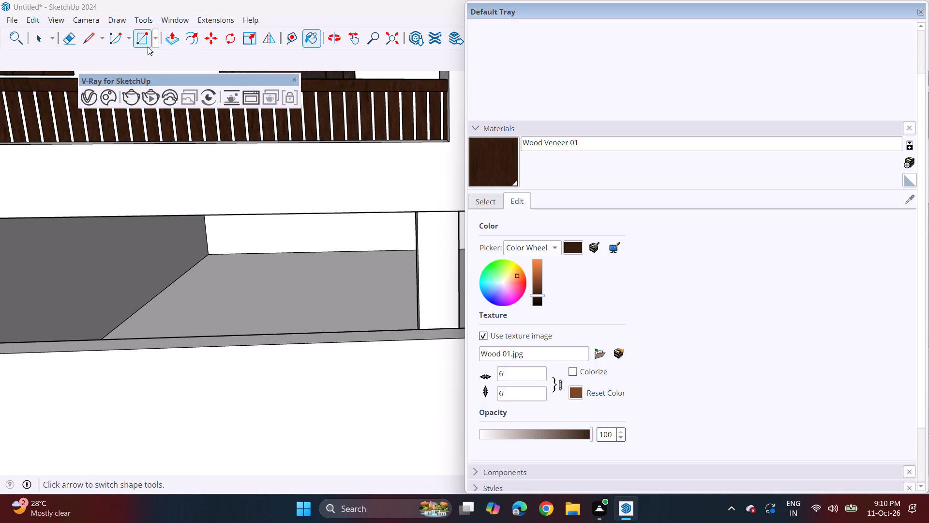
left_click(145, 43)
left_click(192, 347)
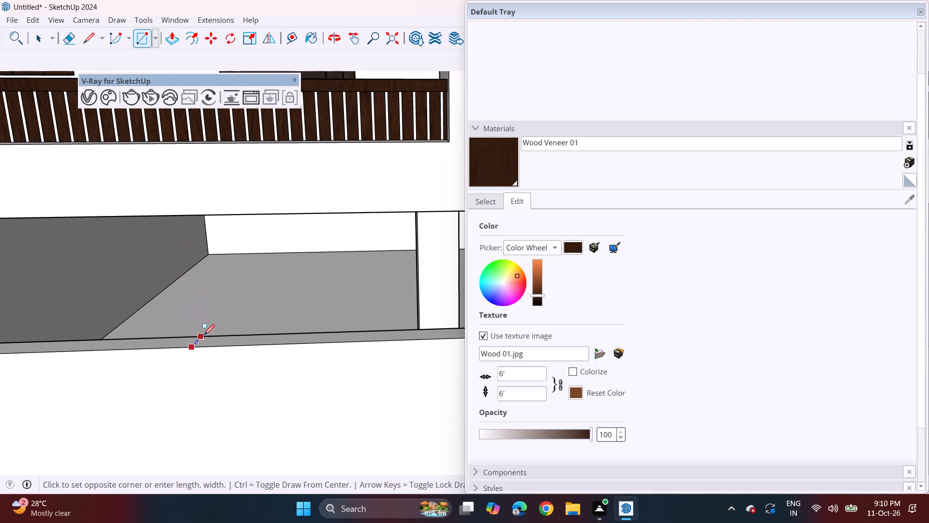
left_click(219, 337)
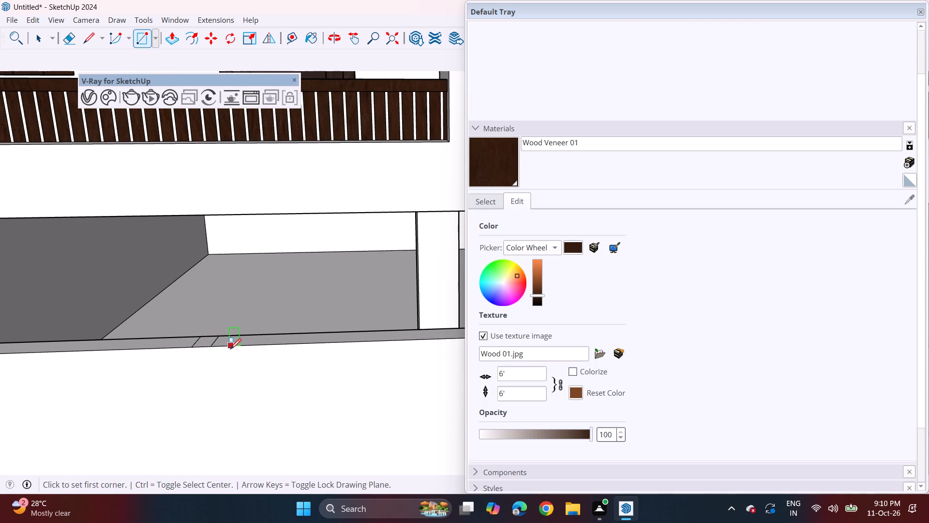
left_click(230, 348)
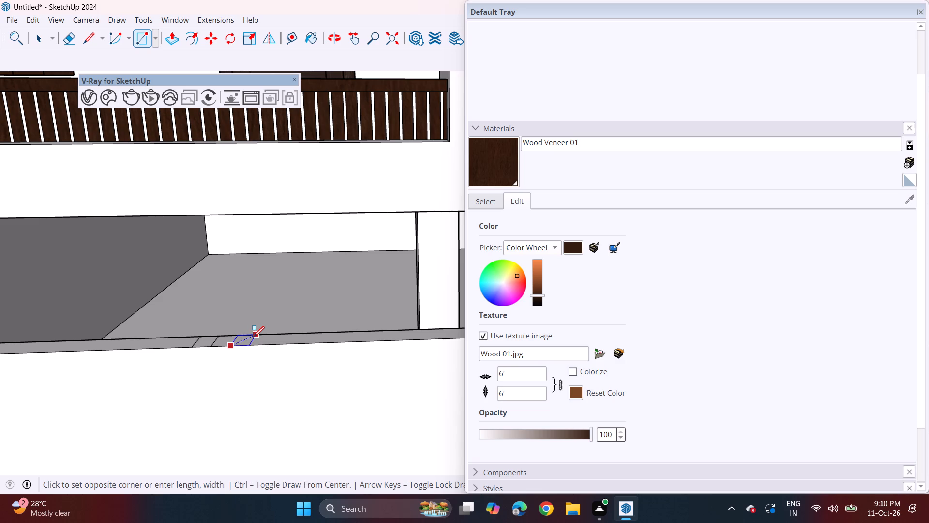
left_click(254, 337)
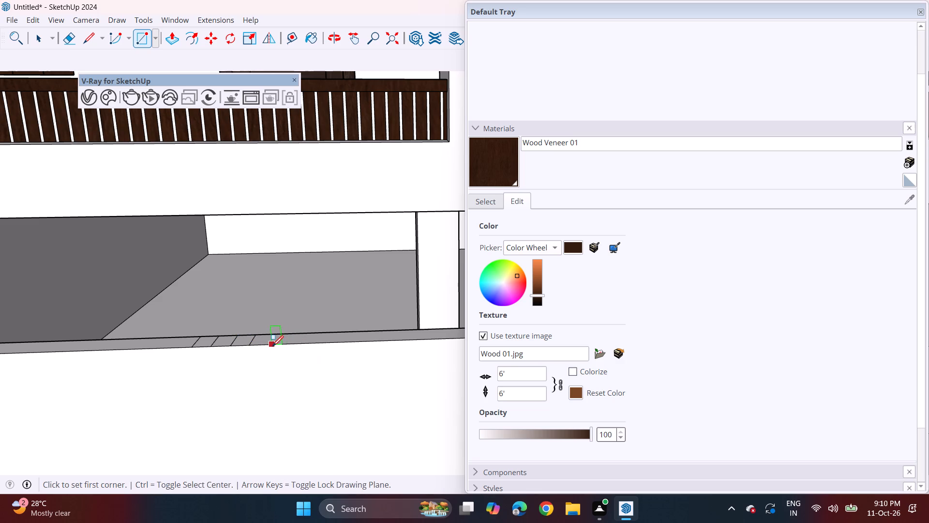
left_click(272, 346)
left_click(295, 330)
Paint the three small rectangles on top of the boundary wall with Wood Veneer 01.
left_click(479, 174)
left_click(211, 338)
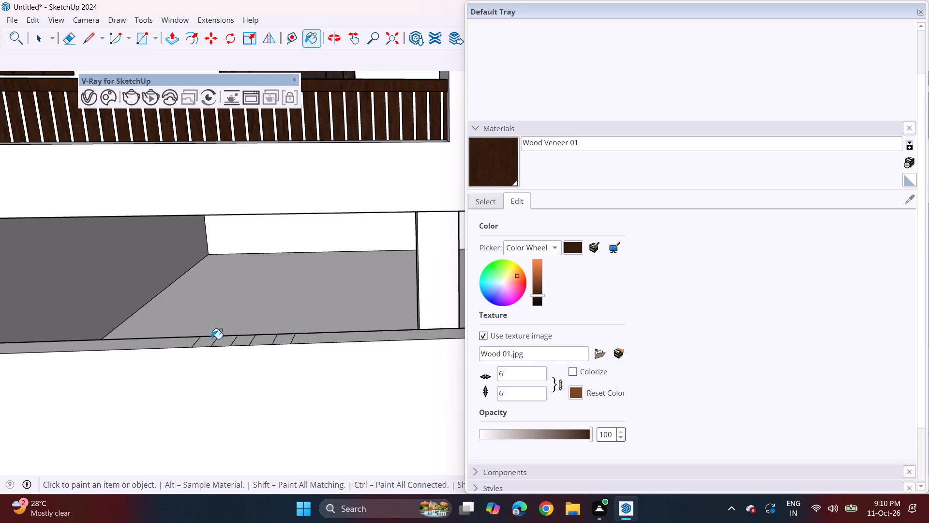
left_click(245, 340)
left_click(292, 339)
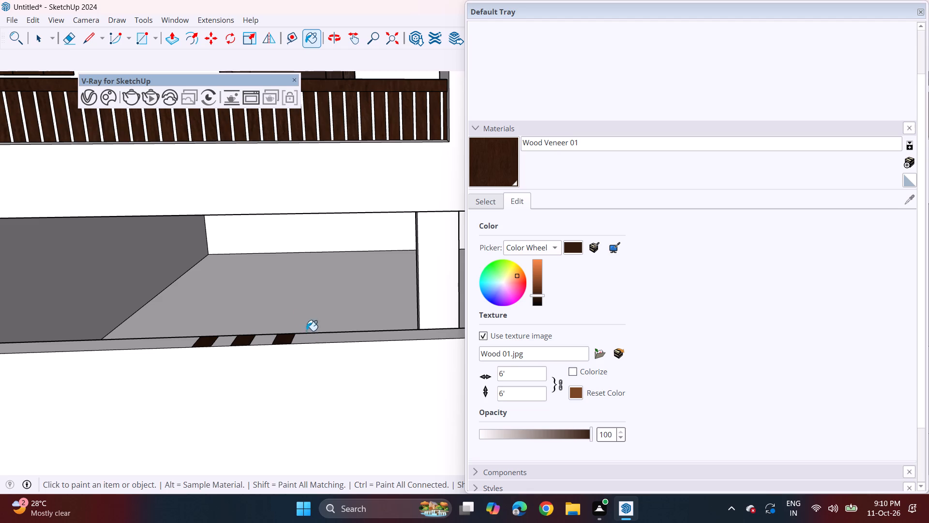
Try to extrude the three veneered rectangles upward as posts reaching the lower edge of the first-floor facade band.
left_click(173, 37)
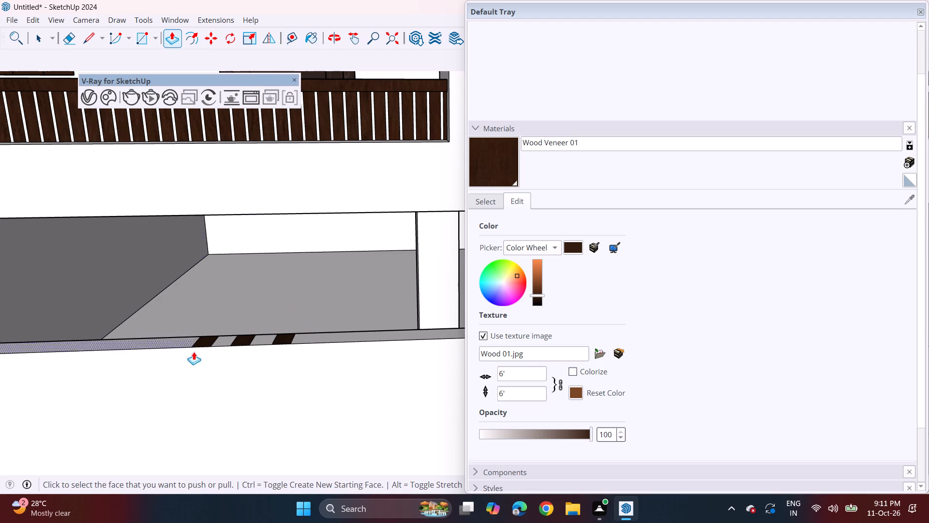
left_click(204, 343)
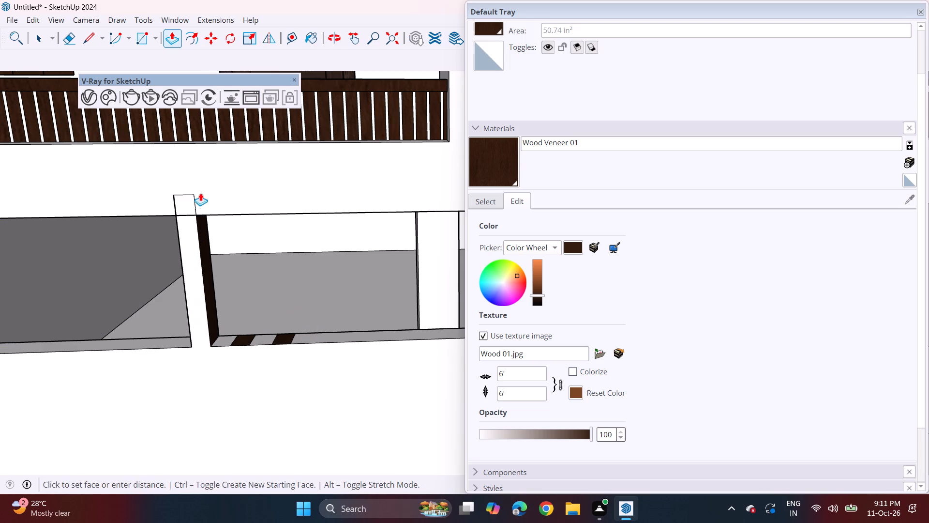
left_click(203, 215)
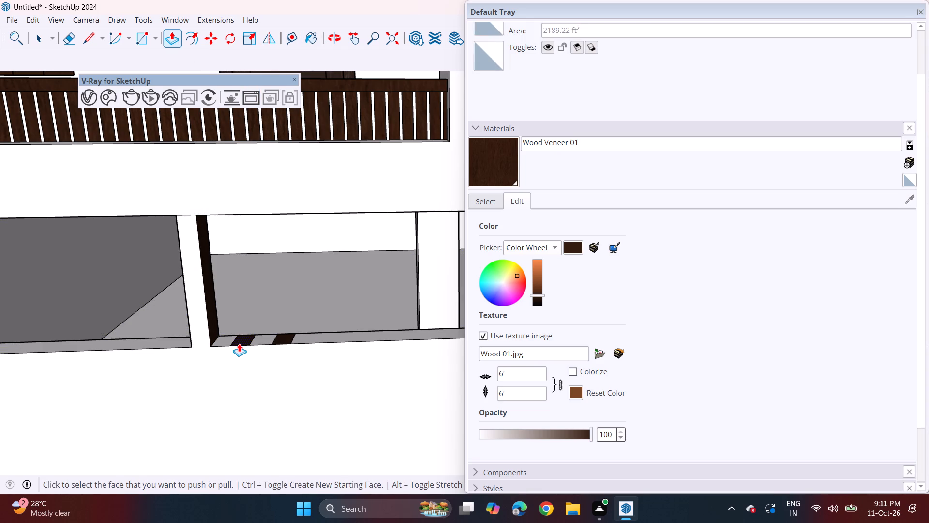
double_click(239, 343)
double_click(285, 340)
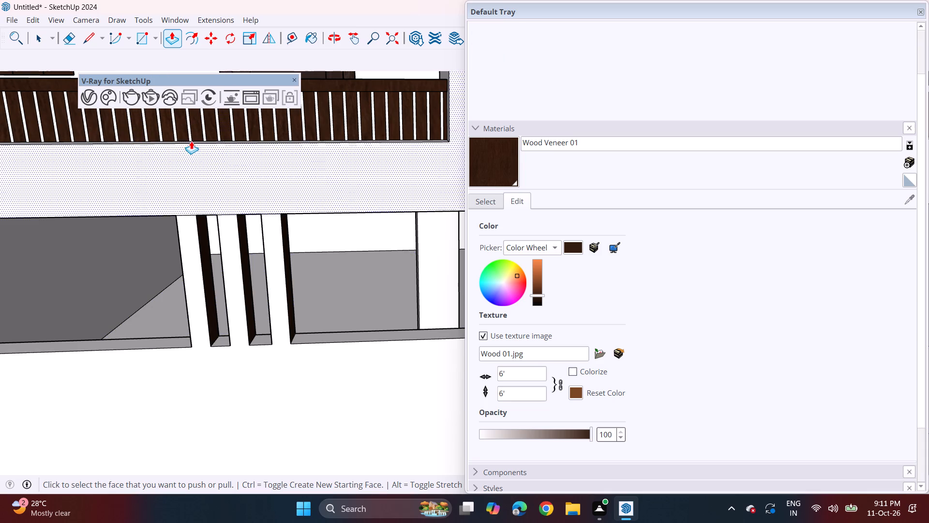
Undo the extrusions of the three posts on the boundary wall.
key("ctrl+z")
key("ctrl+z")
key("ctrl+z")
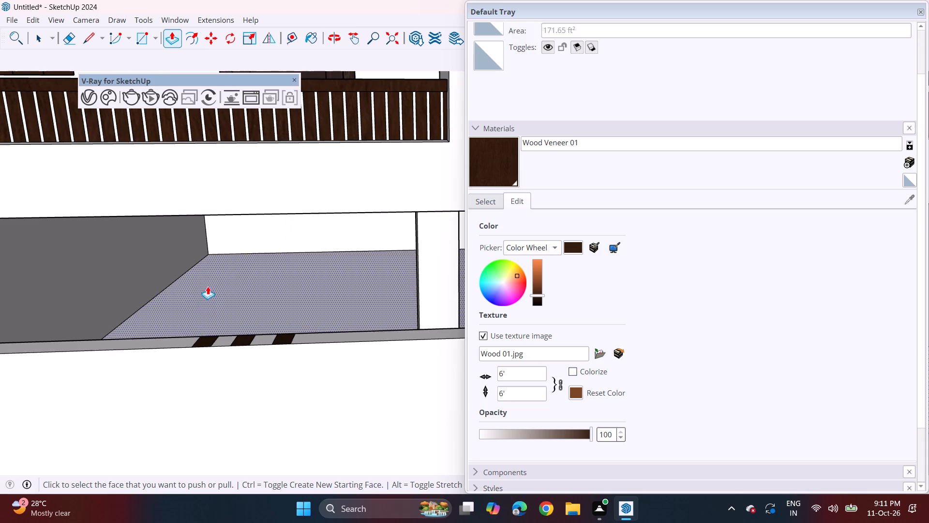
Extrude the three veneered rectangles on the boundary wall upward as posts reaching the underside of the first-floor facade band.
left_click(204, 338)
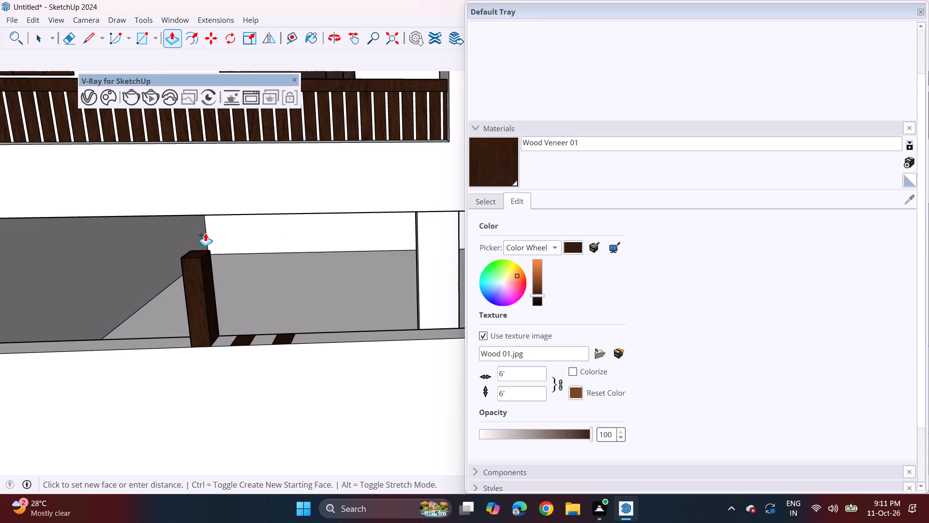
left_click(205, 213)
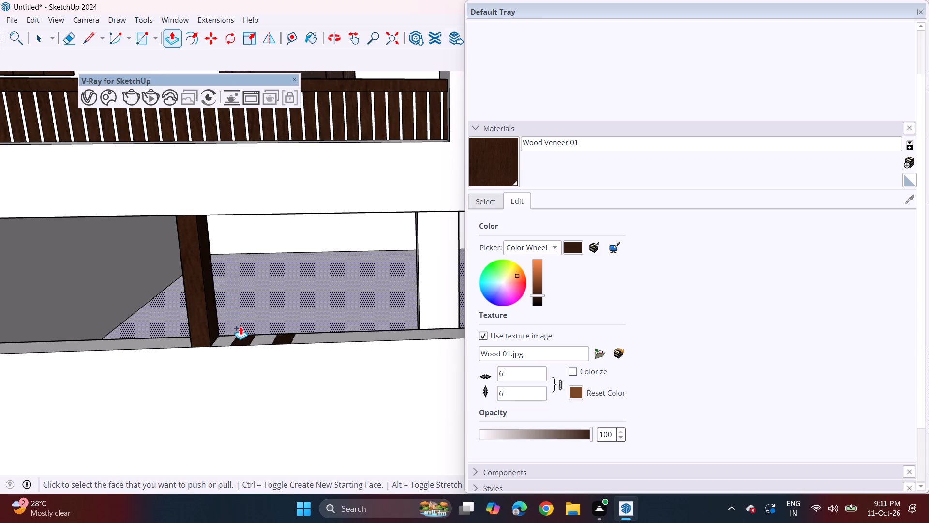
double_click(240, 338)
double_click(288, 340)
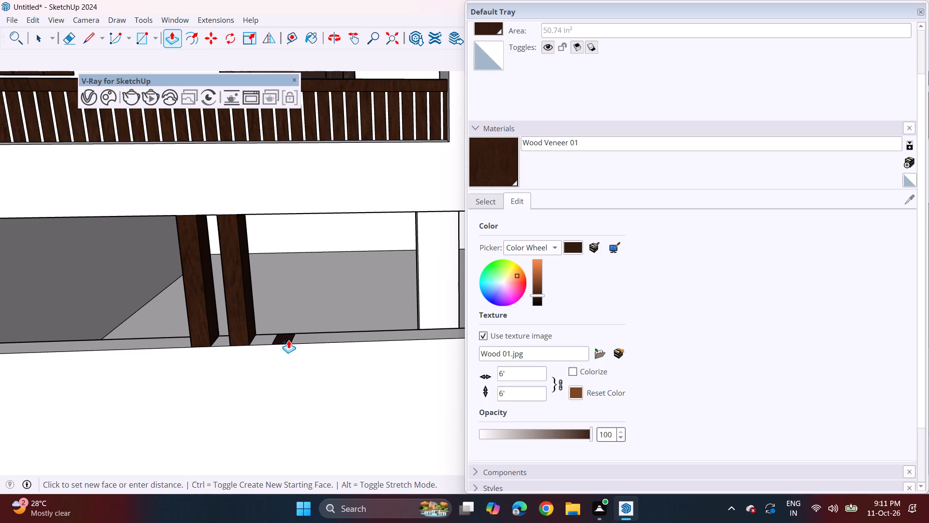
Move the door from the first-floor right-hand balcony into the ground-floor door opening, fitting its upper corner just below the veneer panel.
scroll(291, 329, "down", 4)
middle_click_drag(280, 328, 277, 256)
scroll(277, 256, "down", 9)
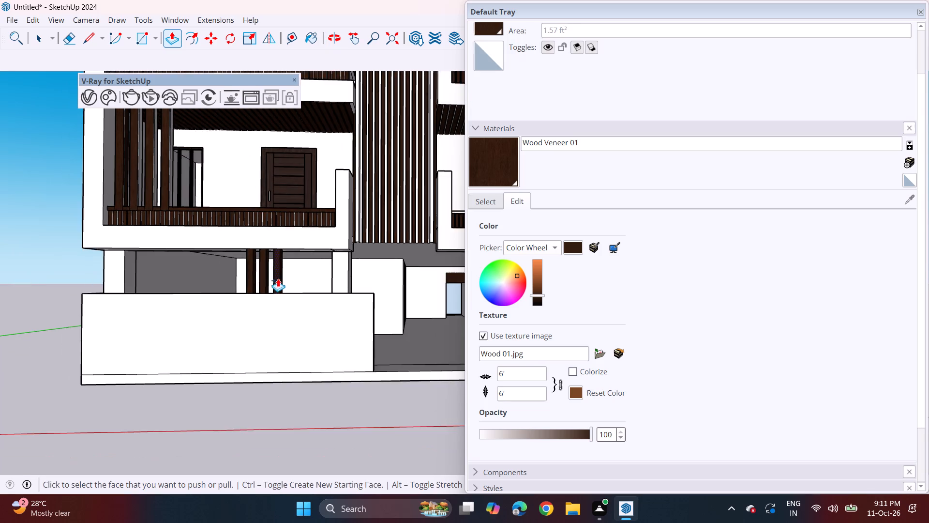
middle_click_drag(317, 305, 248, 324, "shift")
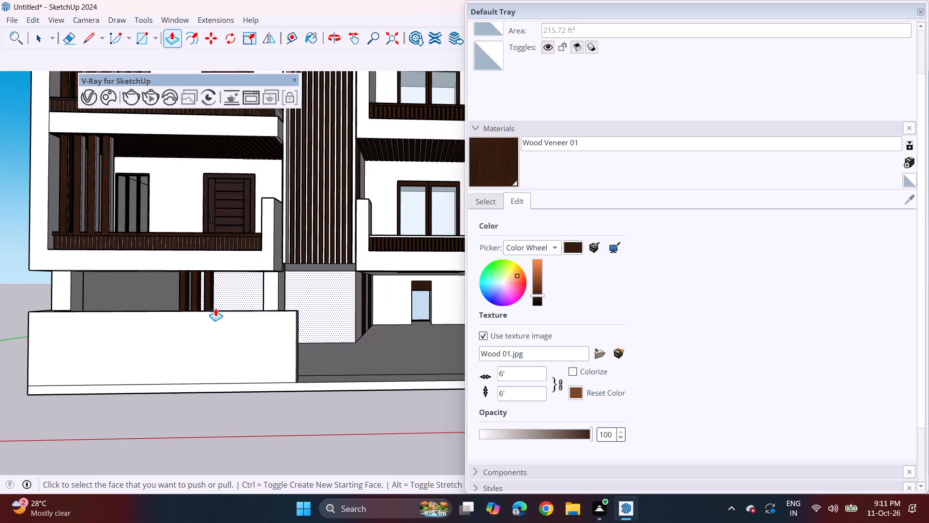
scroll(222, 311, "down", 3)
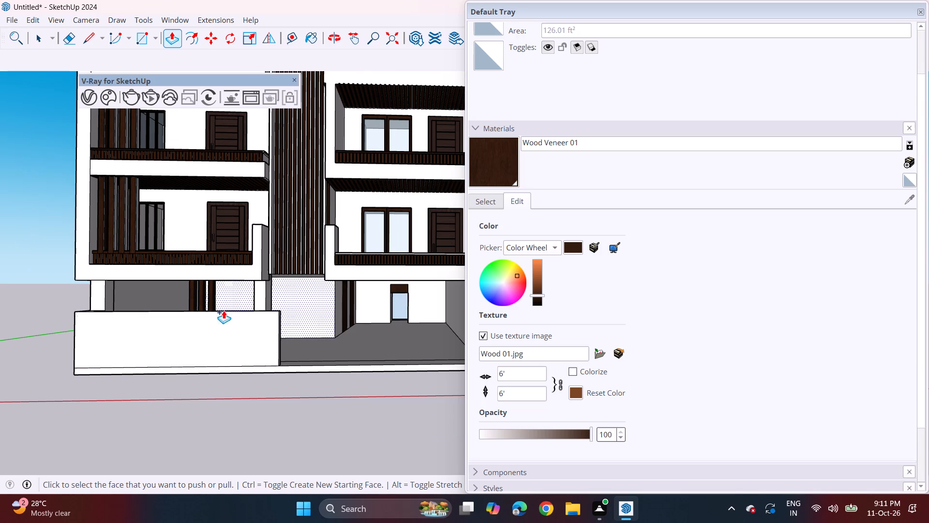
middle_click_drag(237, 309, 184, 314, "shift")
middle_click_drag(248, 281, 270, 278)
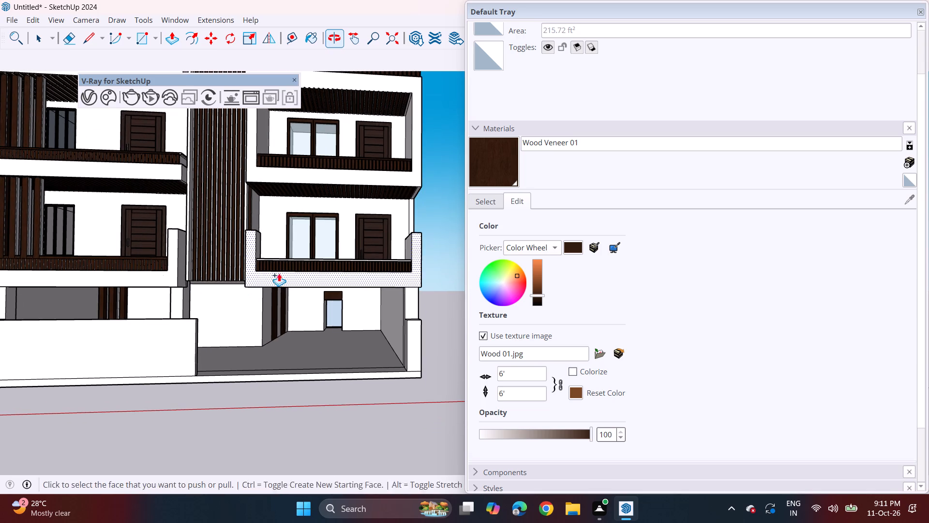
key("space")
left_click(357, 233)
left_click(371, 231)
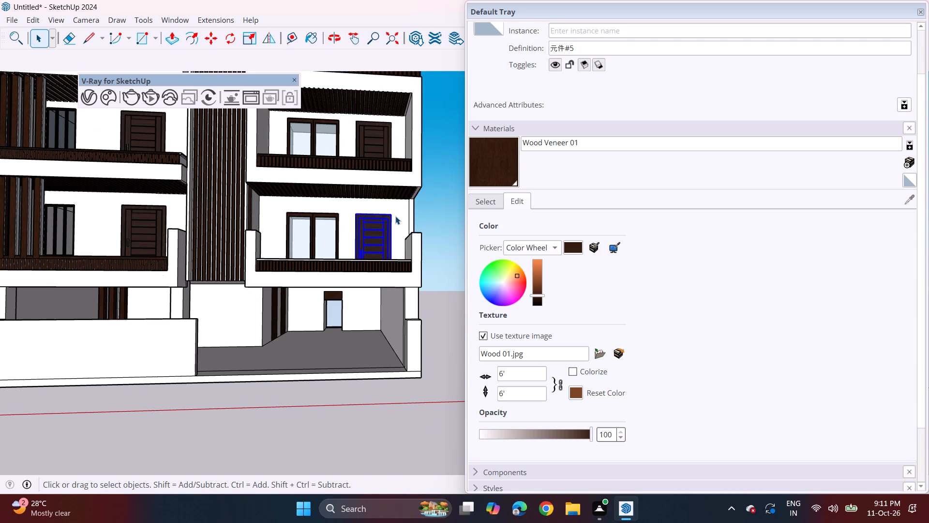
key("m")
left_click(391, 213)
scroll(341, 316, "up", 6)
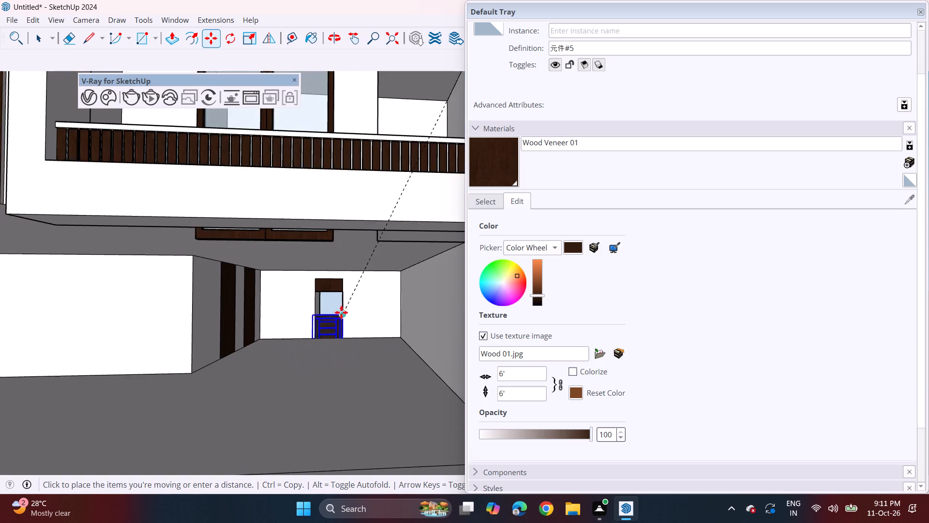
scroll(341, 312, "up", 7)
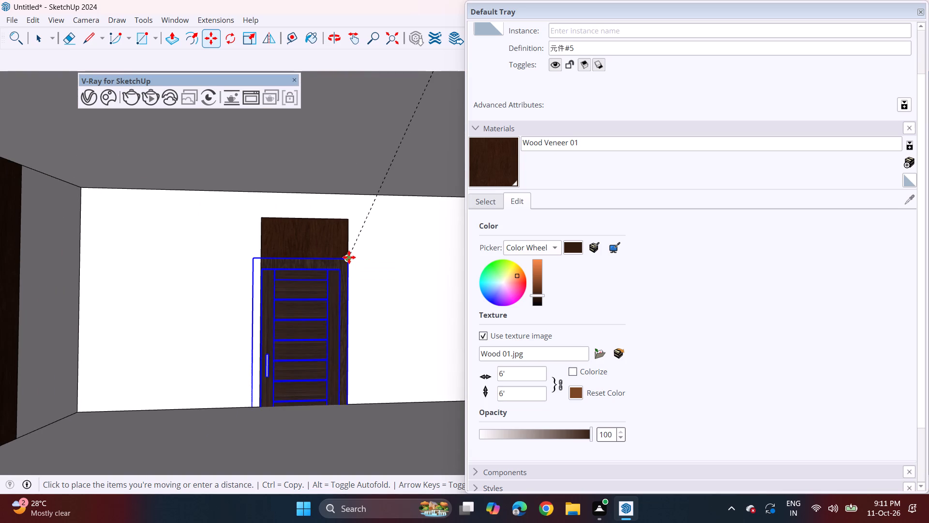
left_click(349, 257)
scroll(325, 302, "down", 18)
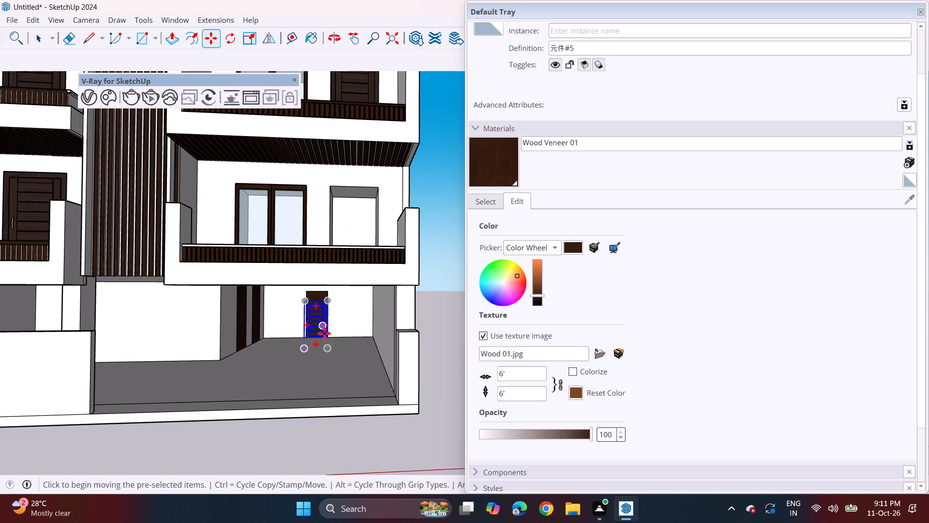
key("space")
left_click(420, 300)
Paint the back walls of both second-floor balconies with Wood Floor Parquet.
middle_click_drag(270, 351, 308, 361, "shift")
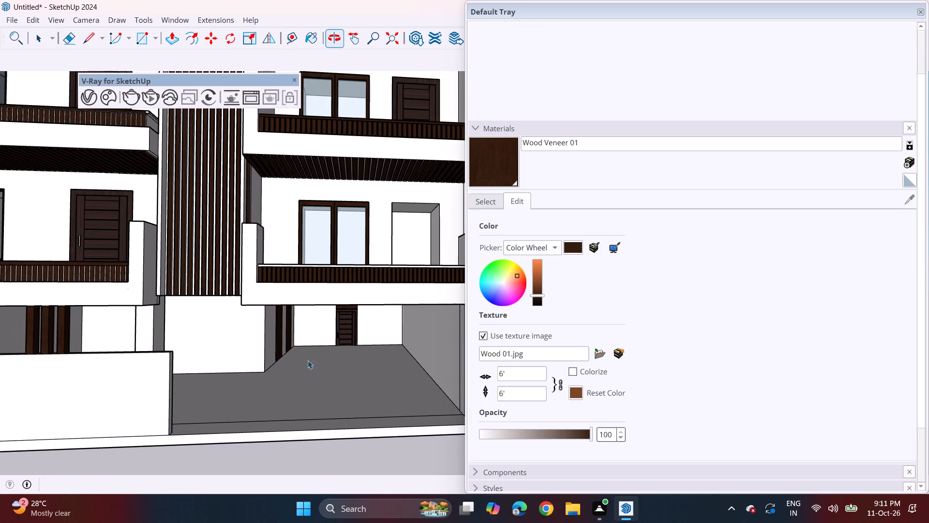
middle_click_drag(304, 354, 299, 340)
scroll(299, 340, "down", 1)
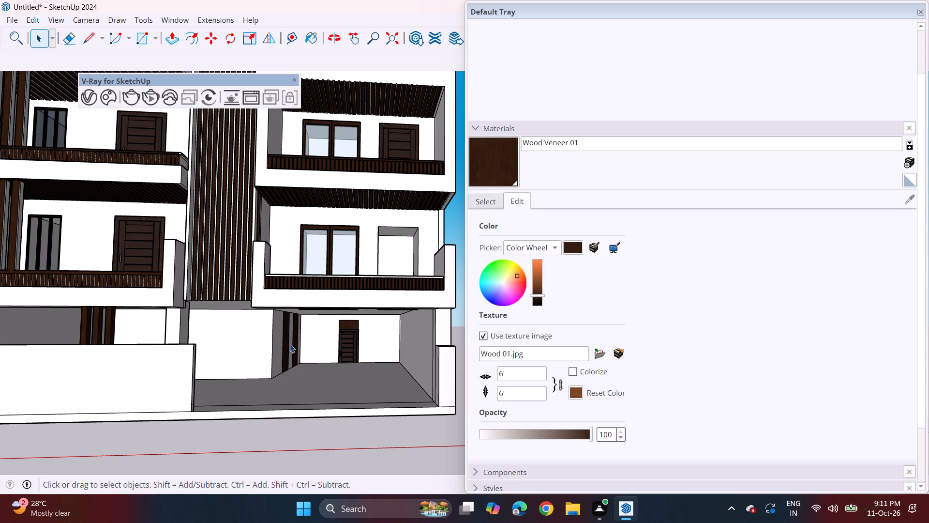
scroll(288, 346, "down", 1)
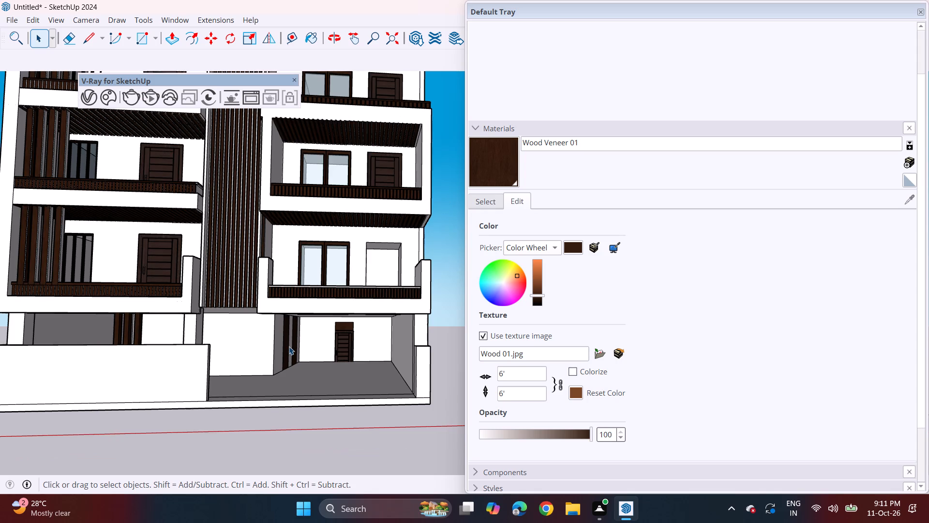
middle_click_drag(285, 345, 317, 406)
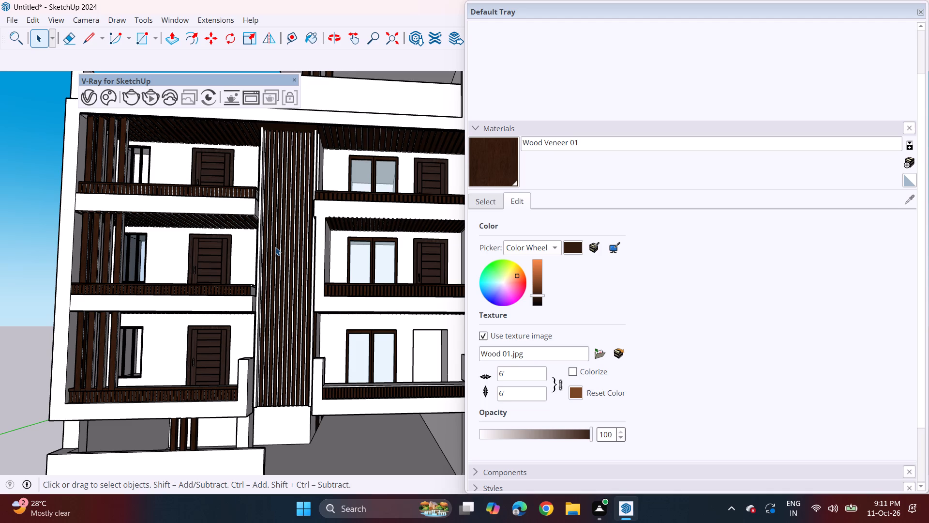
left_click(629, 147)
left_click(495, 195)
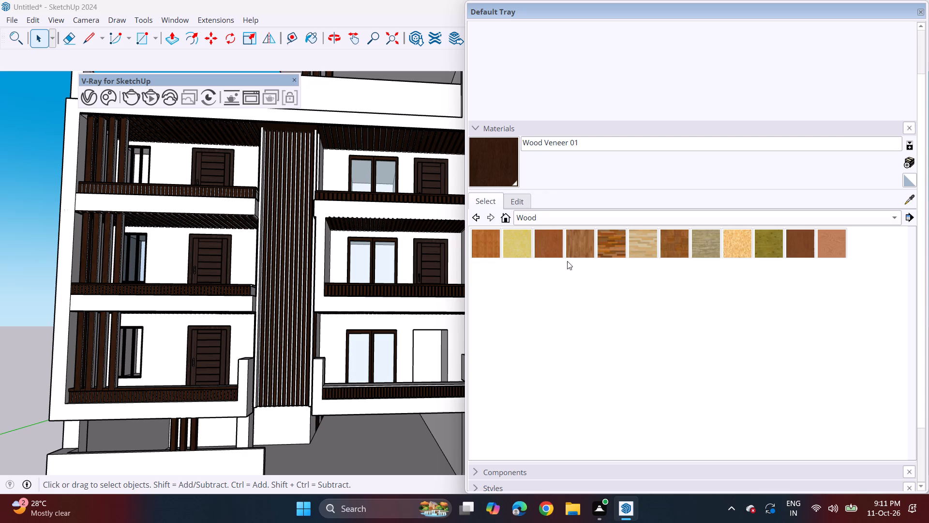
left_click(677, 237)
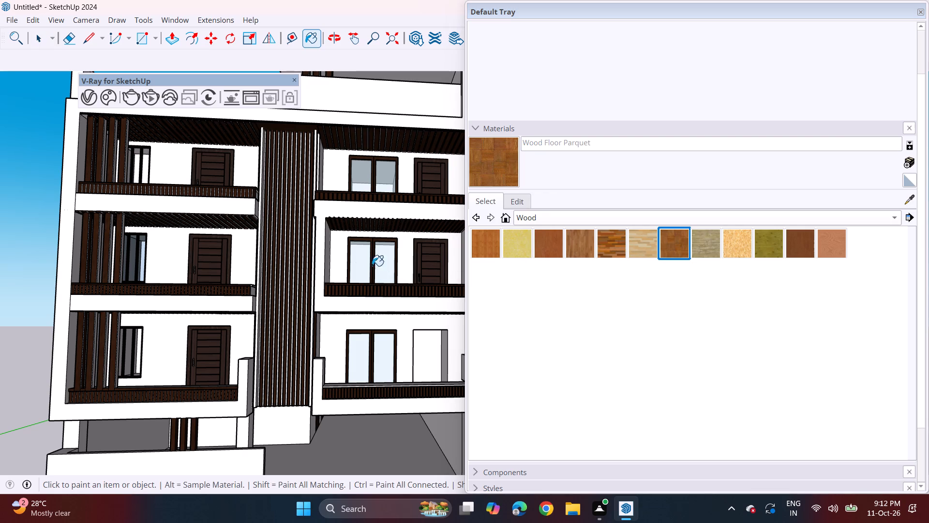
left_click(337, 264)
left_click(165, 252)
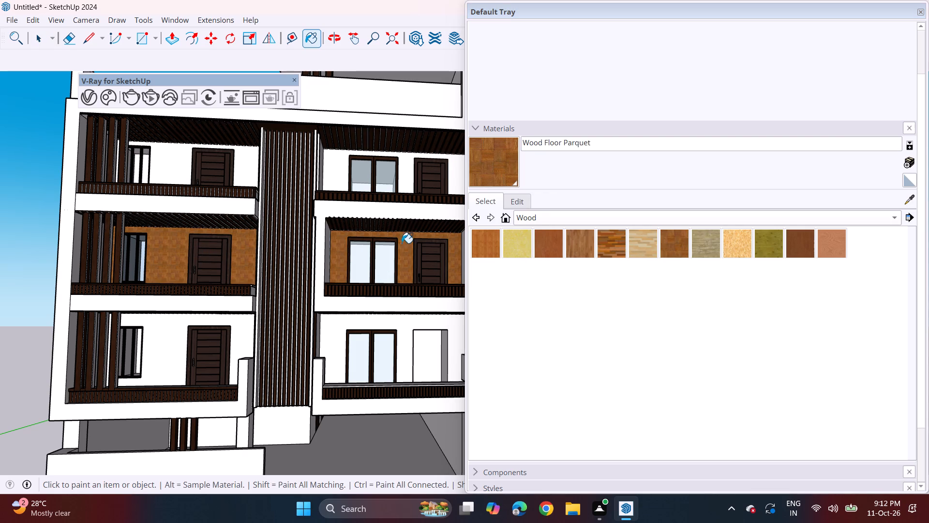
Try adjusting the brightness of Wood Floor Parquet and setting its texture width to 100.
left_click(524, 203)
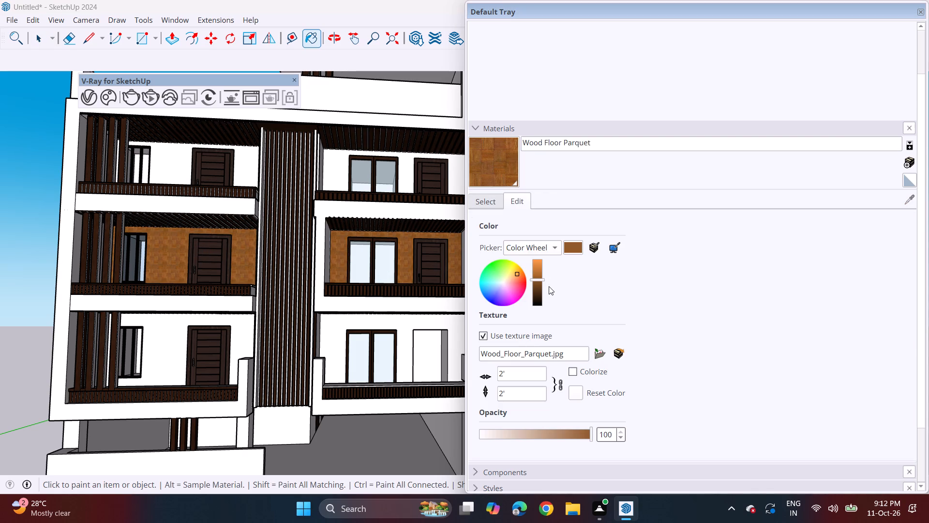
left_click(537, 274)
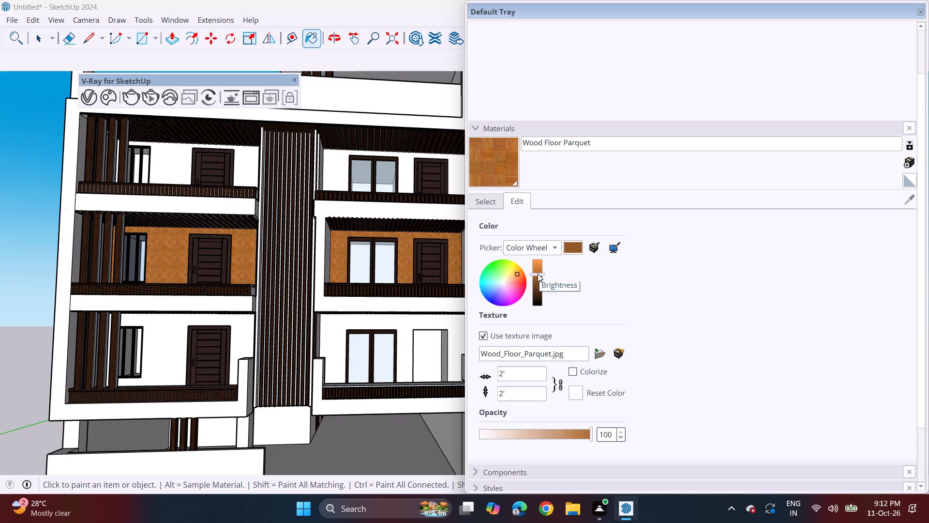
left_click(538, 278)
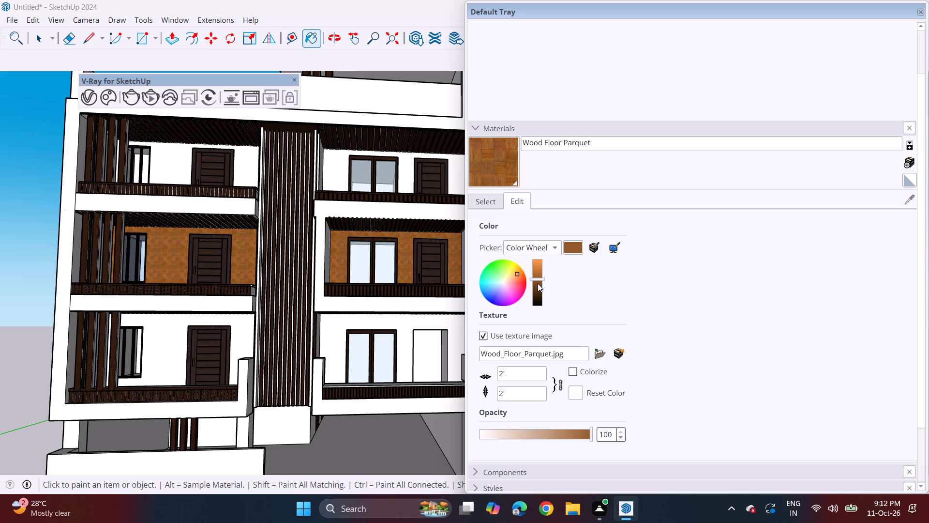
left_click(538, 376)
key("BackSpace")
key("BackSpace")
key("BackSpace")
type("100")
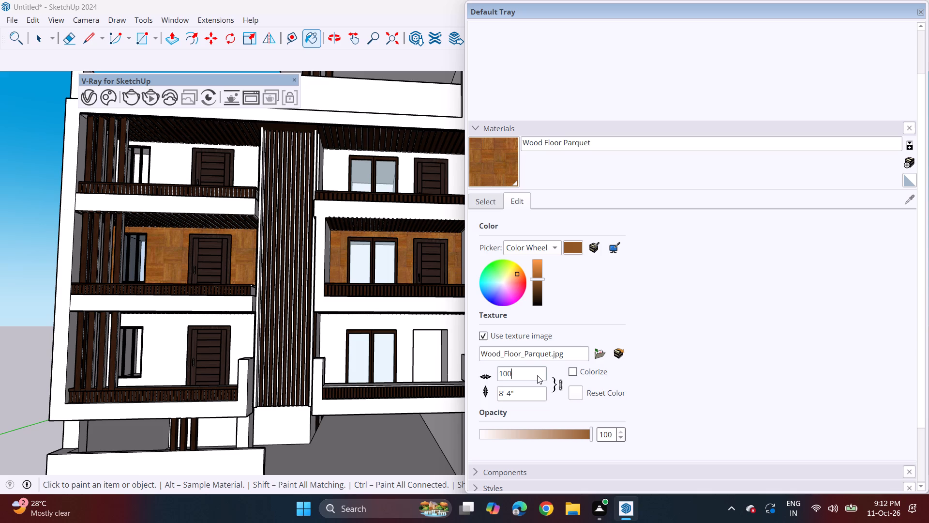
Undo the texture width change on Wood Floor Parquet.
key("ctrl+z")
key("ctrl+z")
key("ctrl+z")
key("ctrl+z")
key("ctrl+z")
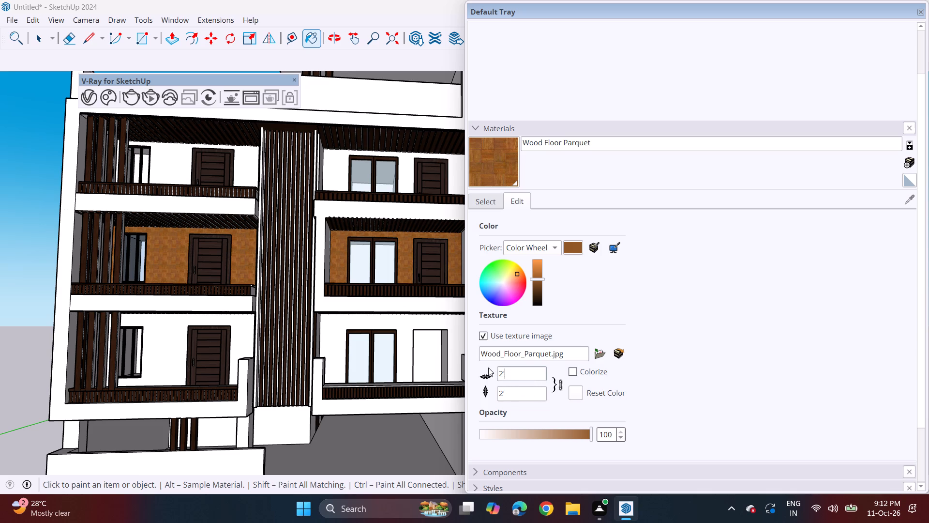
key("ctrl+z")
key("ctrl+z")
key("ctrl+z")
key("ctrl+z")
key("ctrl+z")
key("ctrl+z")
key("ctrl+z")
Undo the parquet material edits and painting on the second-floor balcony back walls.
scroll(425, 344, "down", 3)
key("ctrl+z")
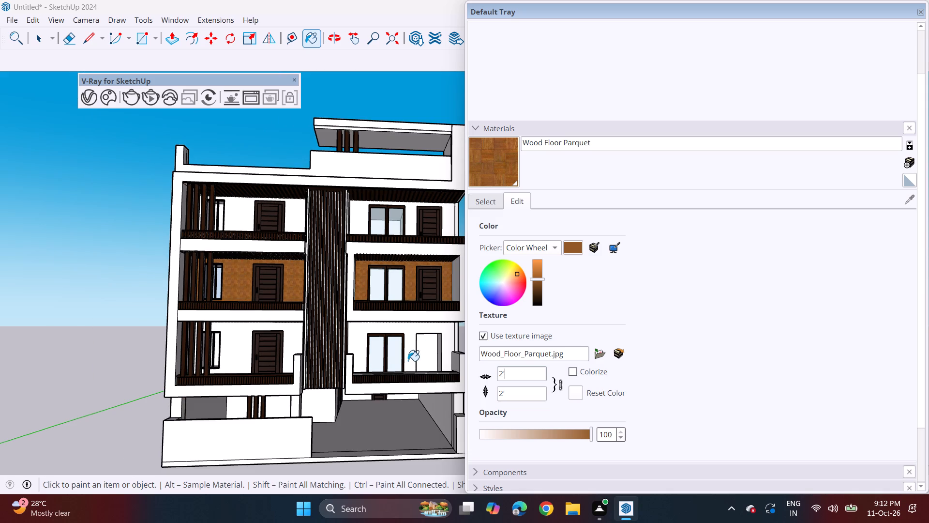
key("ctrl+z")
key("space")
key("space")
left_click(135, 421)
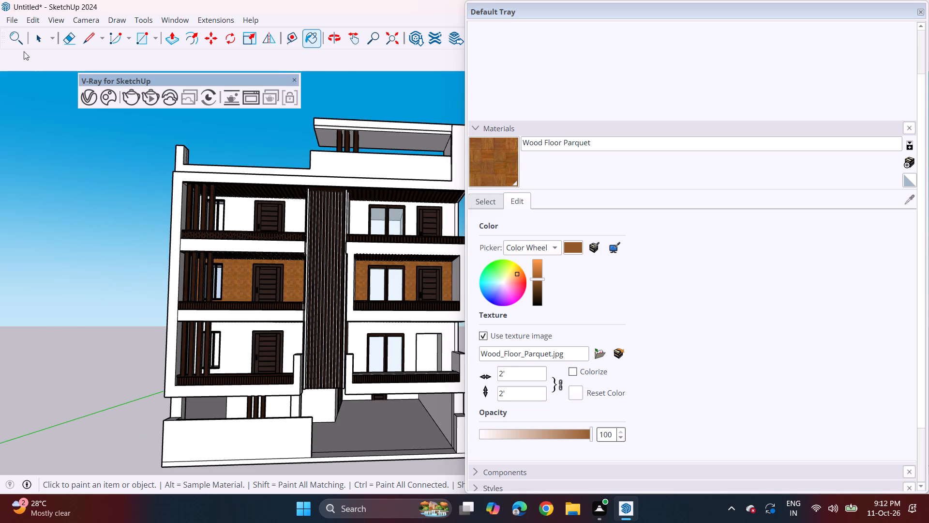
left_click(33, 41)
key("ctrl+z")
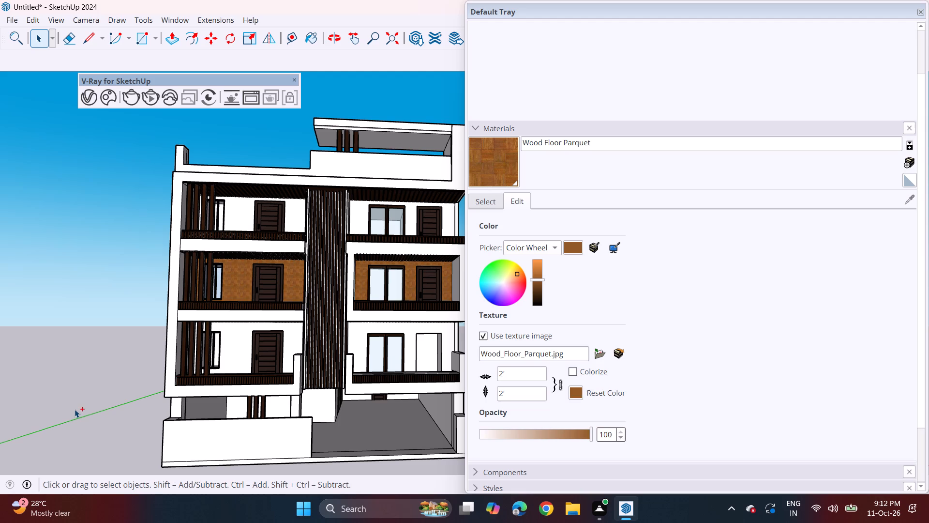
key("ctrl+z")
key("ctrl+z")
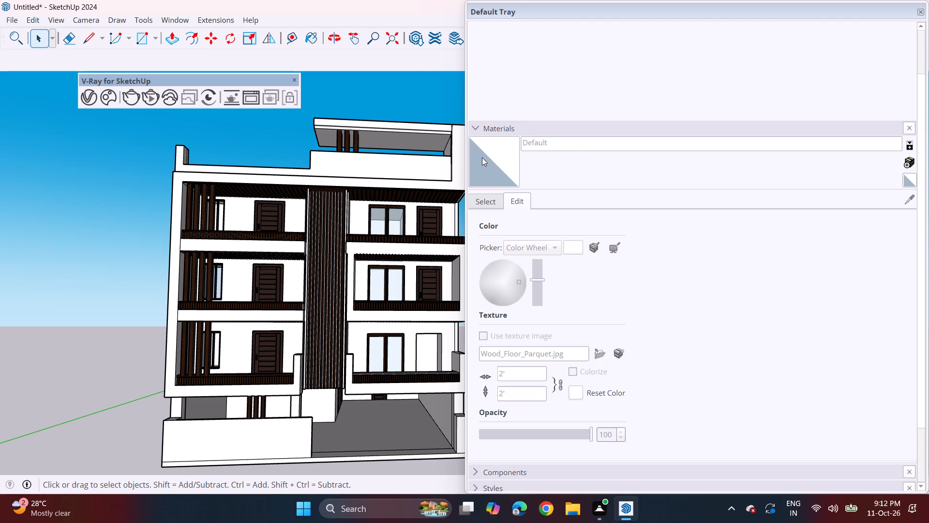
Paint the back walls of both balconies on the lowest balcony level with Wood Floor Parquet.
left_click(492, 202)
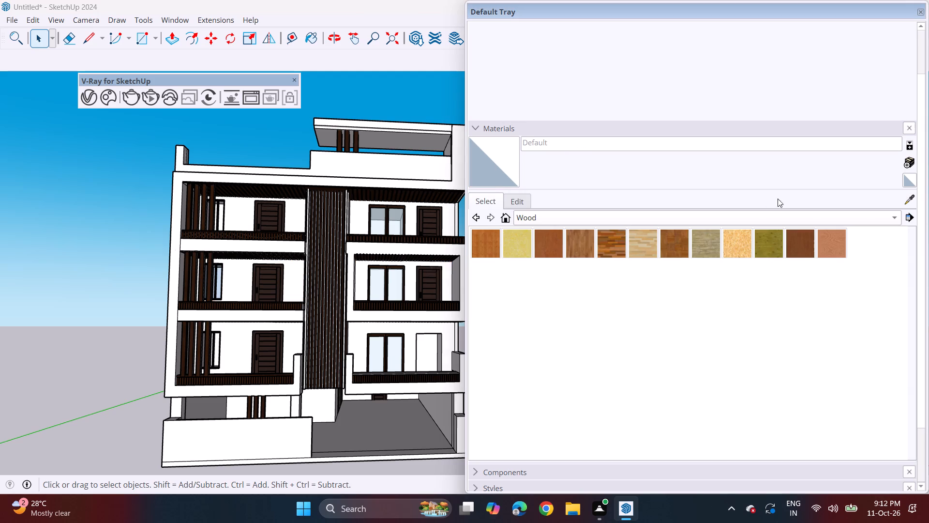
left_click(676, 245)
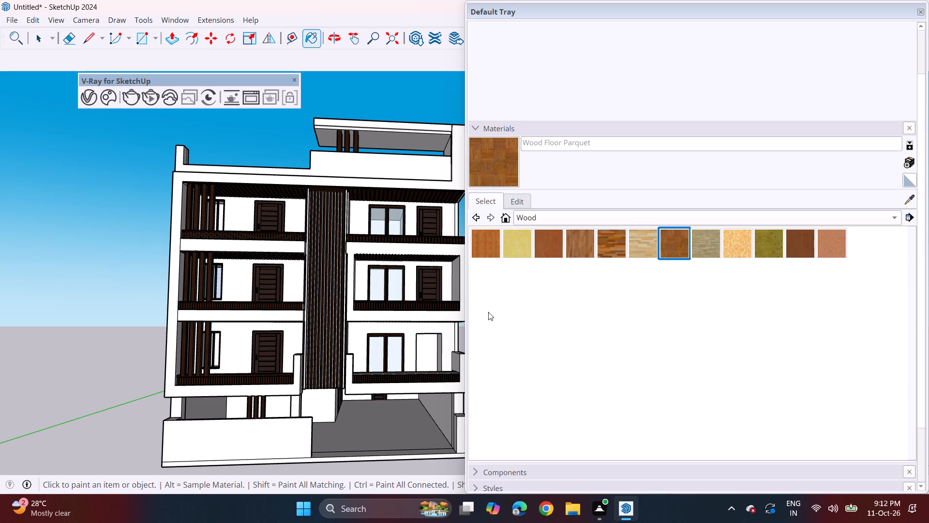
left_click(359, 347)
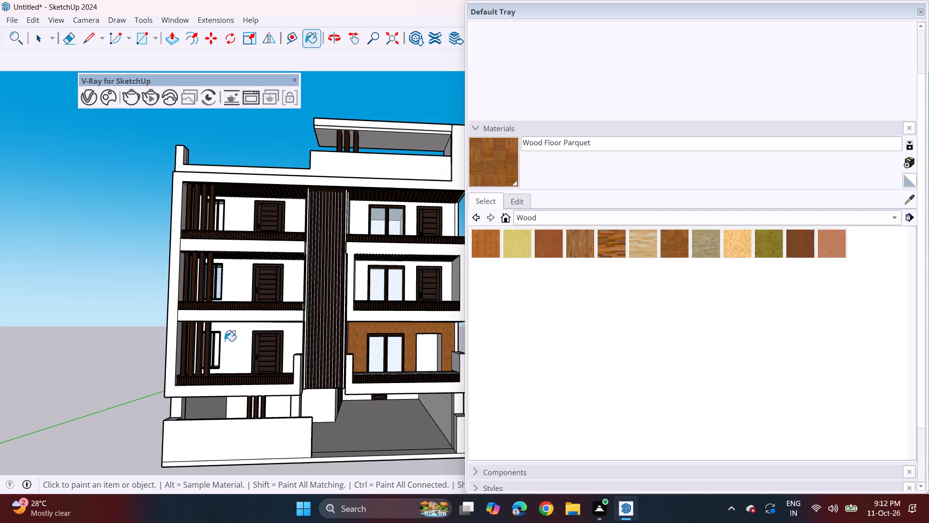
left_click(247, 338)
Darken the Wood Floor Parquet material slightly by lowering its colour brightness.
left_click(518, 201)
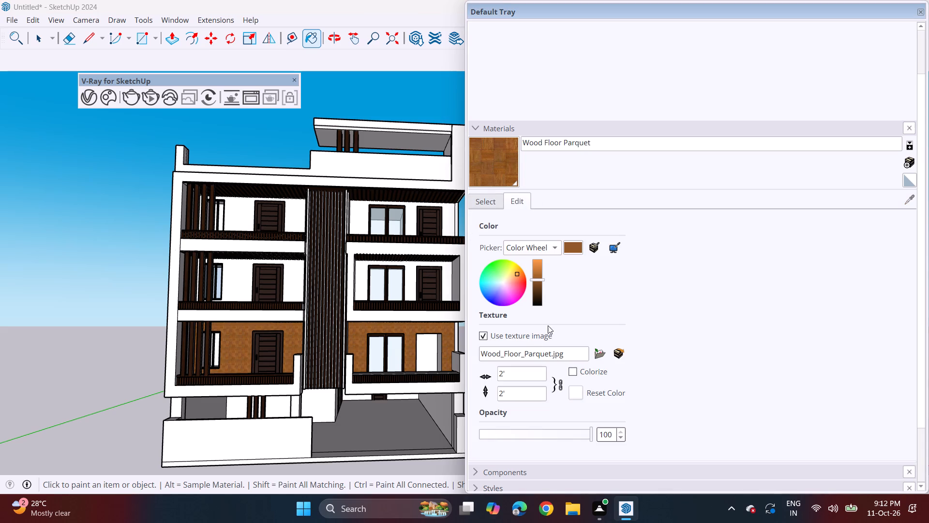
left_click(535, 286)
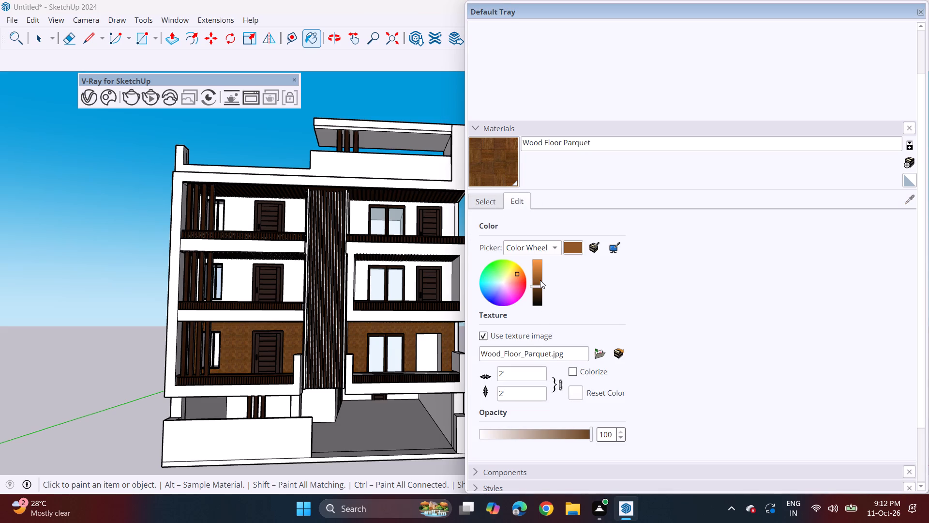
left_click(538, 283)
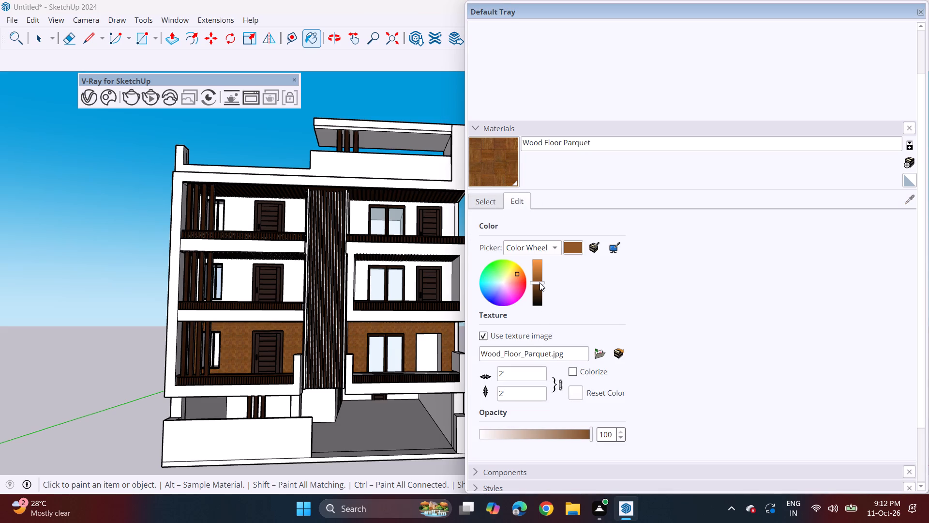
left_click(540, 281)
Copy the dark wood door from the middle balcony straight down into the empty door opening on the lowest balcony level.
key("space")
left_click(430, 287)
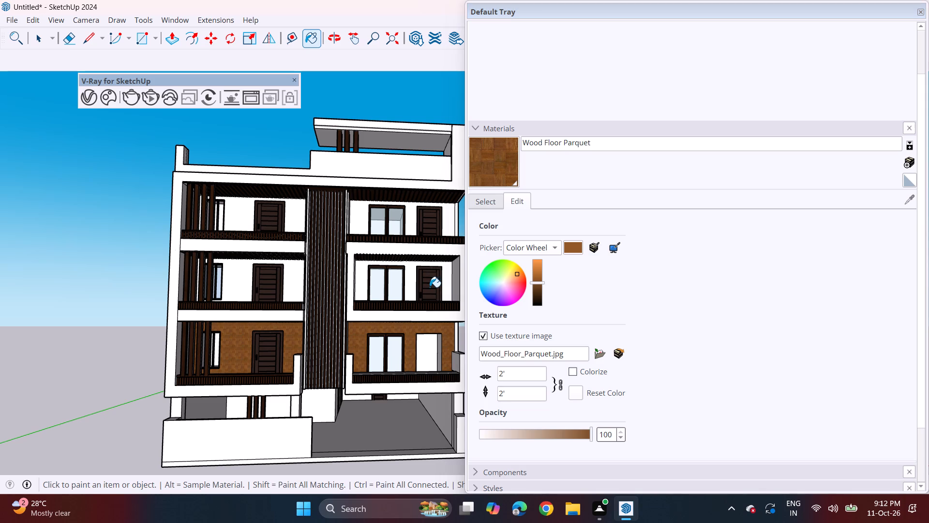
key("space")
left_click(427, 291)
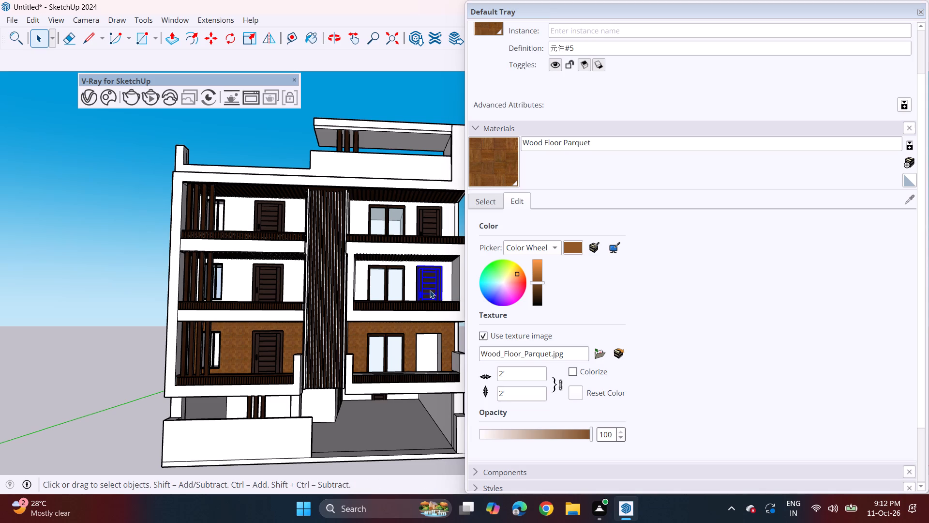
key("m")
left_click(443, 267)
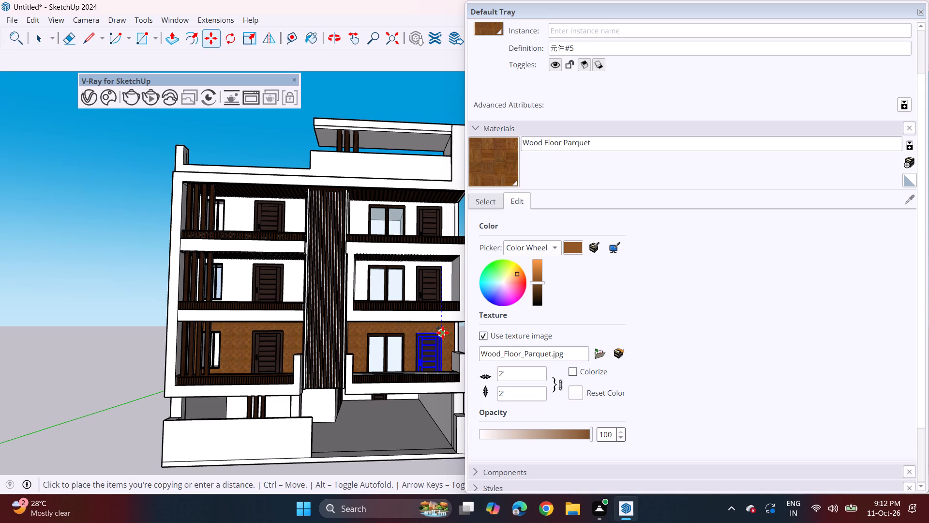
left_click(443, 333)
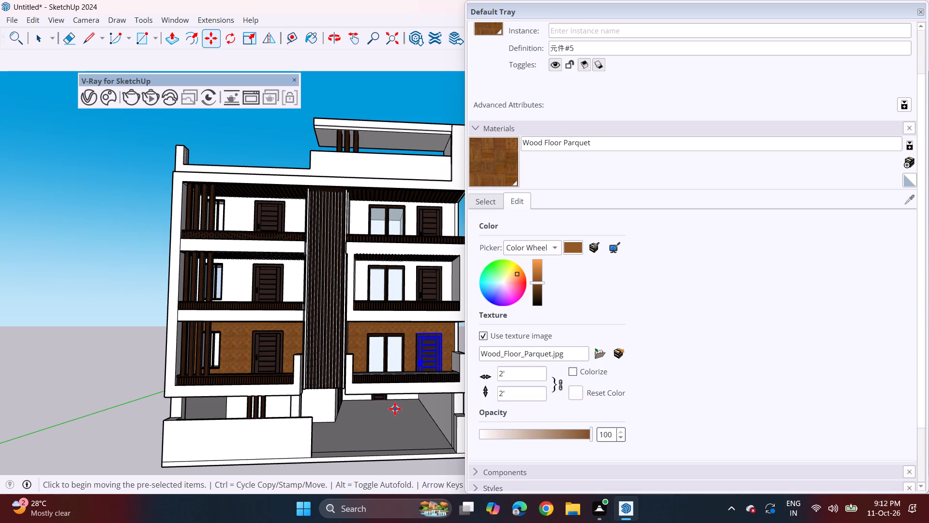
key("space")
left_click(133, 359)
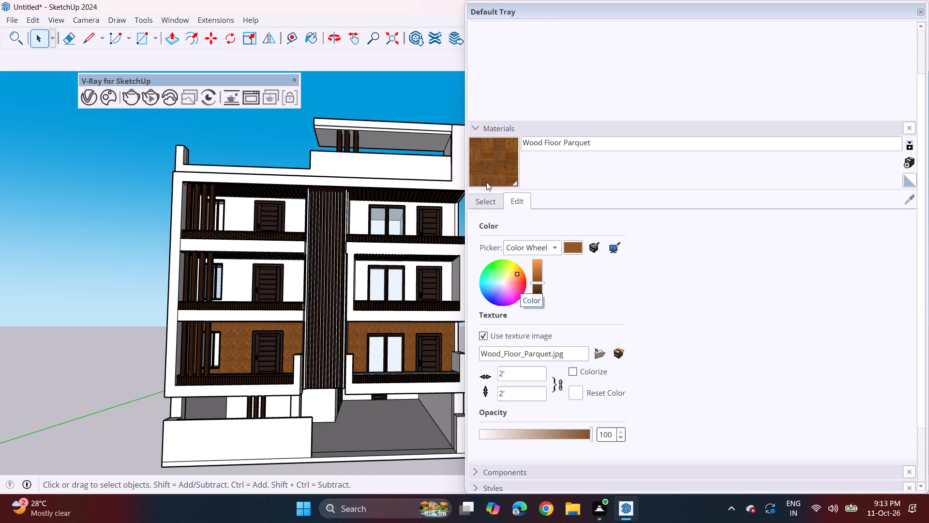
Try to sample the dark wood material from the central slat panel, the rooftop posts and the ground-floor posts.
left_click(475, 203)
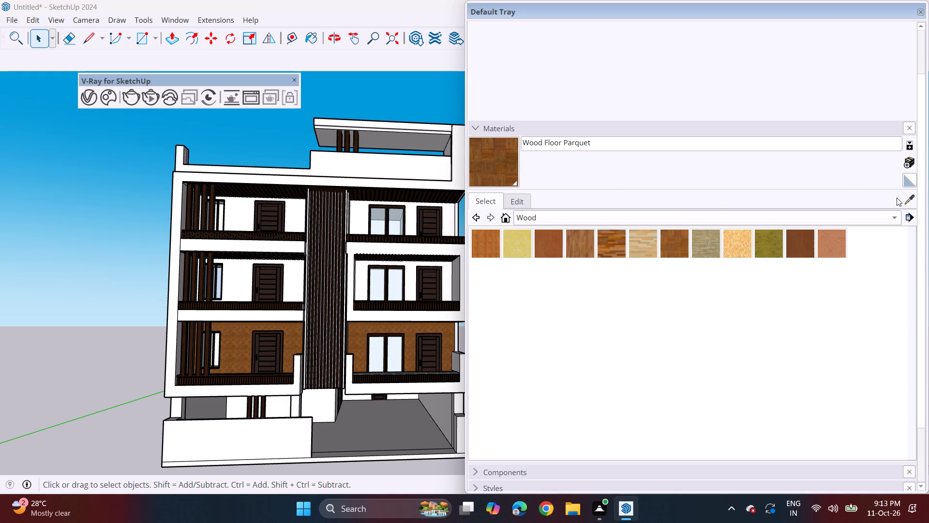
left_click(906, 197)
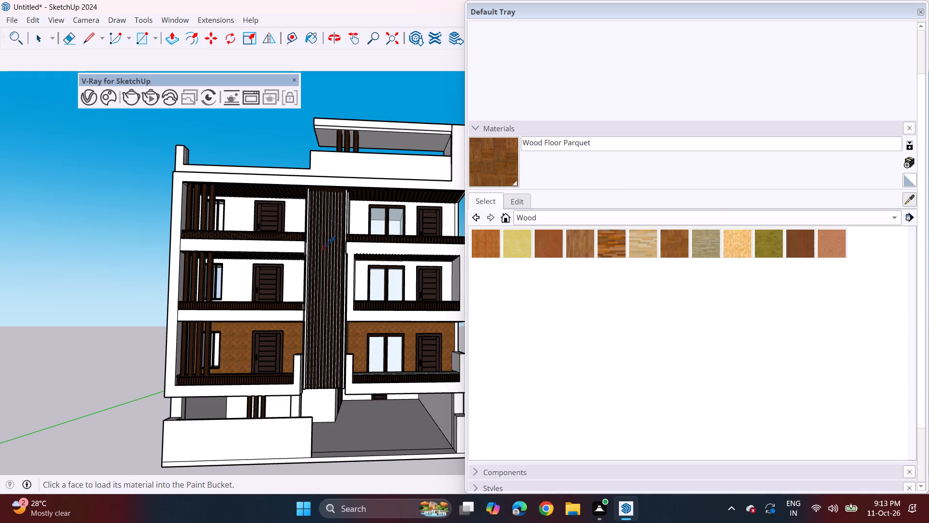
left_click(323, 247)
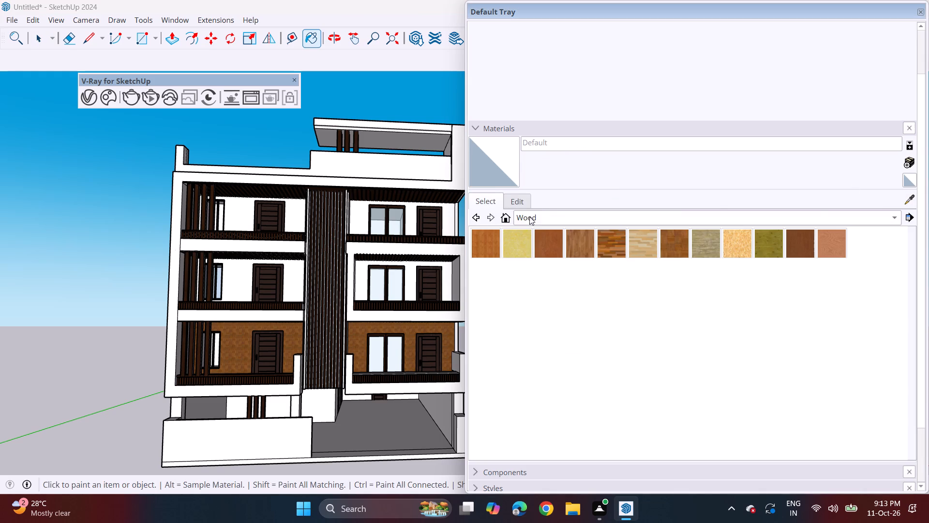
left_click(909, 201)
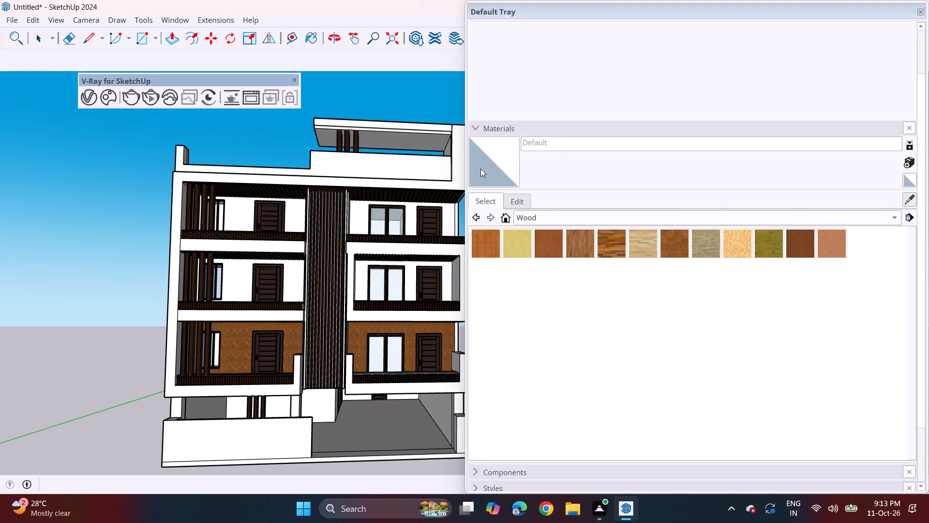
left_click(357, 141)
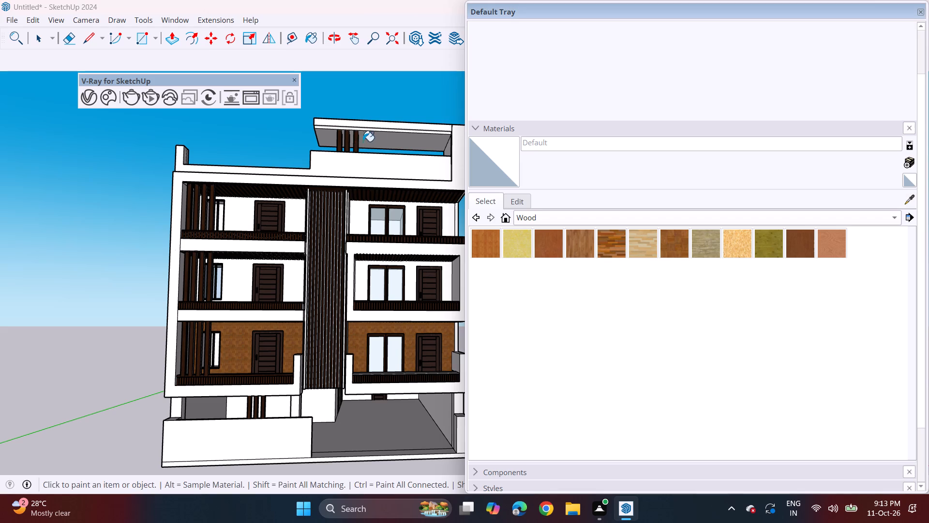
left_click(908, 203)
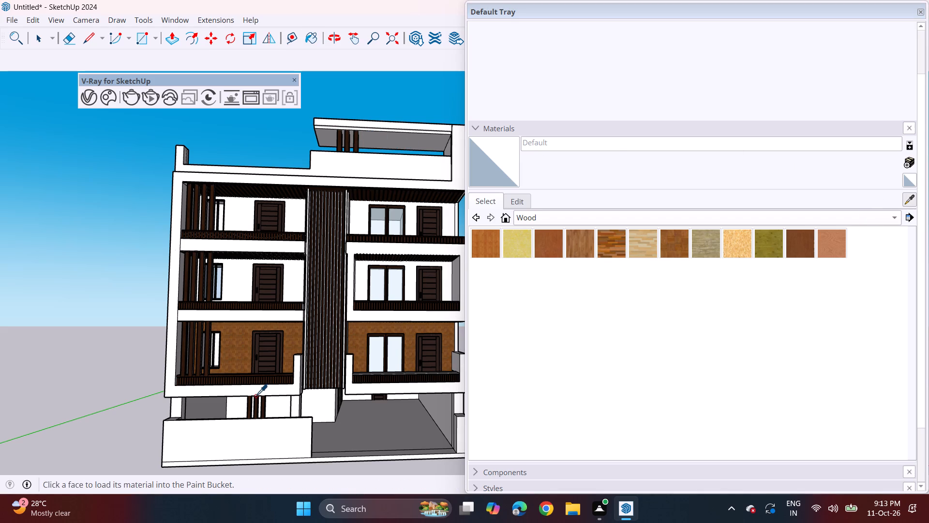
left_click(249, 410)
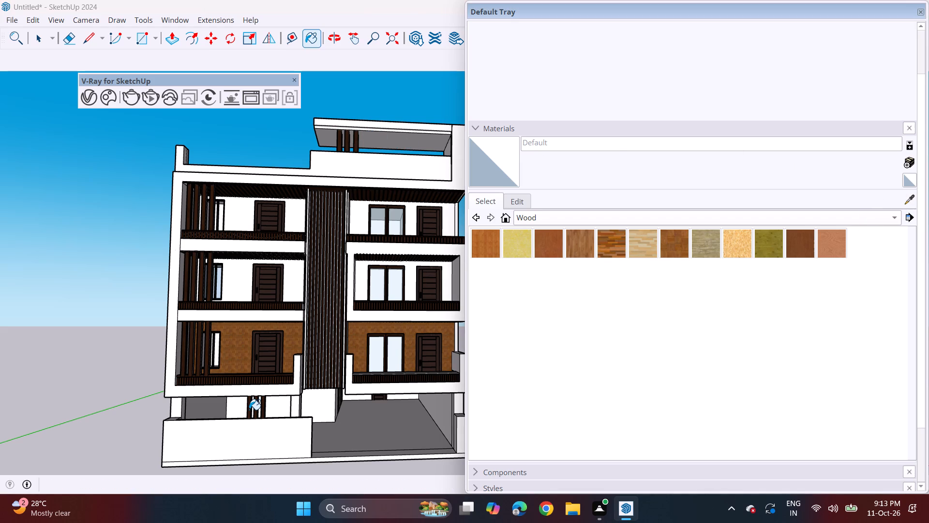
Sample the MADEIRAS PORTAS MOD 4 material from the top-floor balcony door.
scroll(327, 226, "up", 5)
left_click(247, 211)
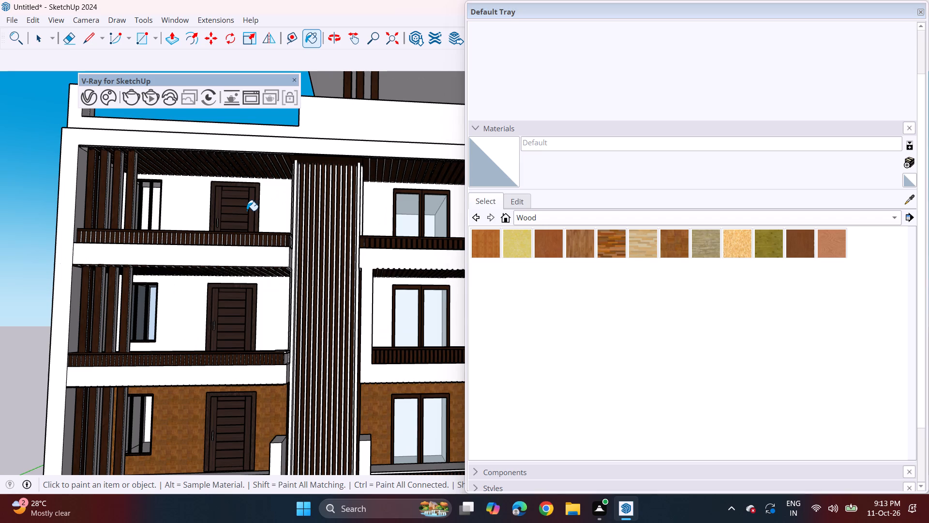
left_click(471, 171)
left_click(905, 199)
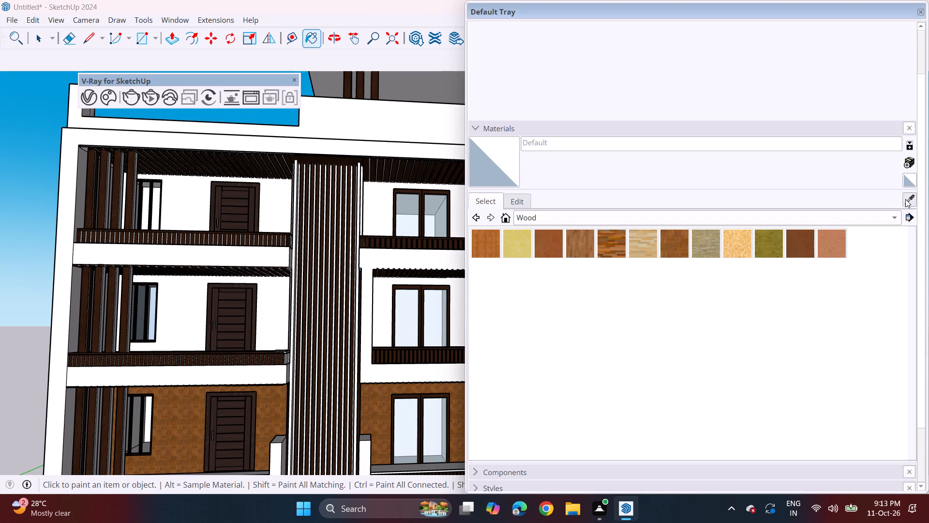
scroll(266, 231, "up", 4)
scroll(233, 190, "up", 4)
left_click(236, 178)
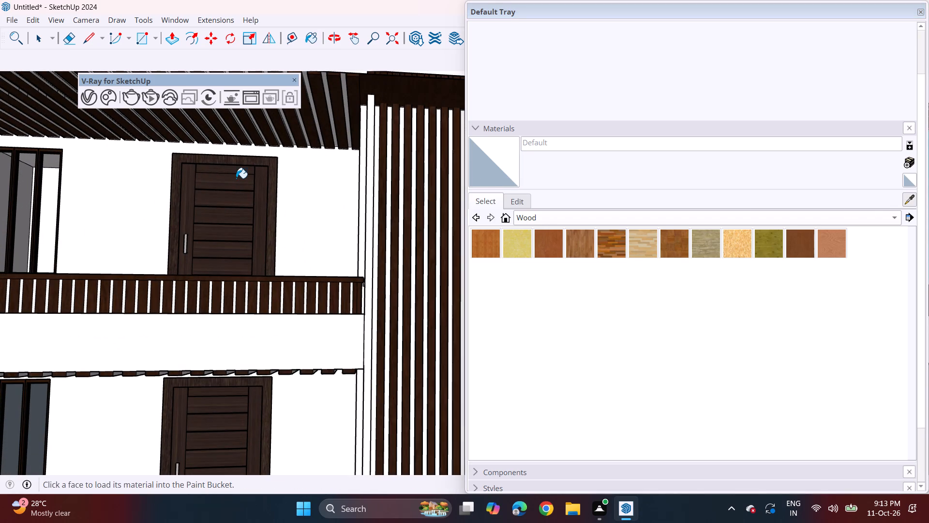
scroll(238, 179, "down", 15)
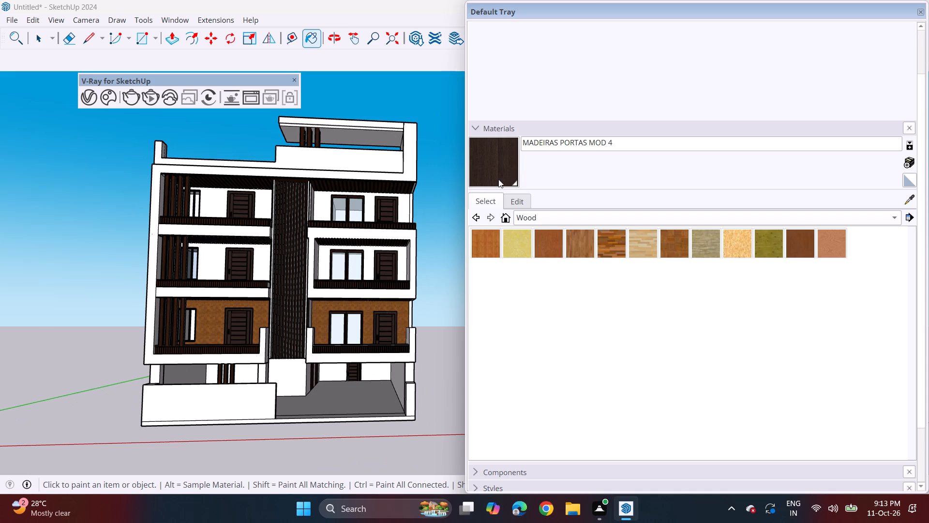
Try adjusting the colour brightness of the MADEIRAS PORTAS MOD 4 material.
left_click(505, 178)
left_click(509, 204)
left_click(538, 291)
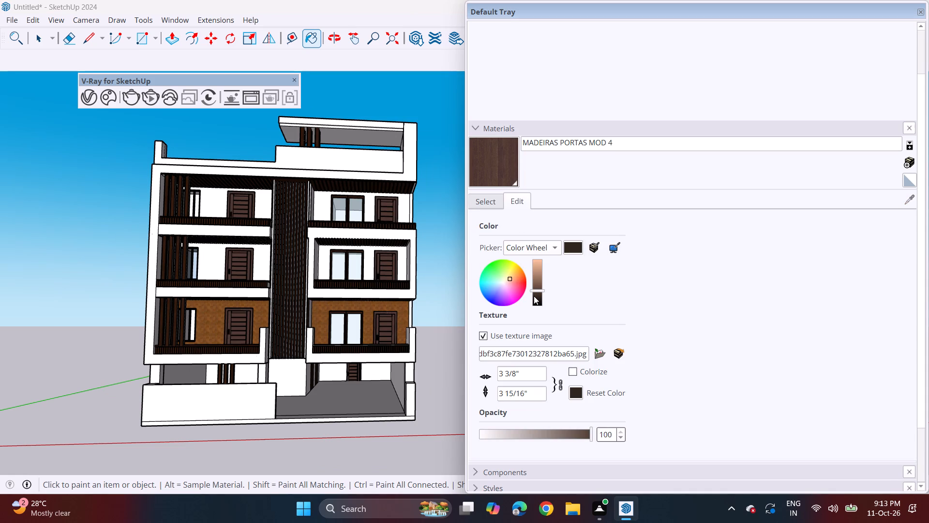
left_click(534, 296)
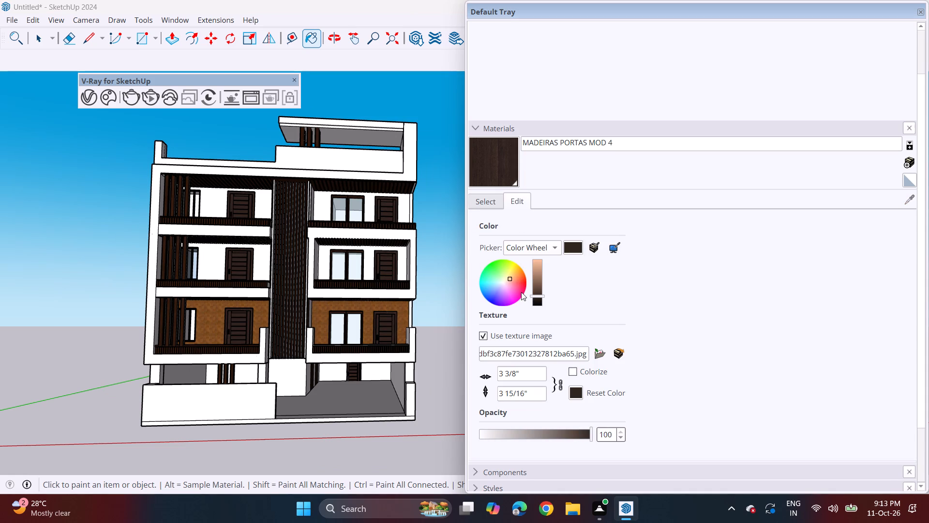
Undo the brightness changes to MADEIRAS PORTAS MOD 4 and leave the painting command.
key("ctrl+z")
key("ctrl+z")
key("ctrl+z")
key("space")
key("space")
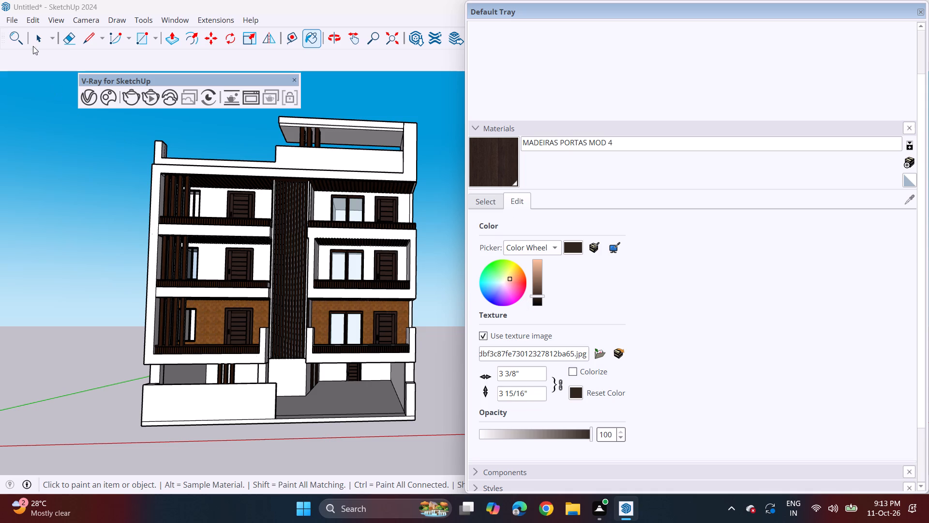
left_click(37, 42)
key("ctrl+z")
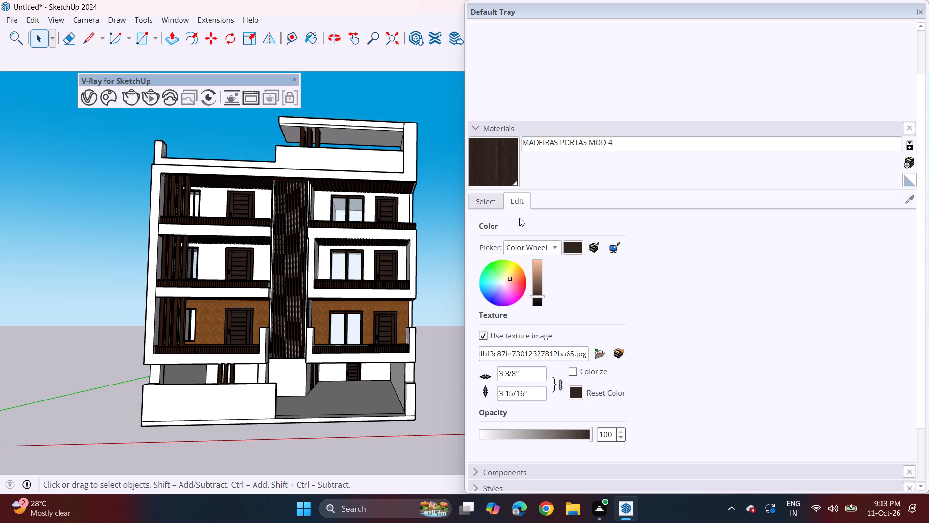
Paint the middle-floor balcony back walls on both sides of the slat panel with Field Square Tile from the Tile collection.
left_click(492, 205)
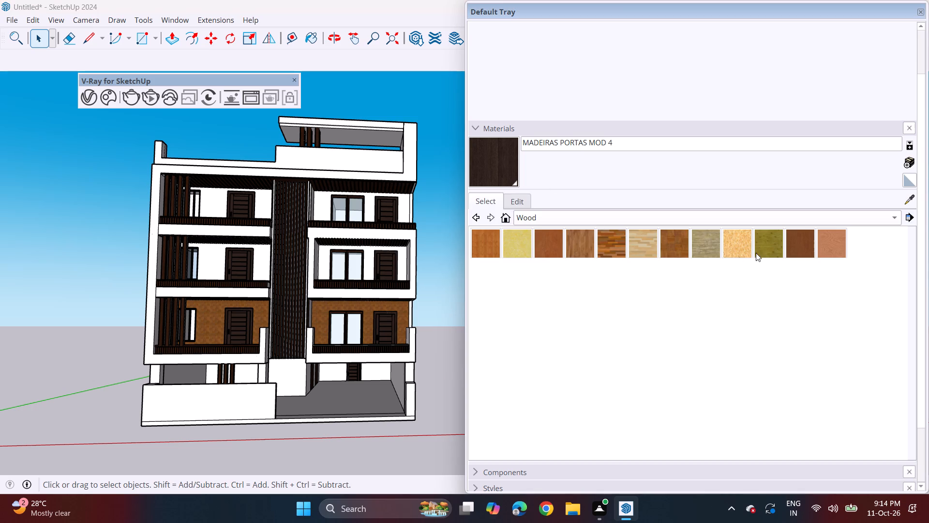
left_click(829, 246)
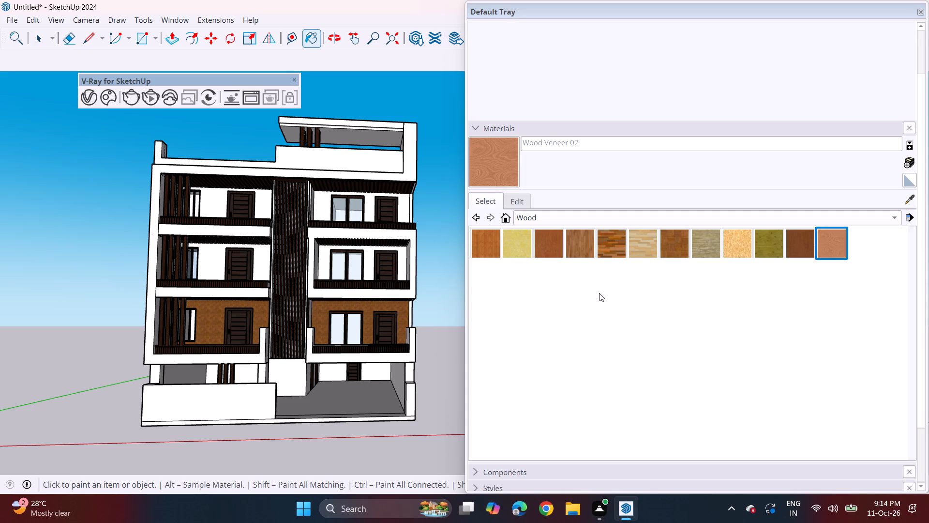
left_click_drag(565, 214, 564, 219)
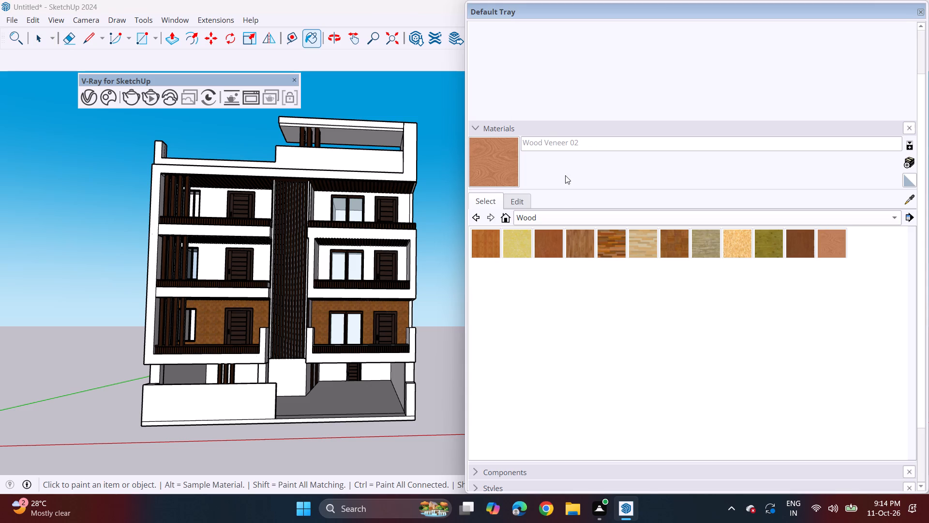
left_click(566, 216)
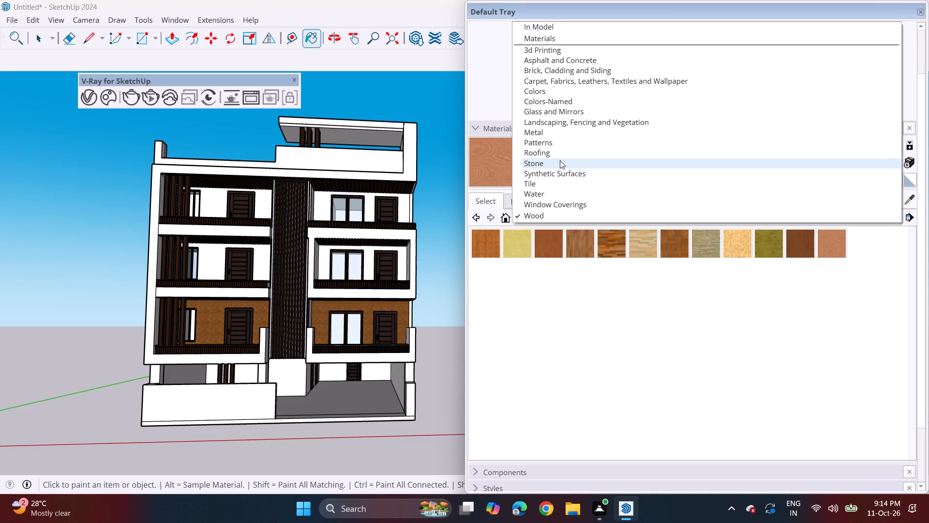
left_click(548, 178)
left_click(540, 221)
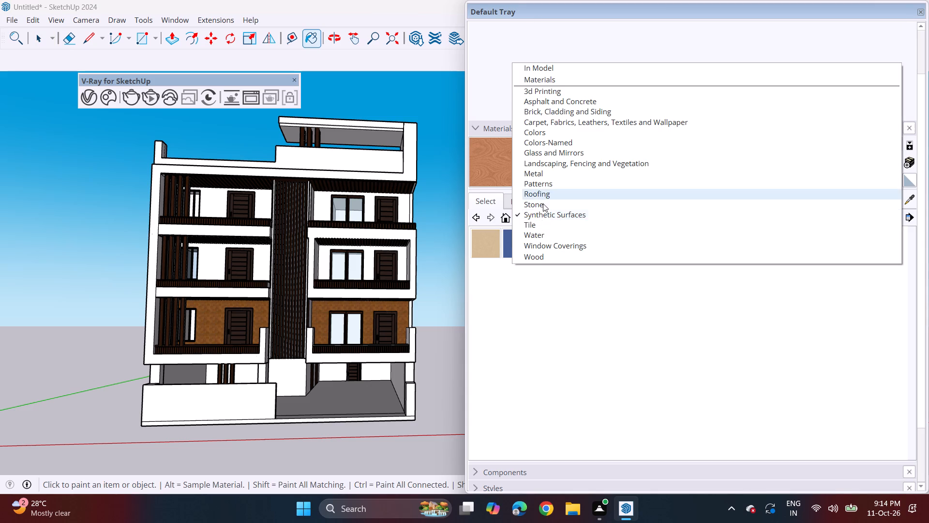
left_click(539, 225)
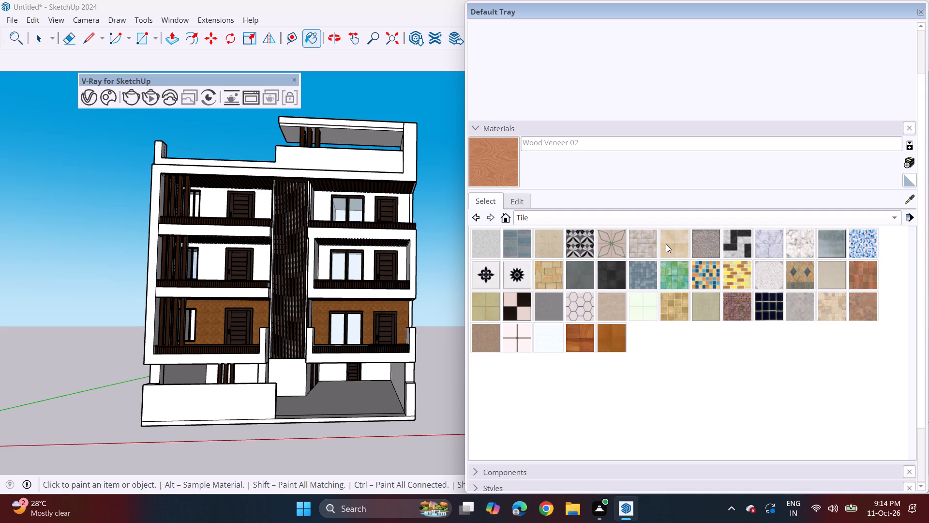
left_click(666, 244)
left_click(405, 266)
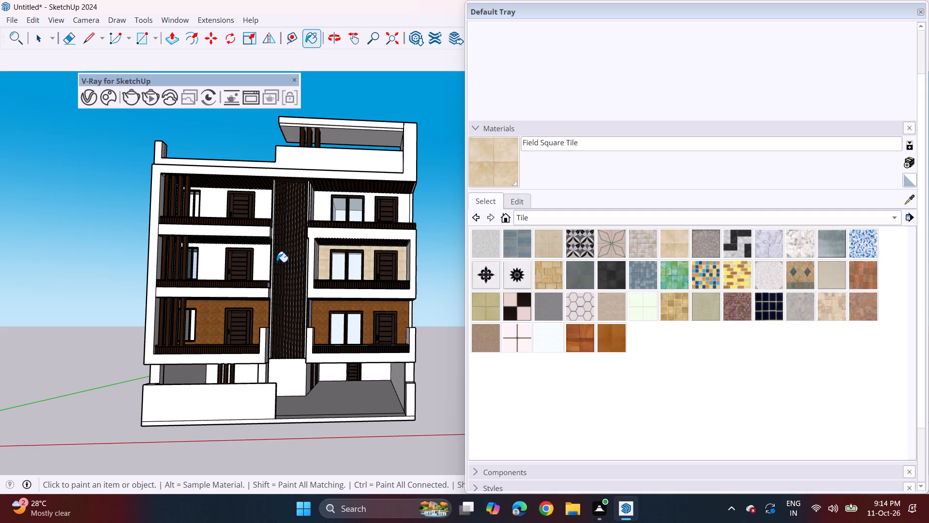
left_click(267, 262)
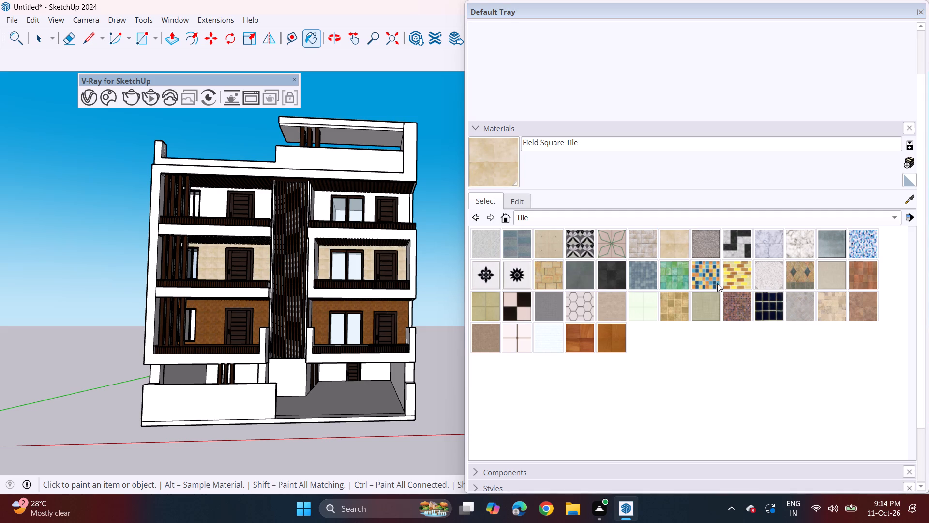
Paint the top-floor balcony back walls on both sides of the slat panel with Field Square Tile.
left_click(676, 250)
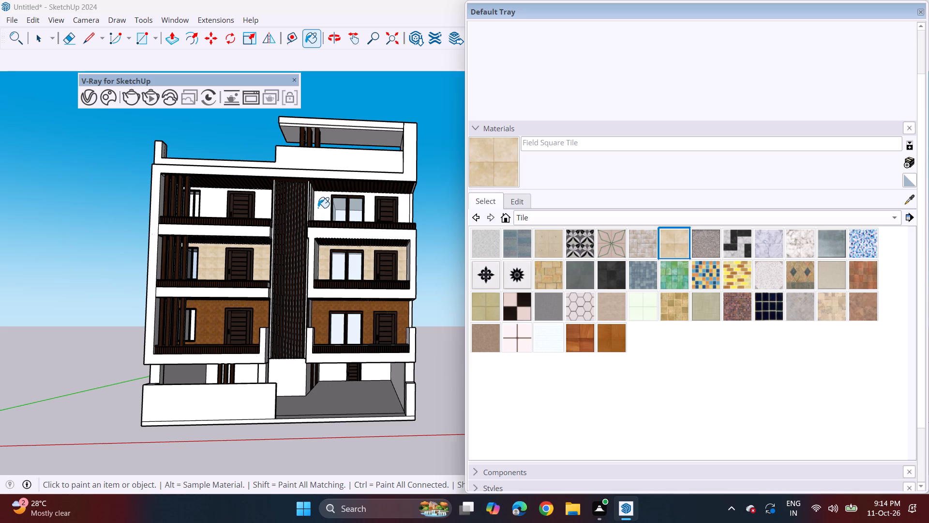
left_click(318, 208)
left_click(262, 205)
Set the Field Square Tile texture width to 200 inches, with the height following proportionally.
left_click(521, 204)
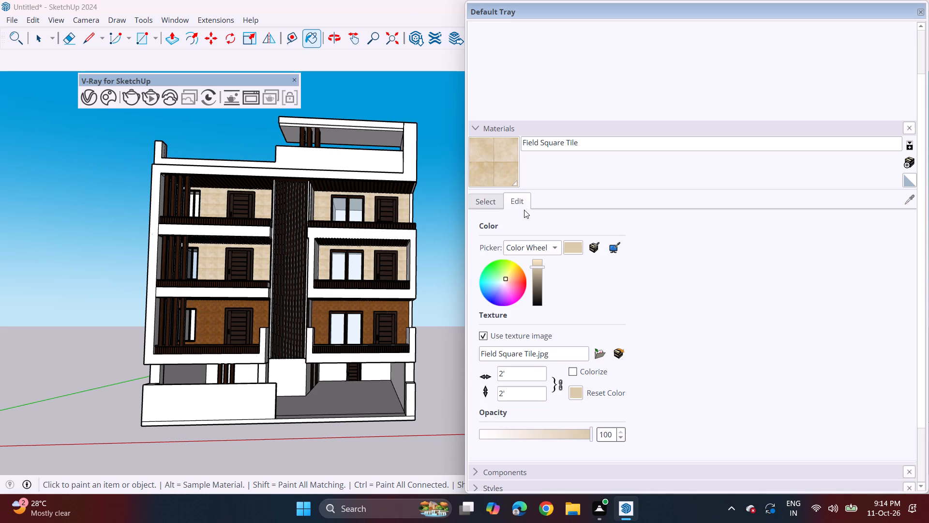
left_click(524, 373)
key("BackSpace")
key("BackSpace")
type("500")
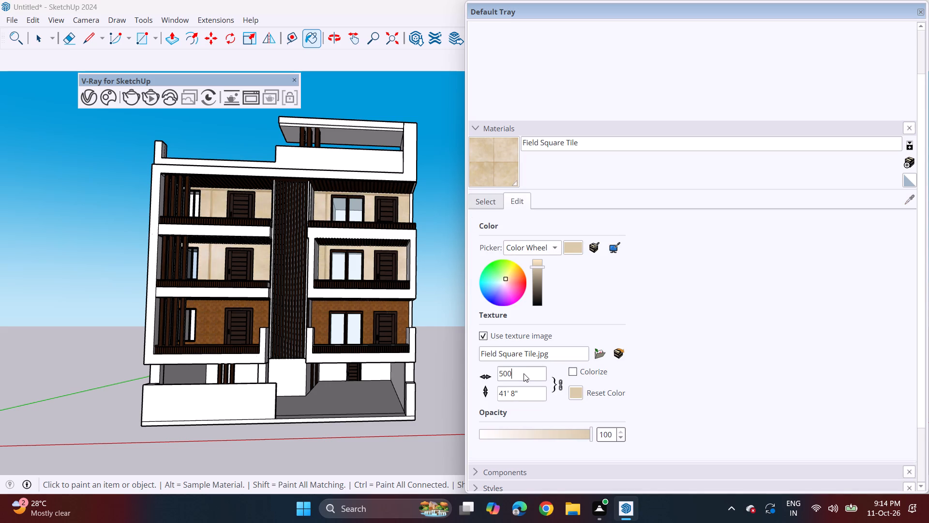
key("BackSpace")
key("BackSpace")
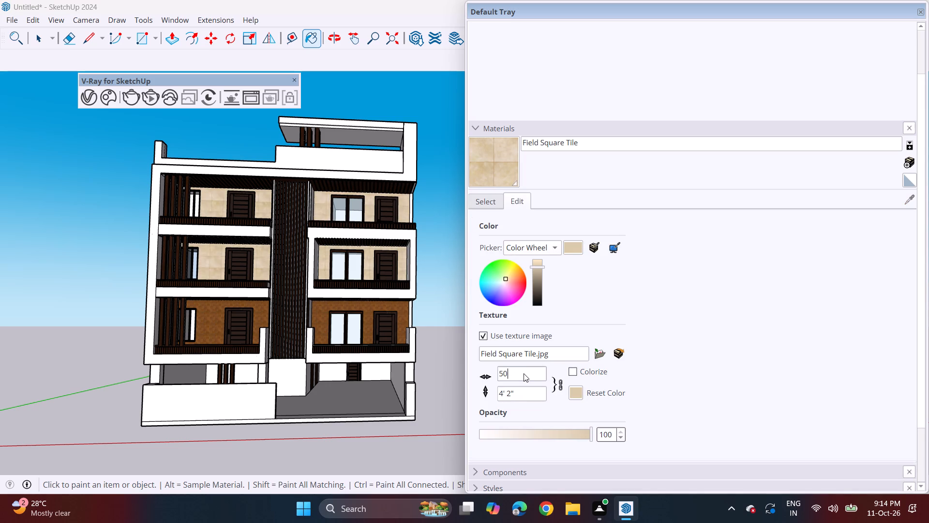
key("BackSpace")
type("200")
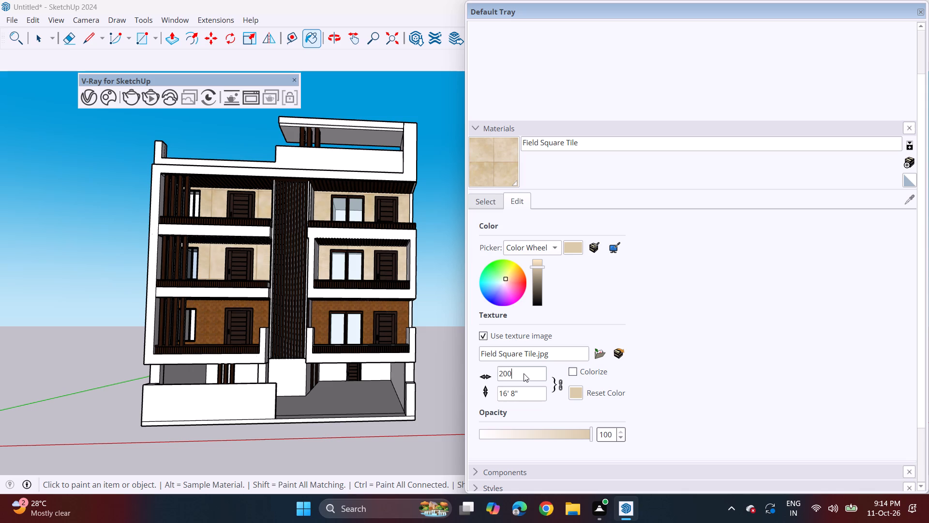
key("Return")
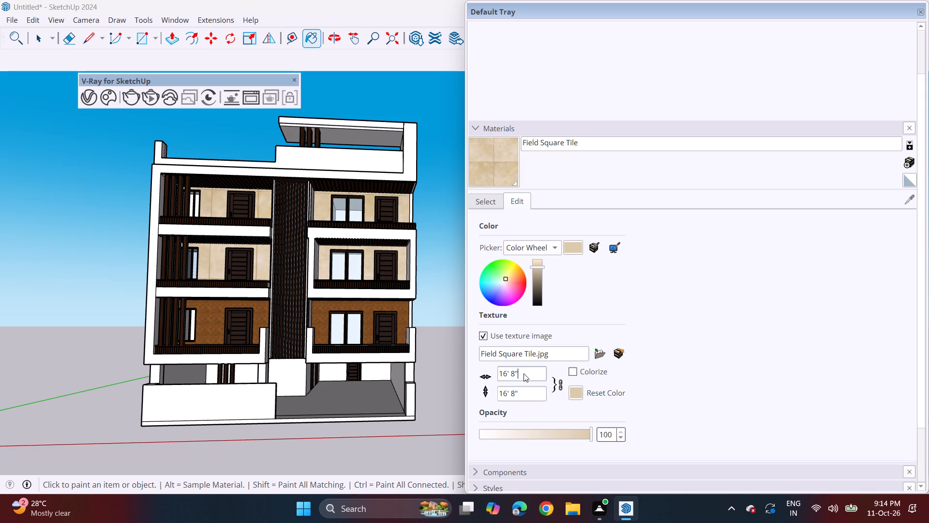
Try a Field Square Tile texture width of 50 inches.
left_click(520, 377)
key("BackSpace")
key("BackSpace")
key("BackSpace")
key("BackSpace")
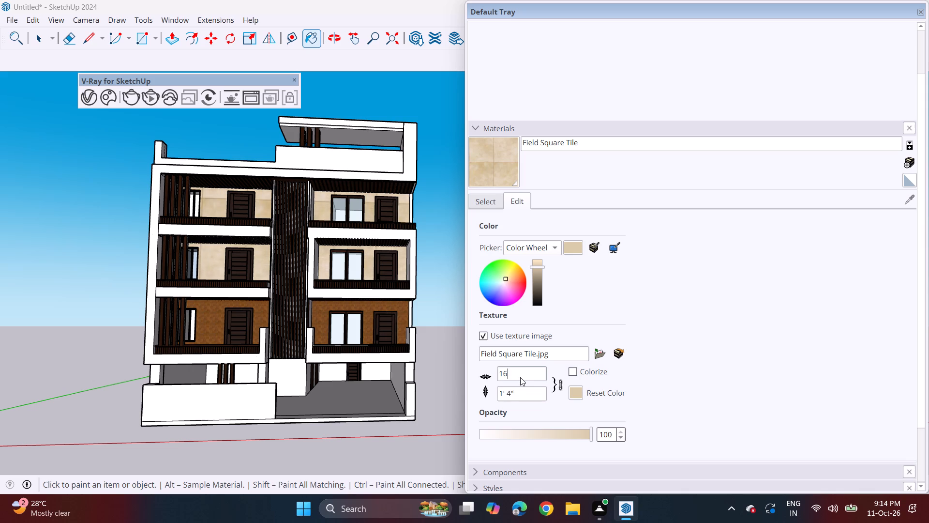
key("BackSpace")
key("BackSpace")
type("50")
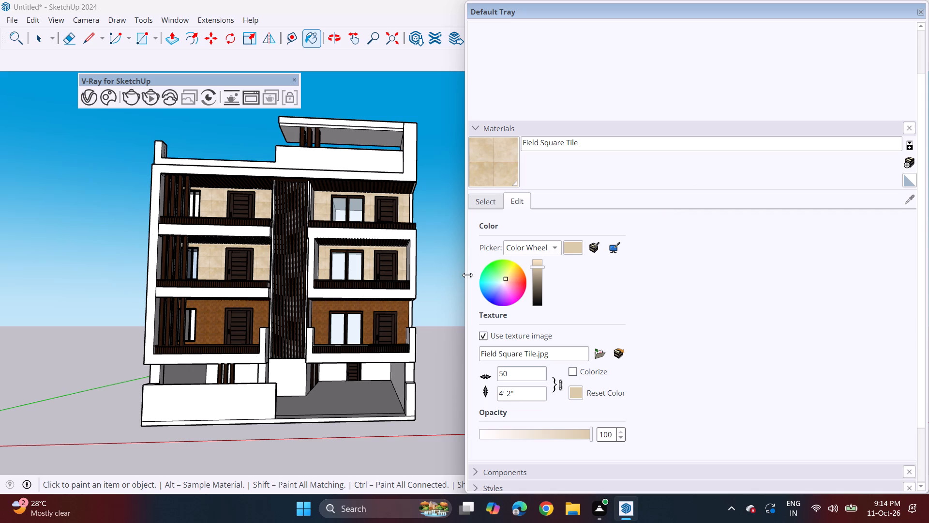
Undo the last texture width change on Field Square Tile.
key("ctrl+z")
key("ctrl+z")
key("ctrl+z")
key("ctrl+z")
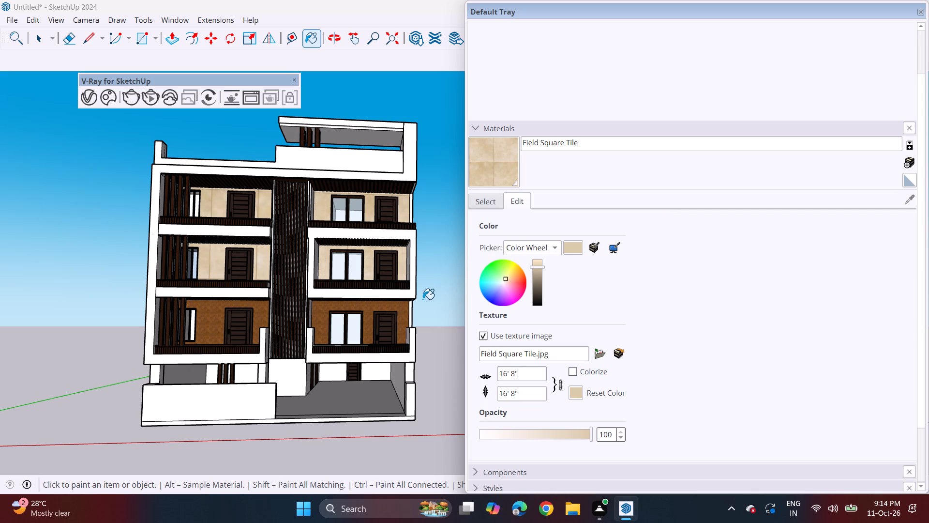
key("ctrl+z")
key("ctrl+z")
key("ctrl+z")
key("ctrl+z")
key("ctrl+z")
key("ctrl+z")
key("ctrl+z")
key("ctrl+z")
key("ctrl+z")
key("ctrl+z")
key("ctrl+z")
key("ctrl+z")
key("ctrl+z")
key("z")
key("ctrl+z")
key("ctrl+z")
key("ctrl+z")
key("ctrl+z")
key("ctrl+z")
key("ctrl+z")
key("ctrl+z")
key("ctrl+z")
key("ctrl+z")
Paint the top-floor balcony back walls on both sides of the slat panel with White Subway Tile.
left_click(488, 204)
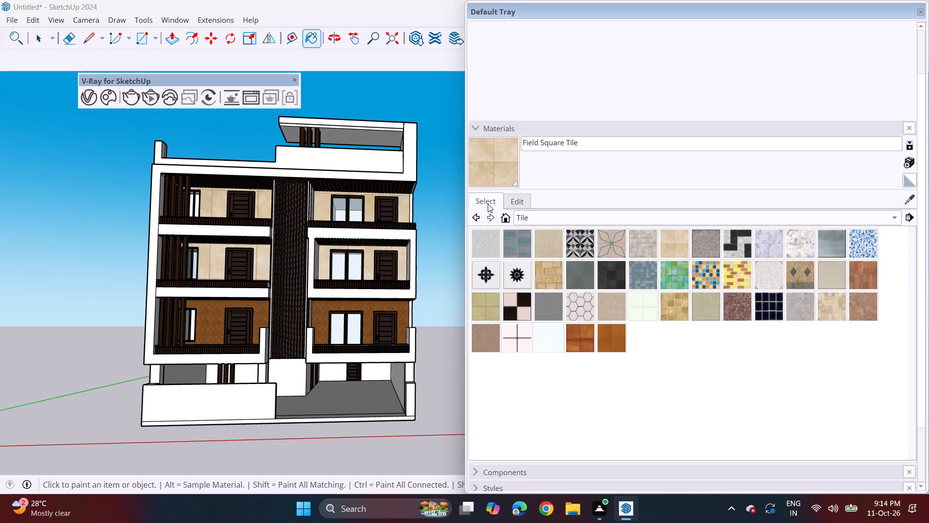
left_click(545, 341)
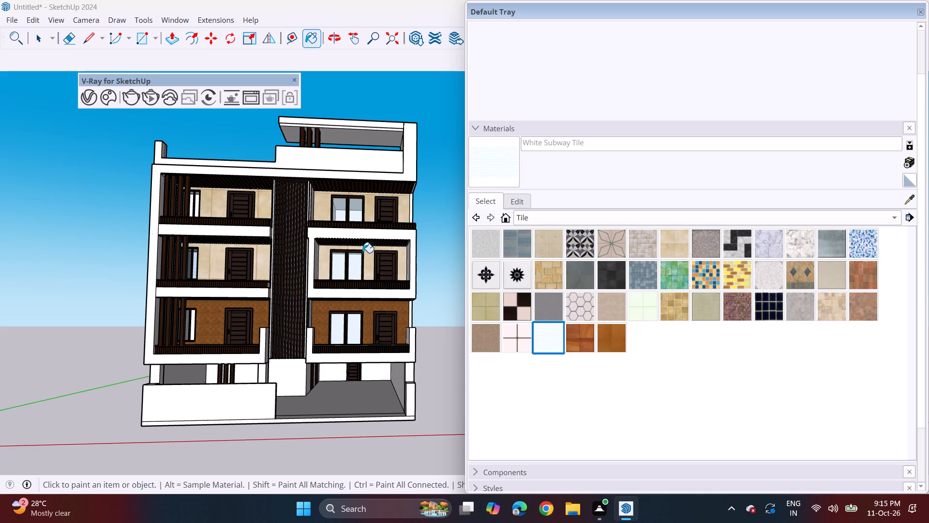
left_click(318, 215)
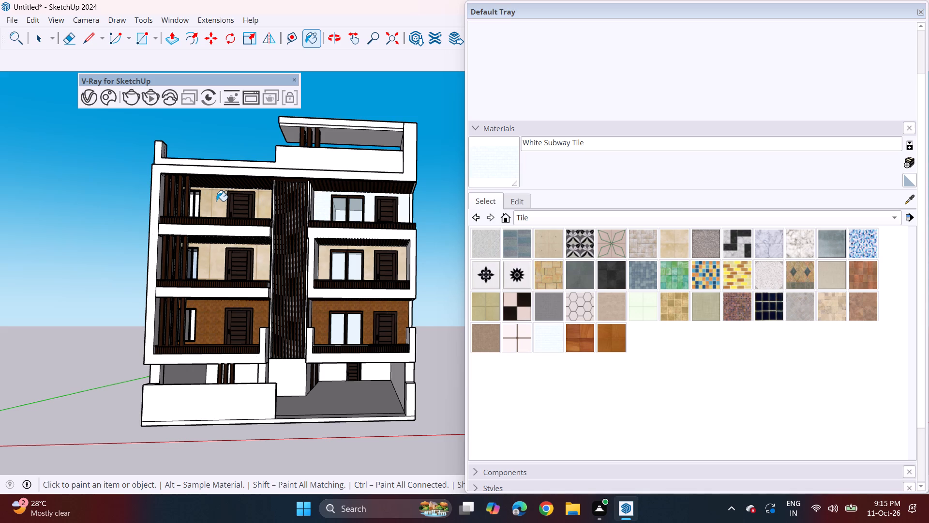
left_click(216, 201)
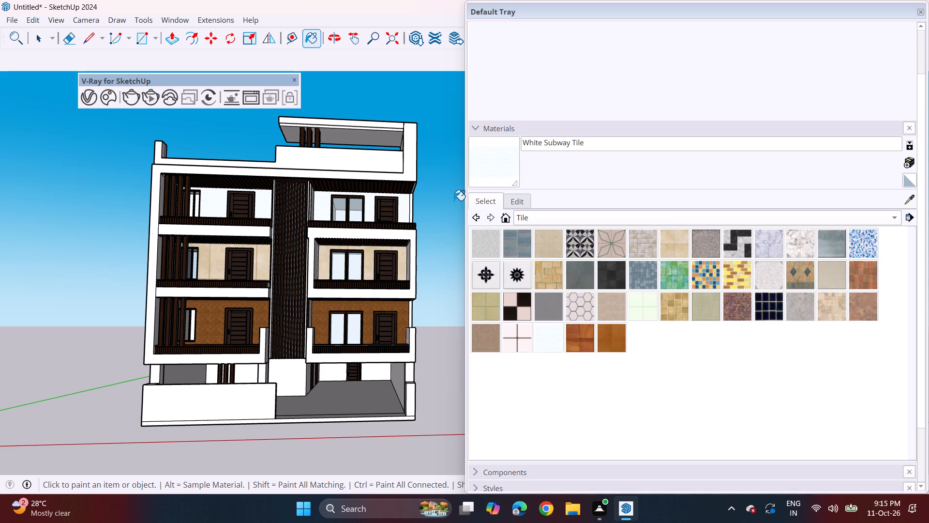
Paint the top-floor balcony back walls on both sides with the pale cream Color D01 from the Colors collection.
left_click(531, 216)
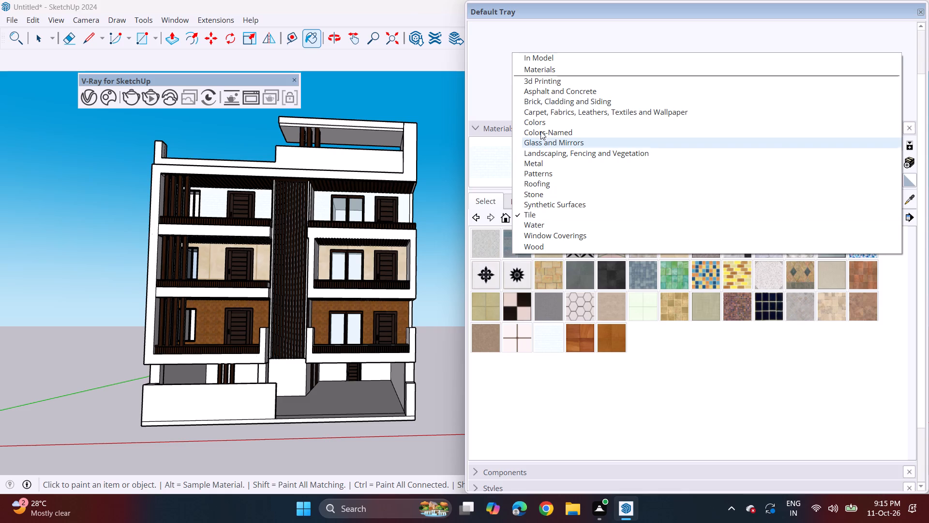
left_click(542, 121)
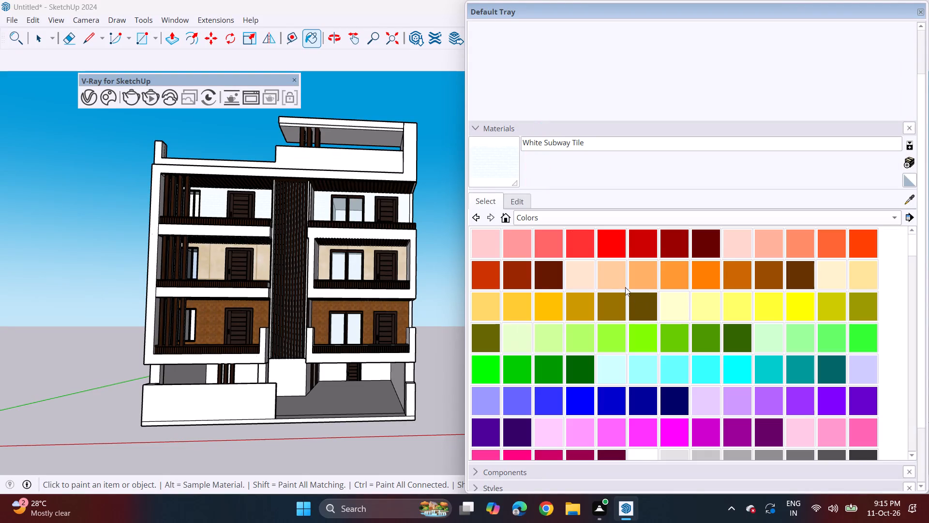
left_click(843, 275)
left_click(322, 207)
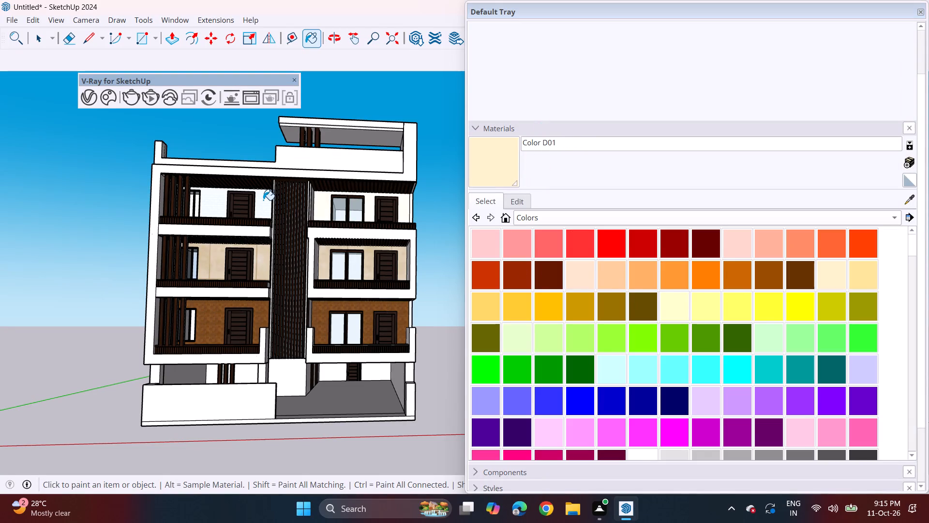
left_click(263, 200)
left_click(410, 207)
Erase the vertical edge at the outer end of the top-floor balcony back wall, beside the right-hand door.
scroll(414, 200, "up", 3)
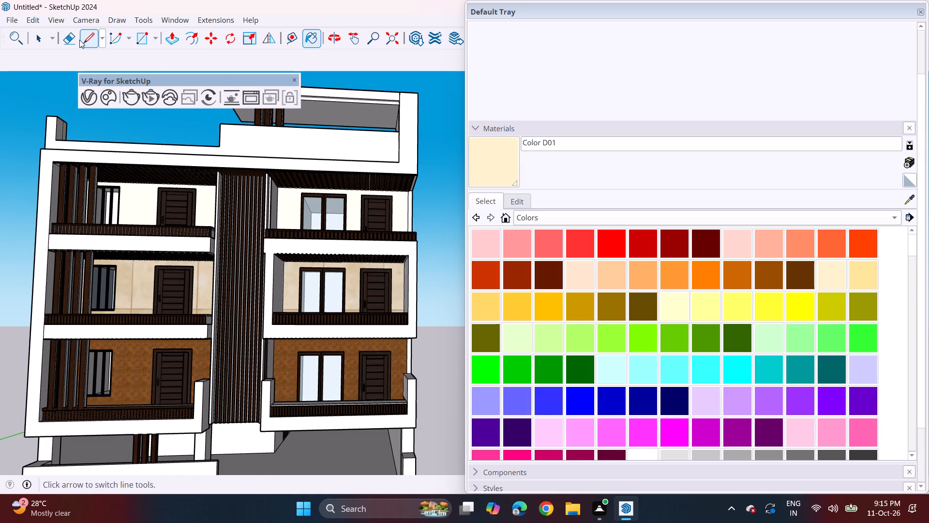
left_click(71, 38)
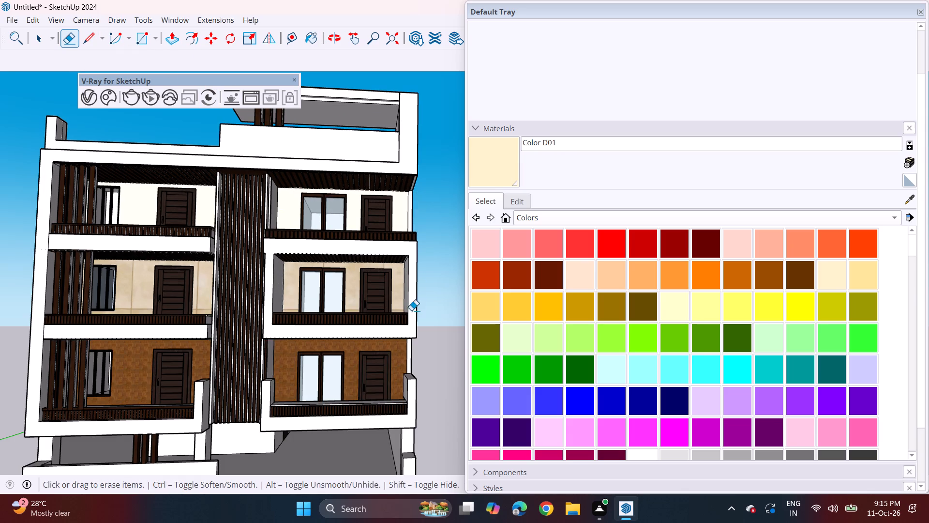
scroll(441, 199, "up", 2)
left_click(395, 210)
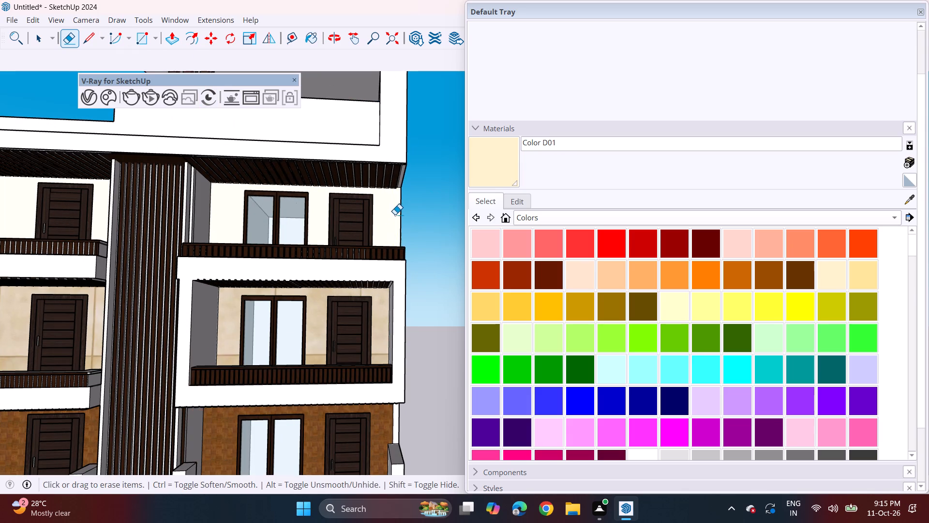
scroll(395, 215, "down", 8)
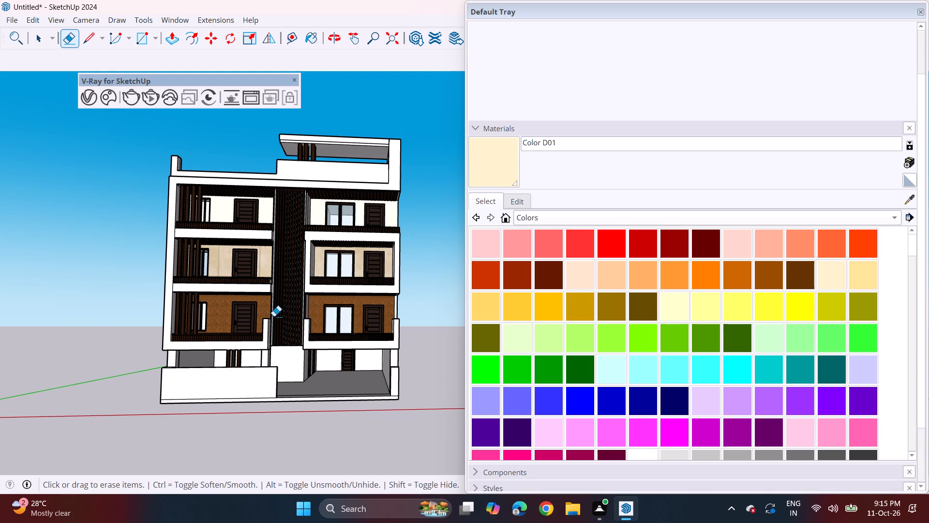
scroll(274, 320, "up", 2)
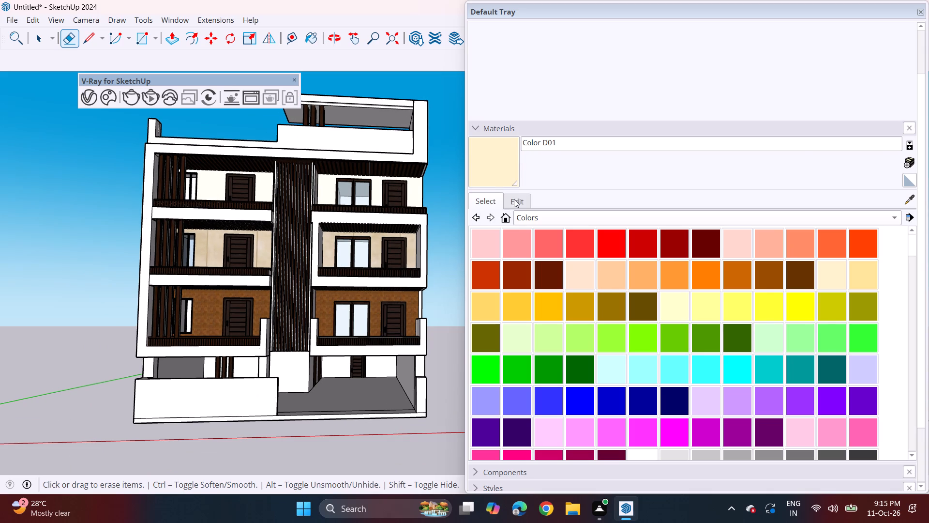
Sample Wood Floor Parquet from the lowest balcony back wall and adjust its color to a slightly brighter brown.
left_click(908, 202)
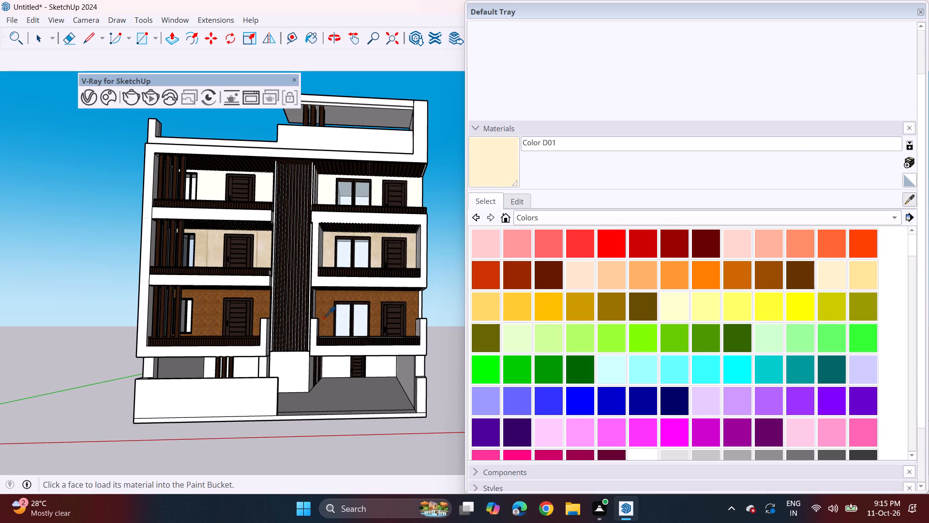
left_click(324, 317)
left_click(524, 200)
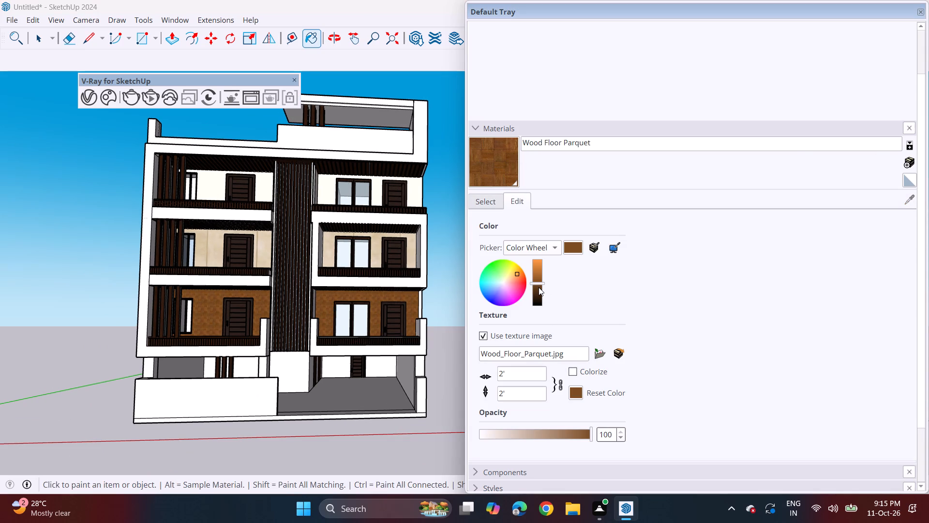
left_click(539, 287)
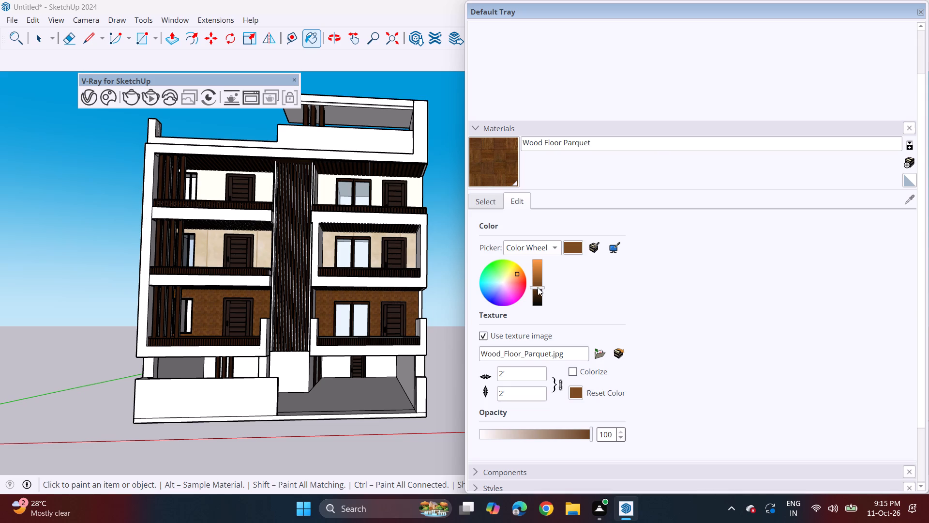
left_click(538, 283)
left_click(537, 279)
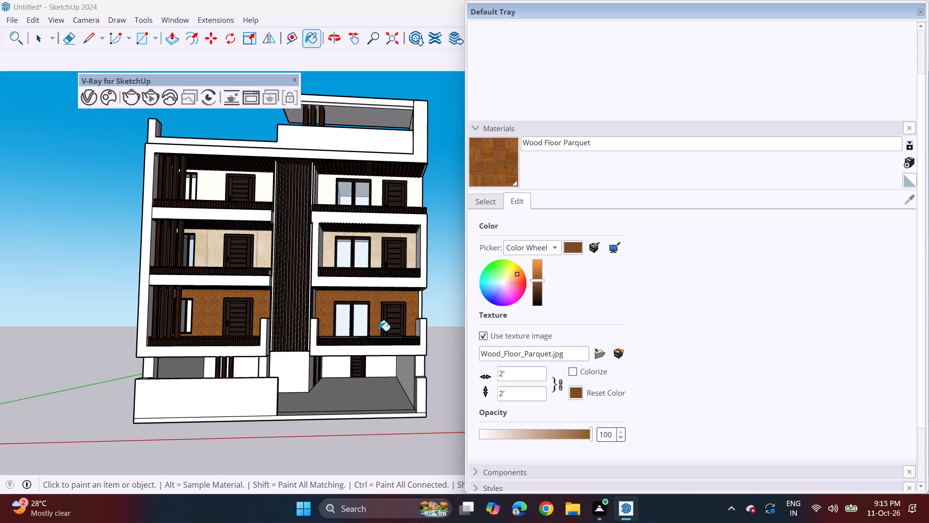
Sample Color D01 from the top-floor back wall and paint the ground-floor walls, central block, ceiling and parking side wall with it.
left_click(496, 206)
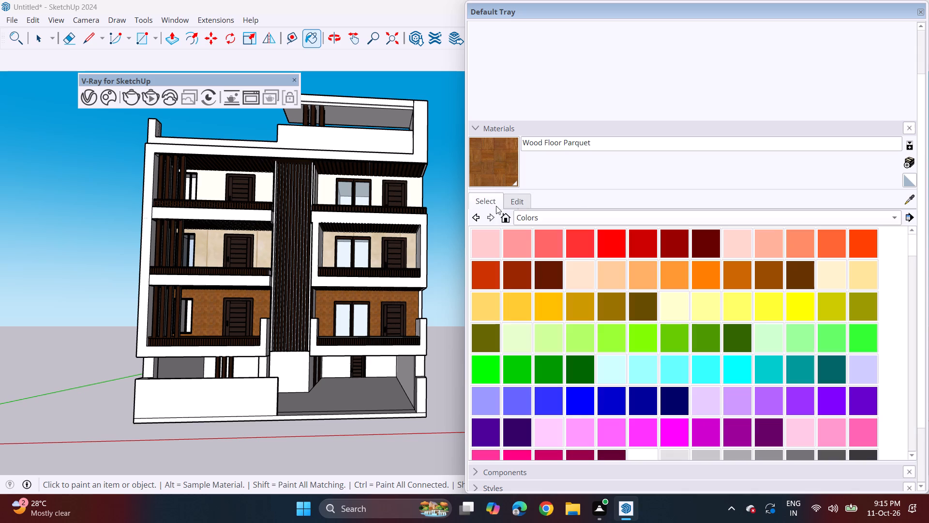
left_click(905, 201)
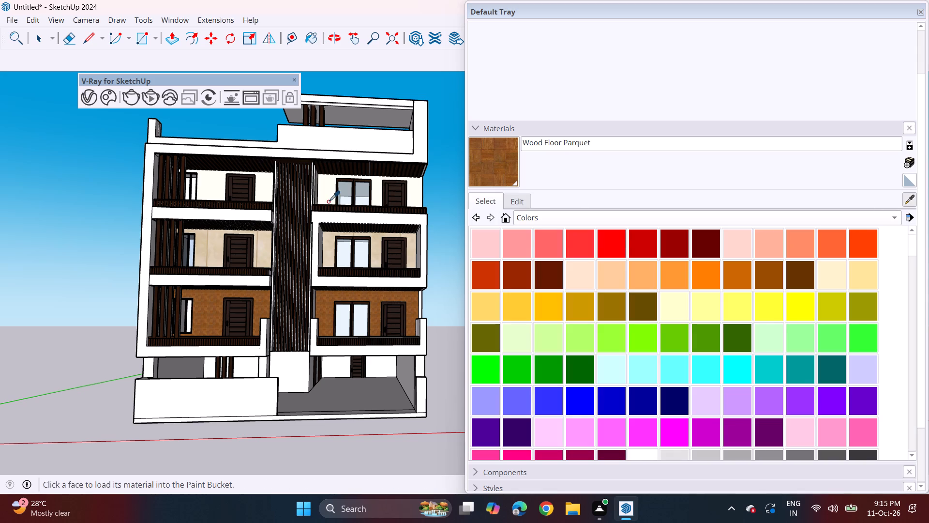
left_click(329, 197)
left_click(325, 370)
left_click(305, 374)
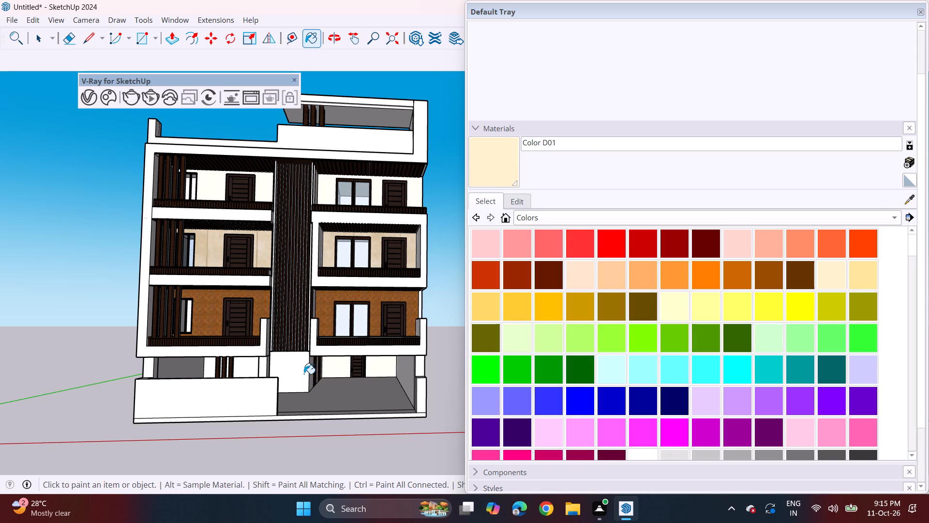
left_click(196, 371)
middle_click_drag(312, 386, 325, 321)
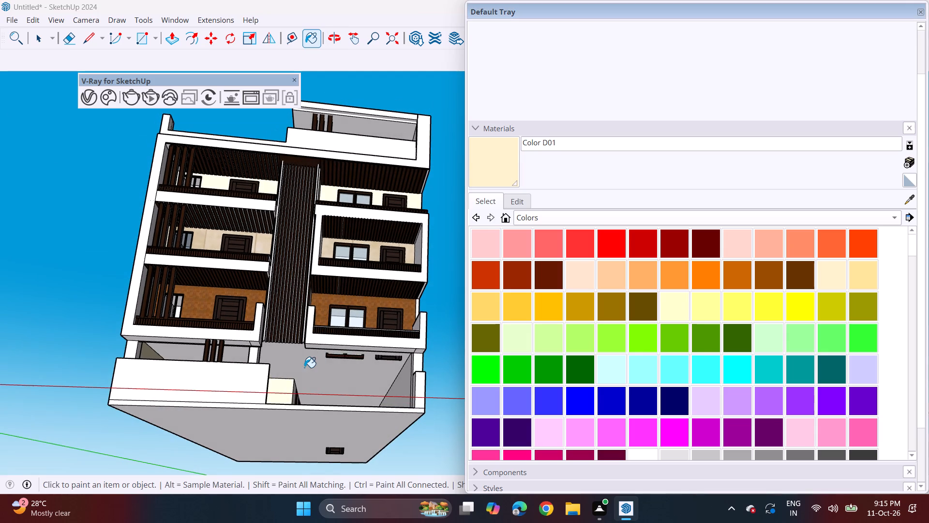
left_click(304, 368)
middle_click_drag(345, 343, 347, 385)
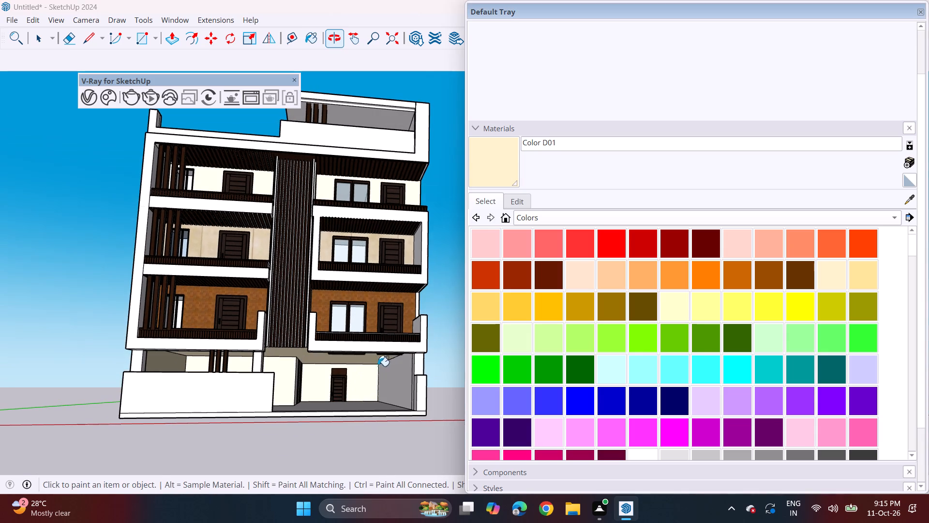
left_click(403, 375)
Paint the roof-level parapet, the fascia, the right-hand frame, the top beam and the left end post with Color D01.
middle_click_drag(374, 368, 368, 381)
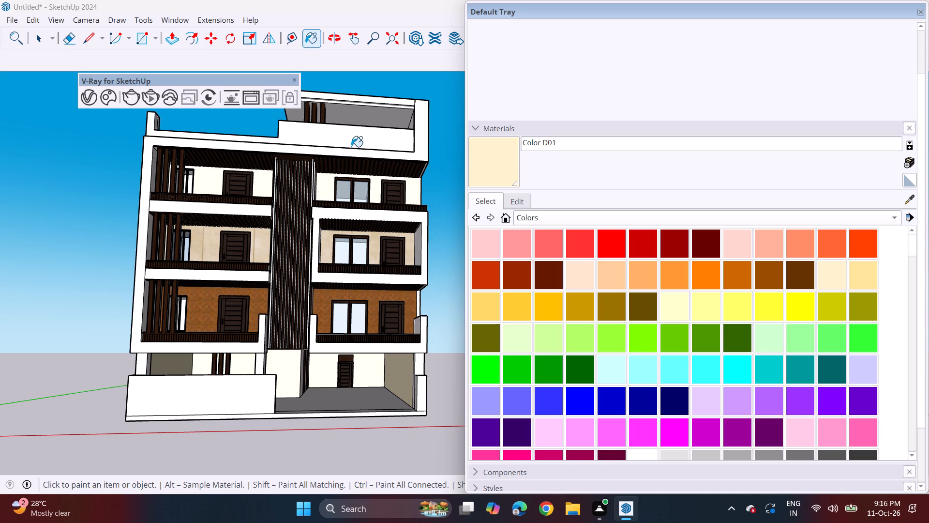
left_click(350, 146)
left_click(347, 155)
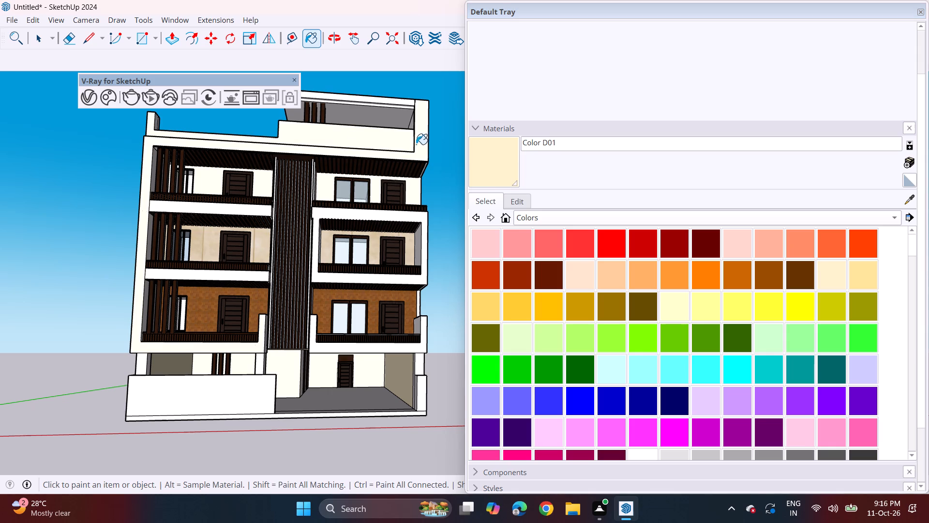
left_click(418, 141)
left_click(393, 104)
left_click(391, 108)
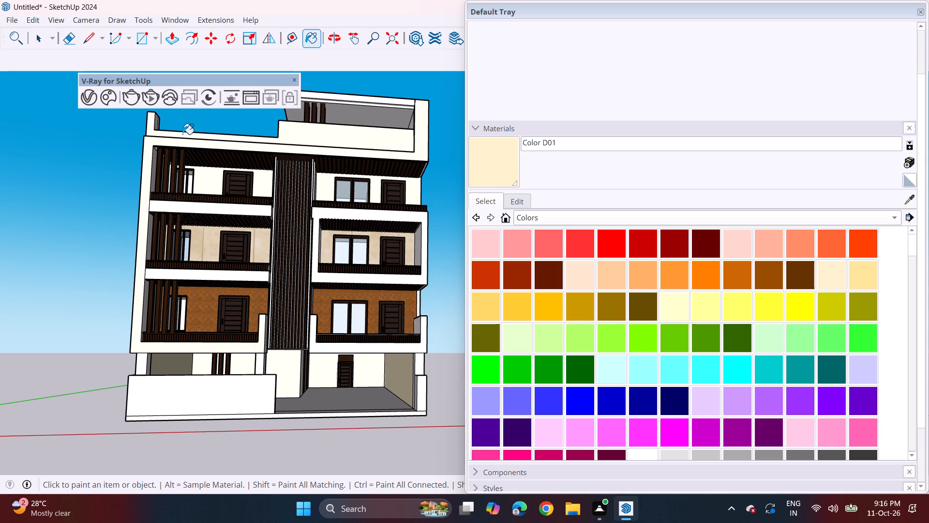
left_click(152, 126)
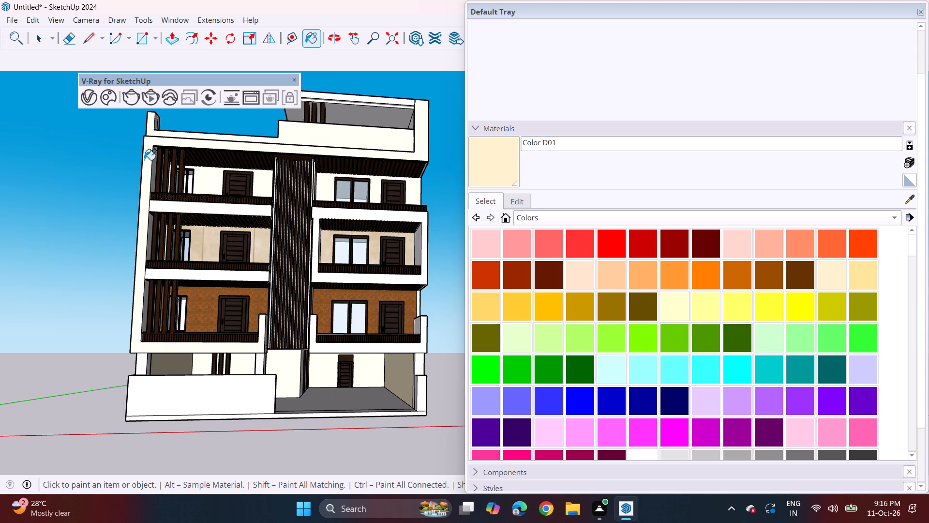
Paint the left-hand facade frame, the balcony bands and the ground-floor front columns with Color D01.
left_click(147, 160)
left_click(153, 208)
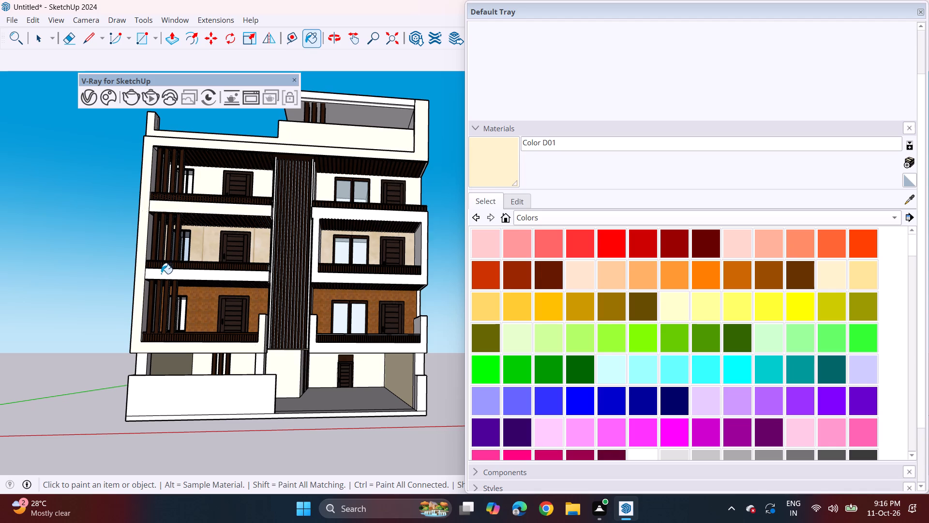
left_click(161, 274)
left_click(259, 363)
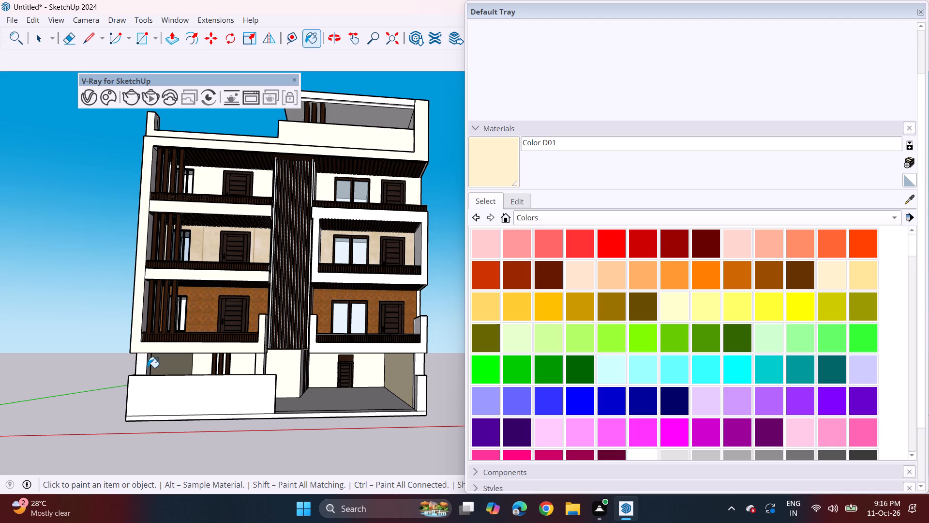
left_click(145, 365)
left_click(331, 215)
left_click(252, 212)
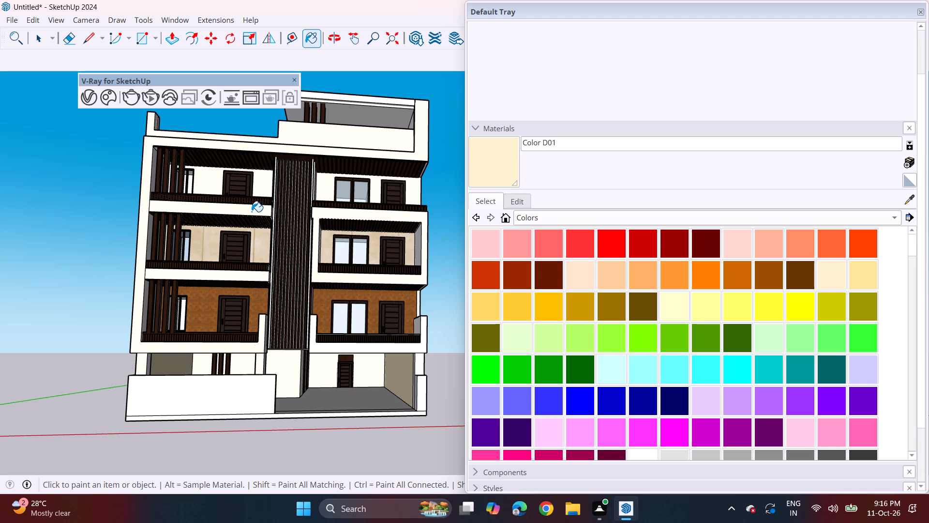
Darken Color D01 slightly to a deeper cream by lowering its brightness.
middle_click_drag(310, 216, 305, 235)
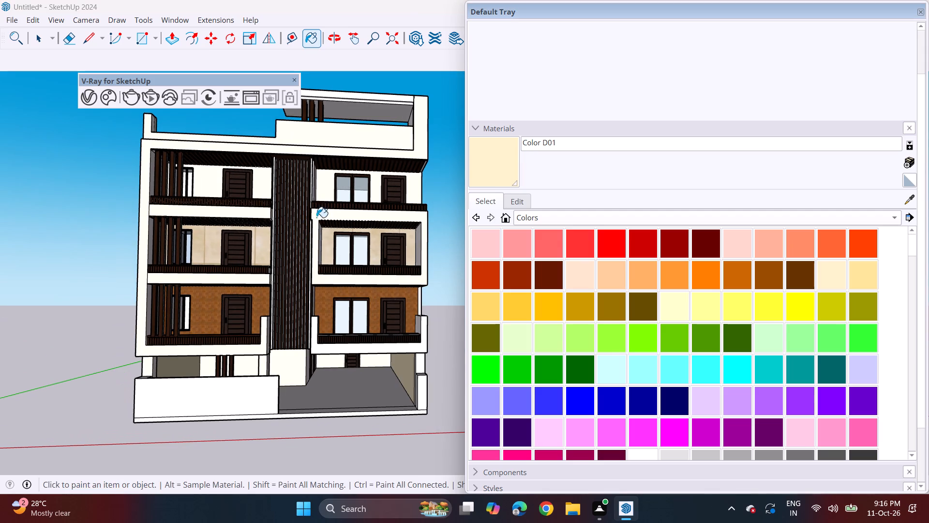
left_click(516, 200)
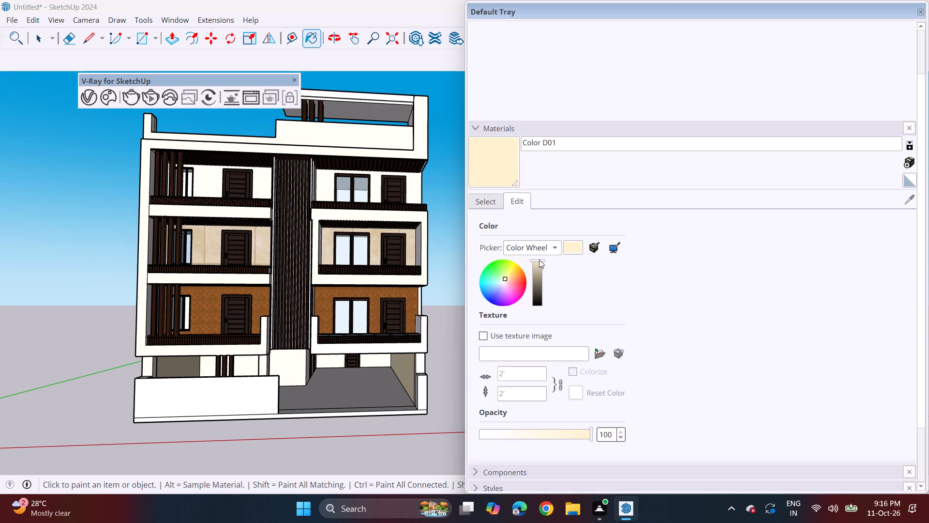
left_click(536, 263)
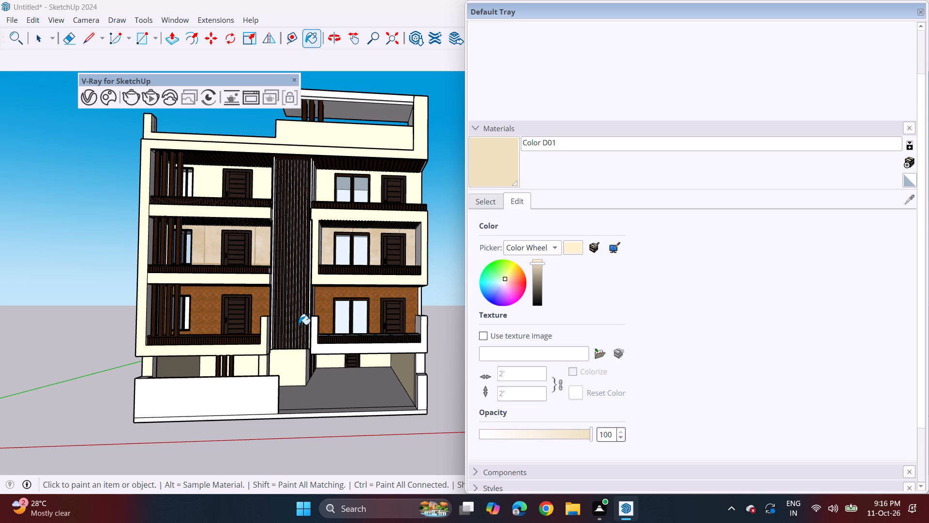
Paint the narrow vertical wall strips on both sides of the central slat panel with Color D01.
scroll(273, 303, "up", 16)
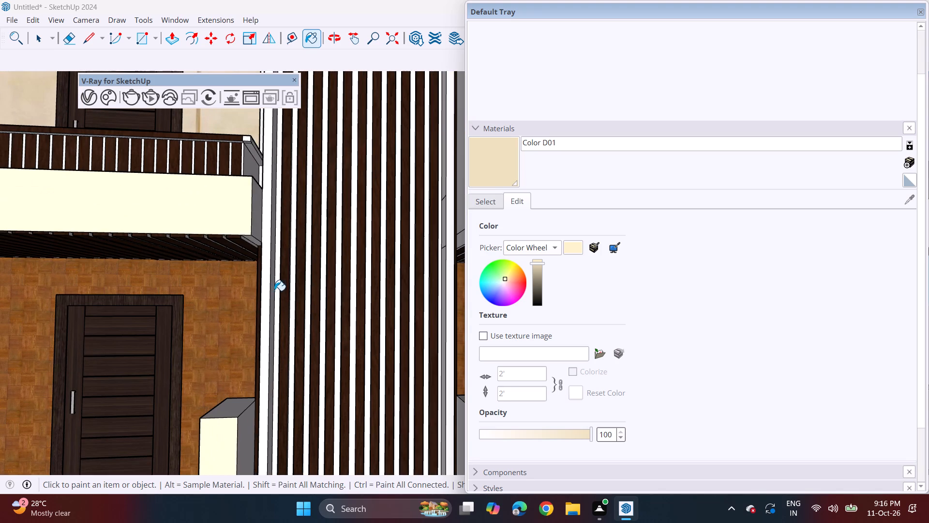
key("space")
left_click(266, 296)
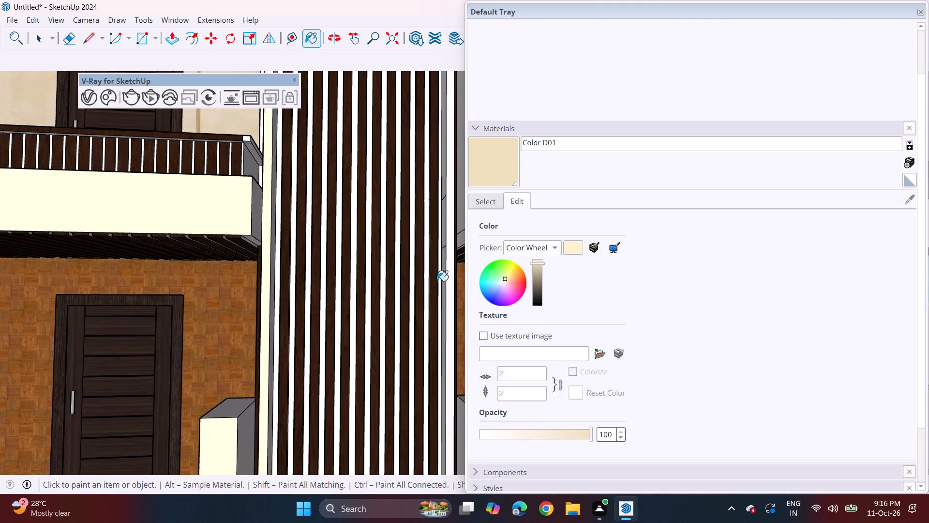
left_click(451, 275)
Group the narrow vertical strip face on the left of the slat panel and convert it to a V-Ray Mesh Light.
key("space")
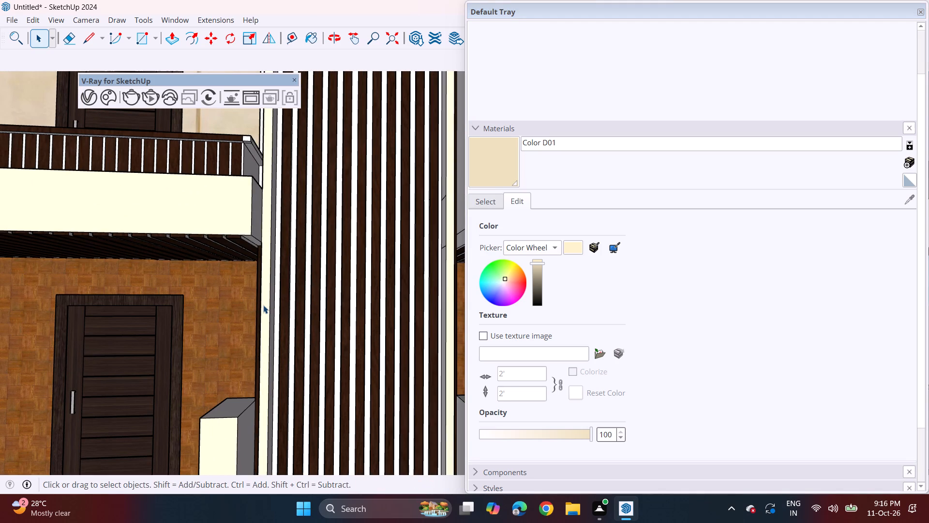
left_click(263, 305)
left_click(263, 305)
right_click(260, 306)
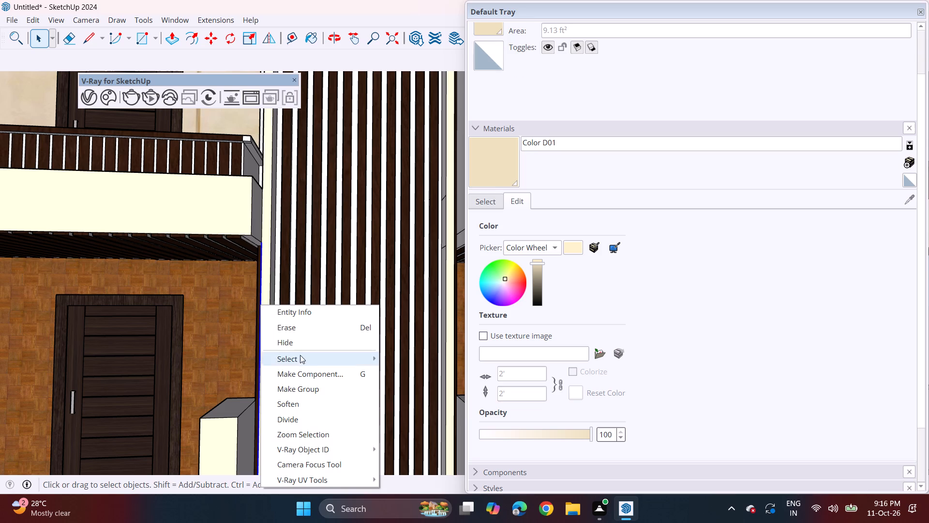
left_click(265, 273)
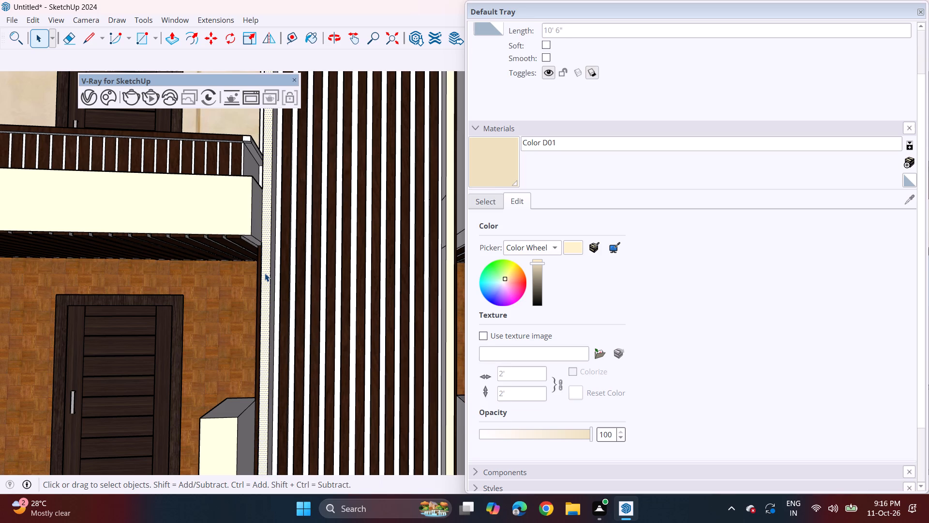
right_click(265, 273)
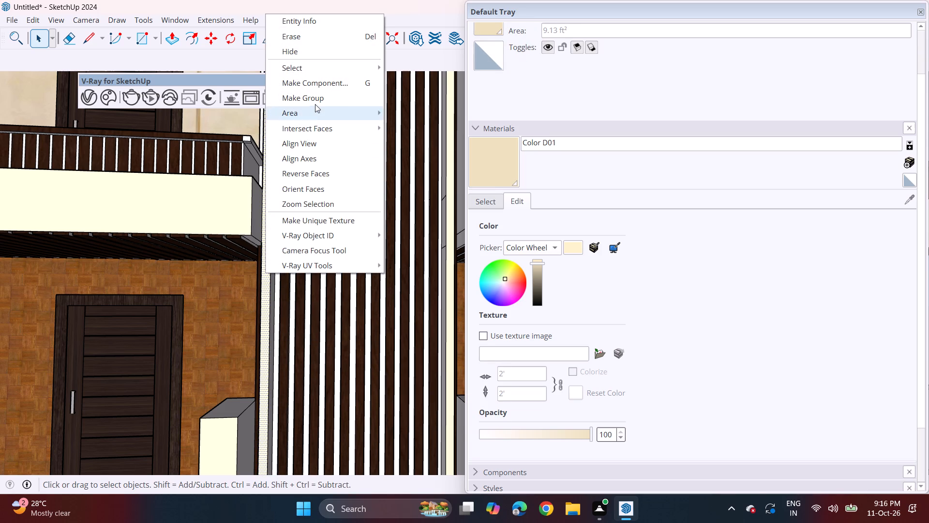
left_click(315, 104)
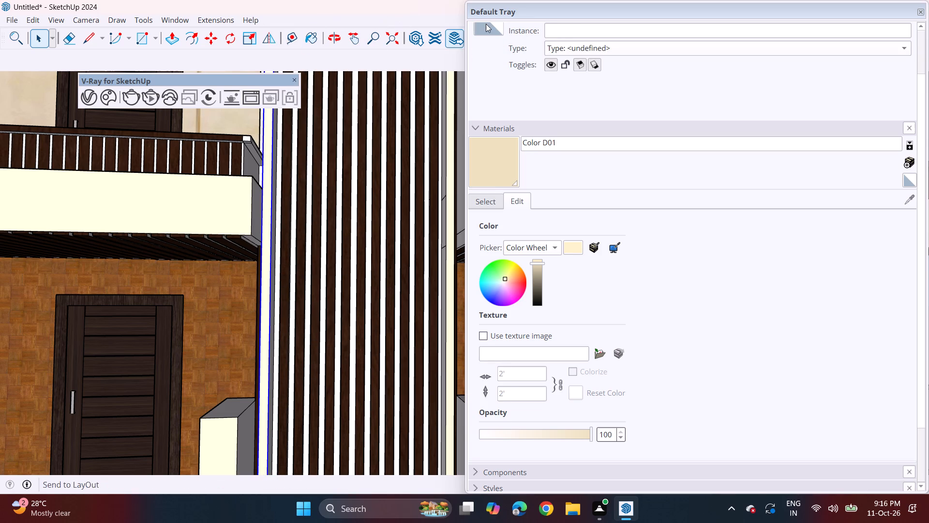
left_click_drag(487, 15, 694, 76)
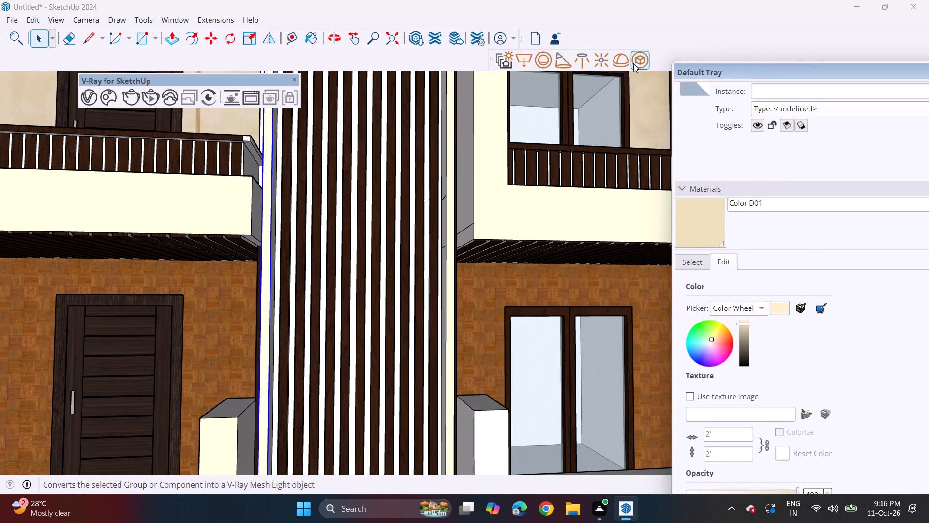
left_click(633, 63)
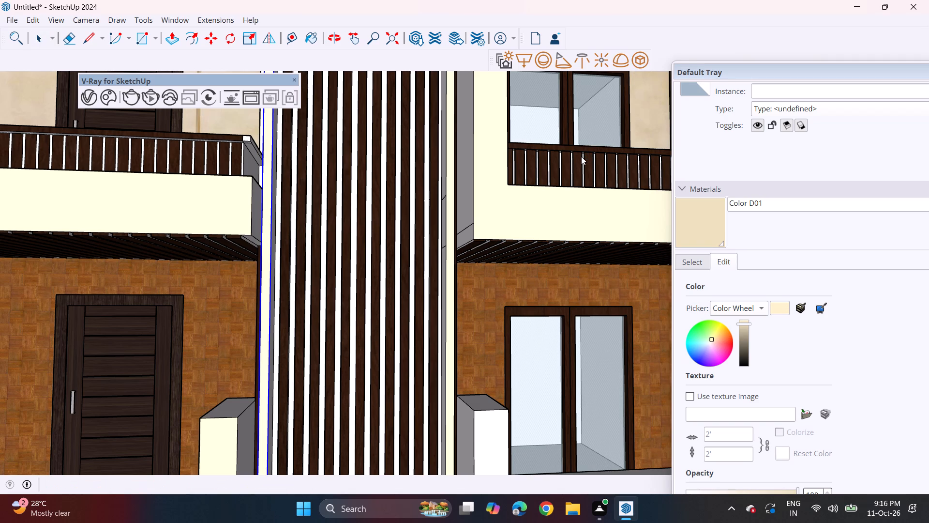
Group the narrow vertical strip face on the right of the slat panel and convert it to a V-Ray Mesh Light.
left_click(452, 260)
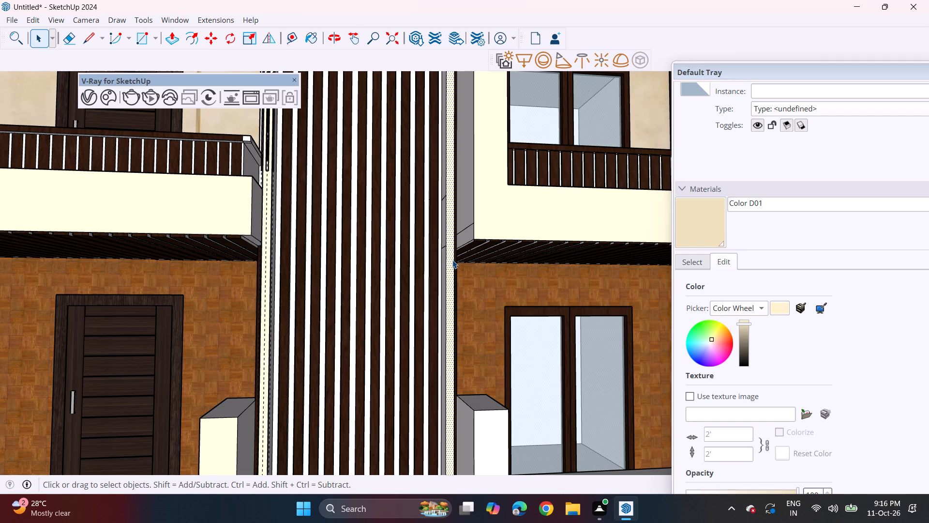
right_click(452, 260)
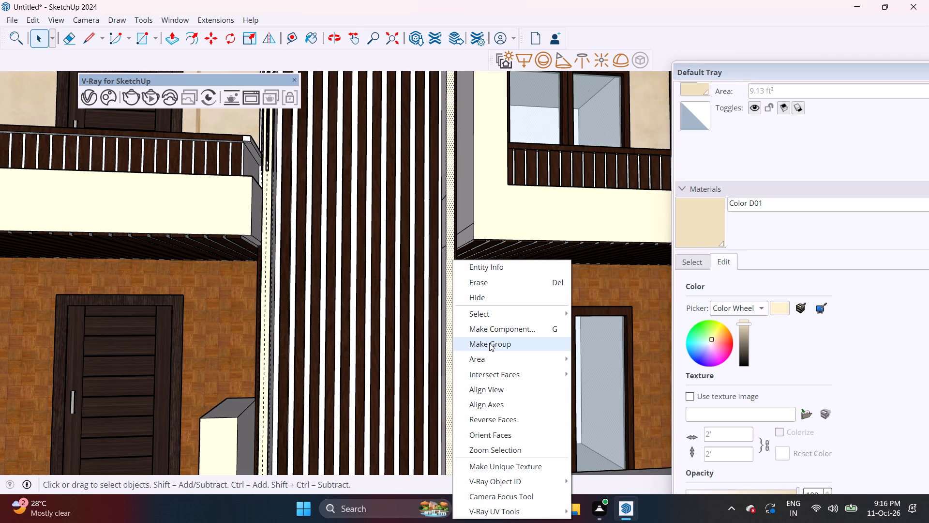
left_click(489, 343)
left_click(643, 58)
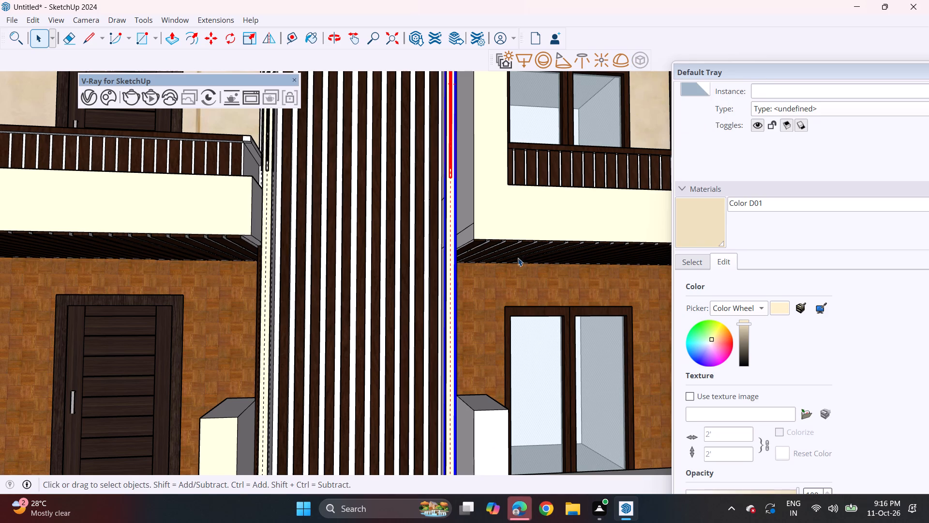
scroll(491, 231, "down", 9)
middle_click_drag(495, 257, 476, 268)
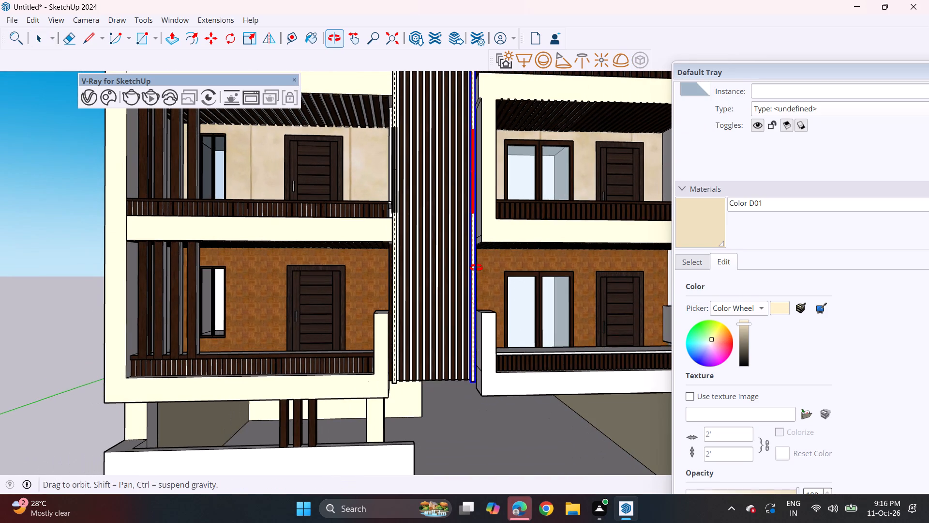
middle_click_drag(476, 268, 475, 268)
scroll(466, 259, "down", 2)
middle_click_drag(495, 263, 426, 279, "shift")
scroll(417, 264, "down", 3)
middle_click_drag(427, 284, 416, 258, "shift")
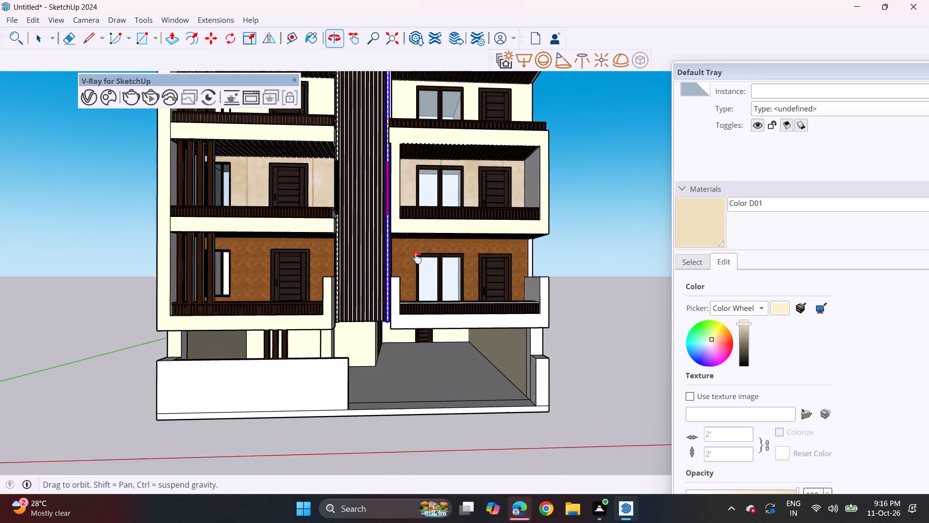
Draw a small circle on the slatted ceiling of the top-floor balcony beside the vertical wood posts.
middle_click_drag(416, 258, 475, 317, "shift")
middle_click_drag(457, 312, 445, 286)
middle_click(446, 275, "shift")
scroll(446, 275, "down", 1, "shift")
middle_click_drag(449, 272, 427, 258, "shift")
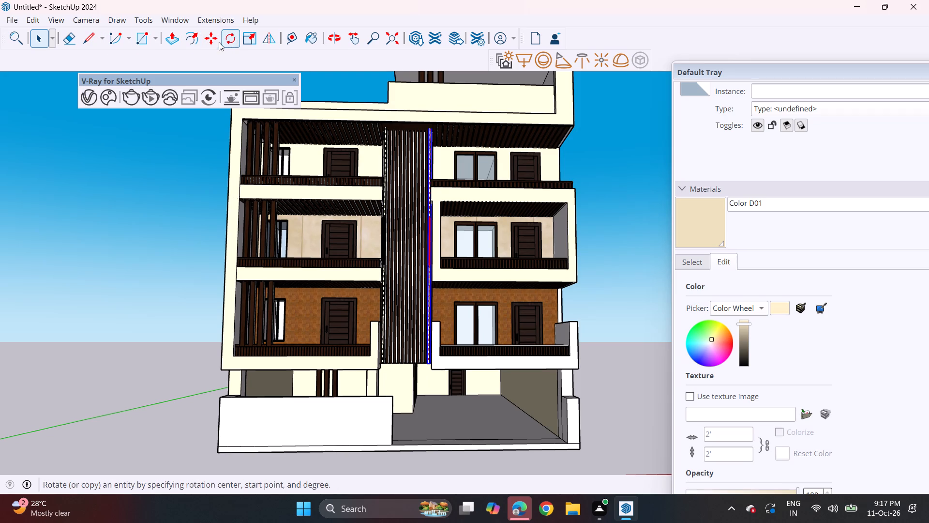
left_click(156, 42)
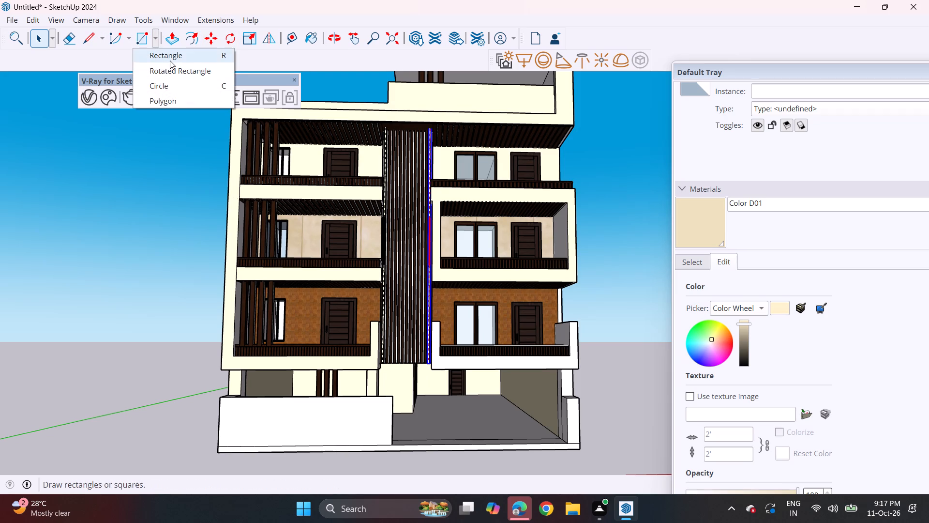
left_click(173, 56)
scroll(258, 149, "up", 2)
middle_click(258, 149)
scroll(304, 137, "up", 4)
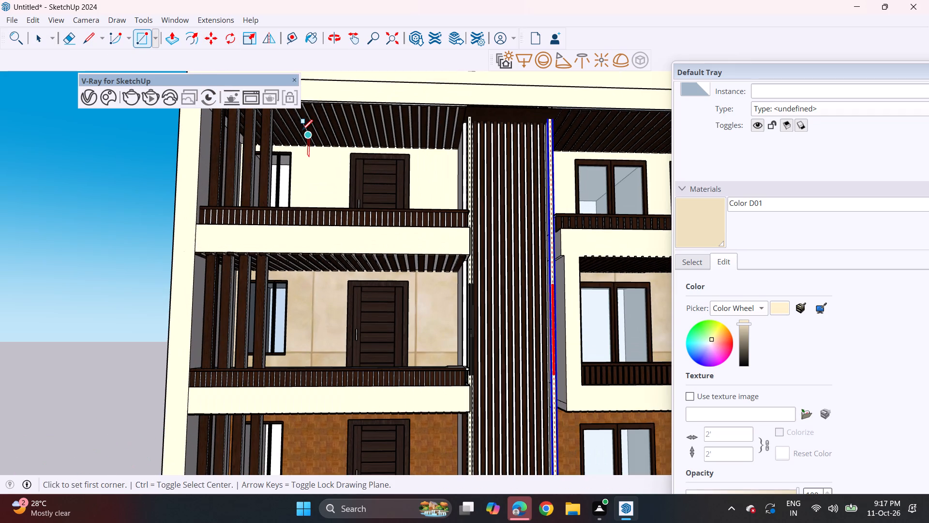
left_click(156, 43)
left_click(169, 85)
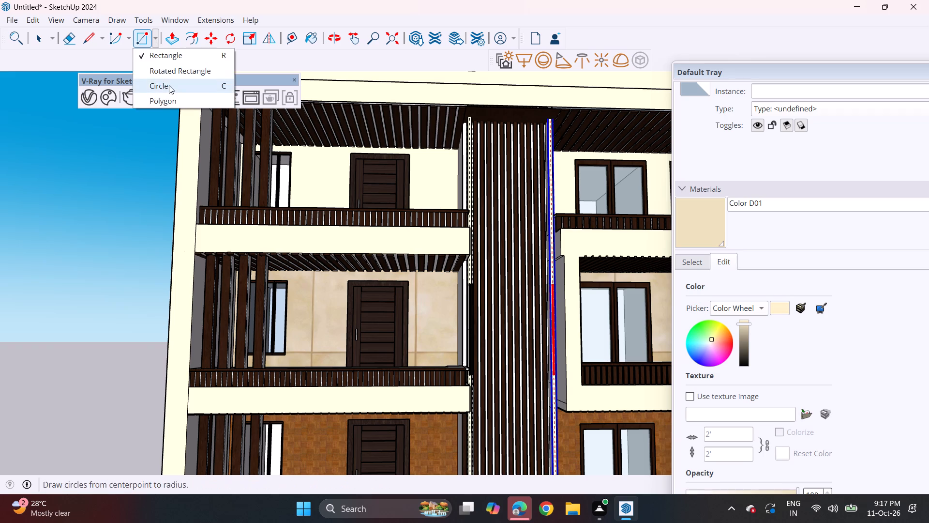
middle_click_drag(322, 136, 324, 112)
scroll(315, 120, "up", 9)
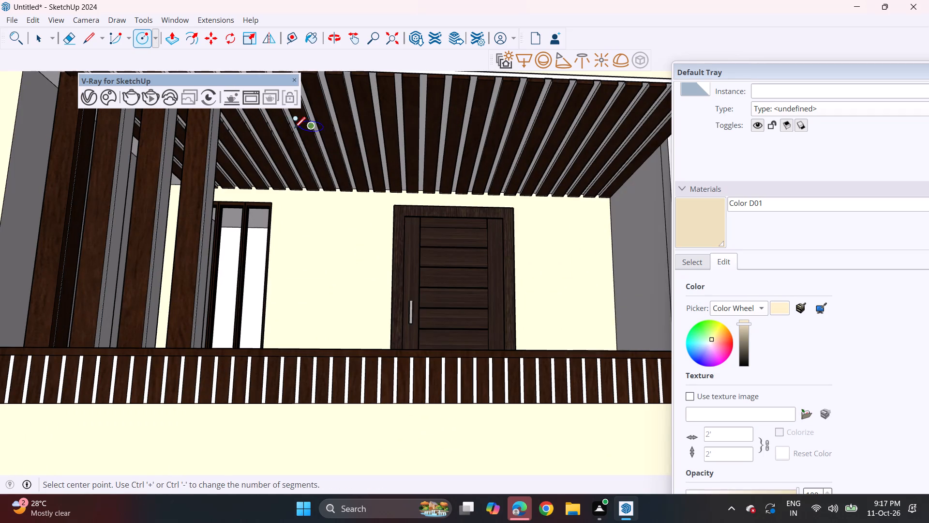
left_click(292, 125)
left_click(301, 127)
scroll(272, 204, "down", 16)
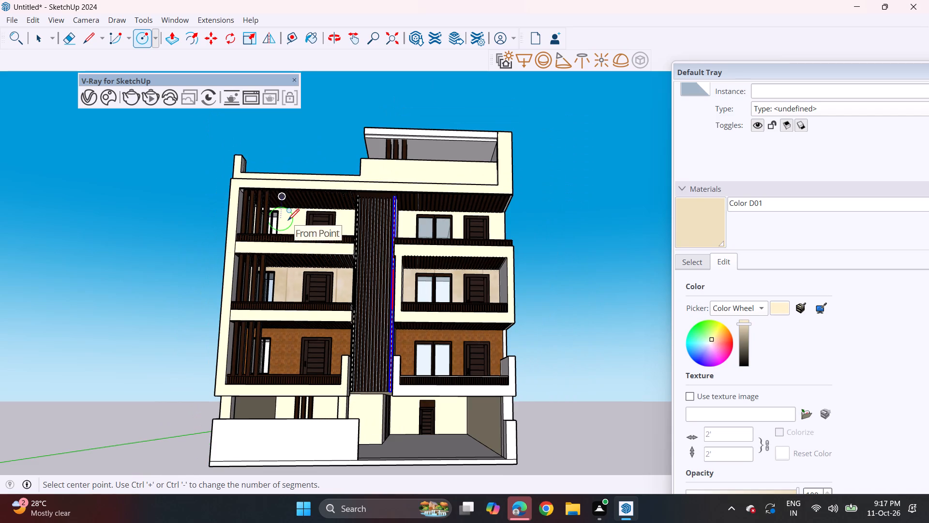
key("space")
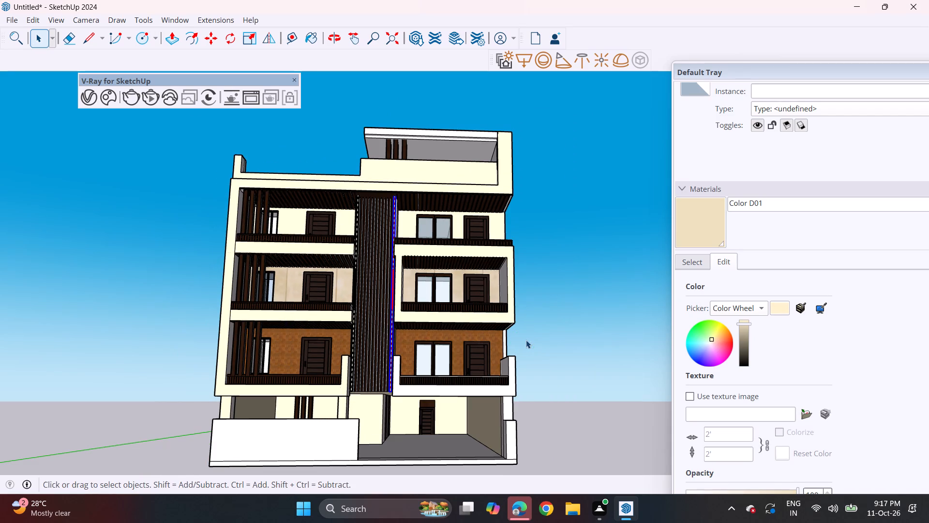
left_click(526, 340)
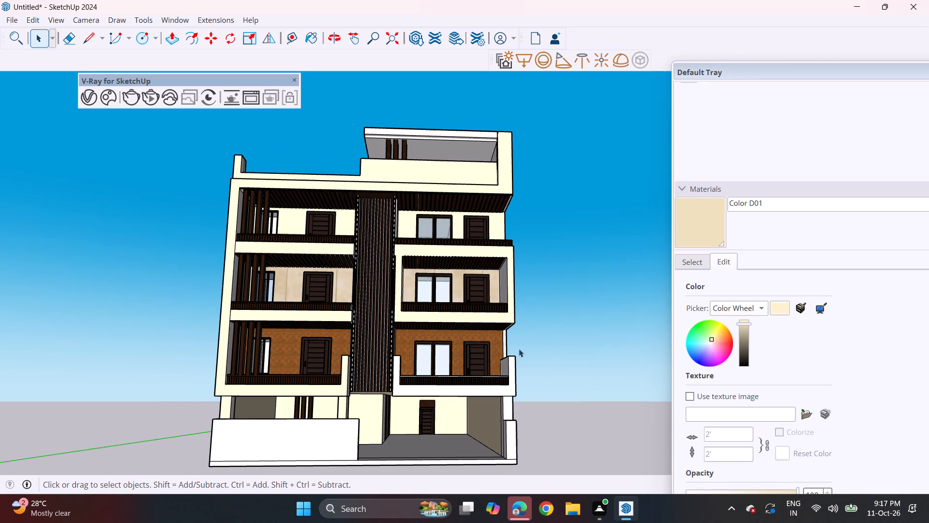
Import the 002+Bmw+M4+++mat3.4+2017 car model from Downloads and place it in the ground-floor parking bay.
middle_click_drag(468, 417, 470, 389)
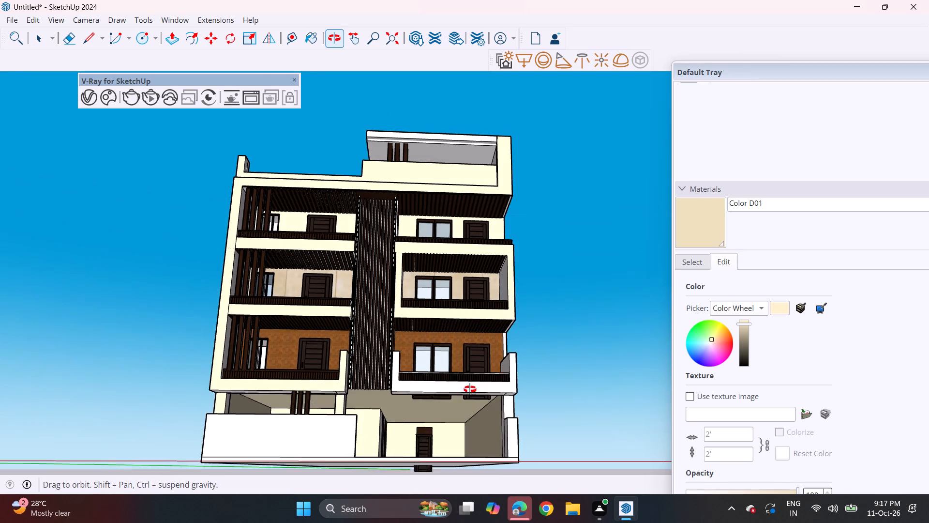
middle_click_drag(470, 389, 462, 431)
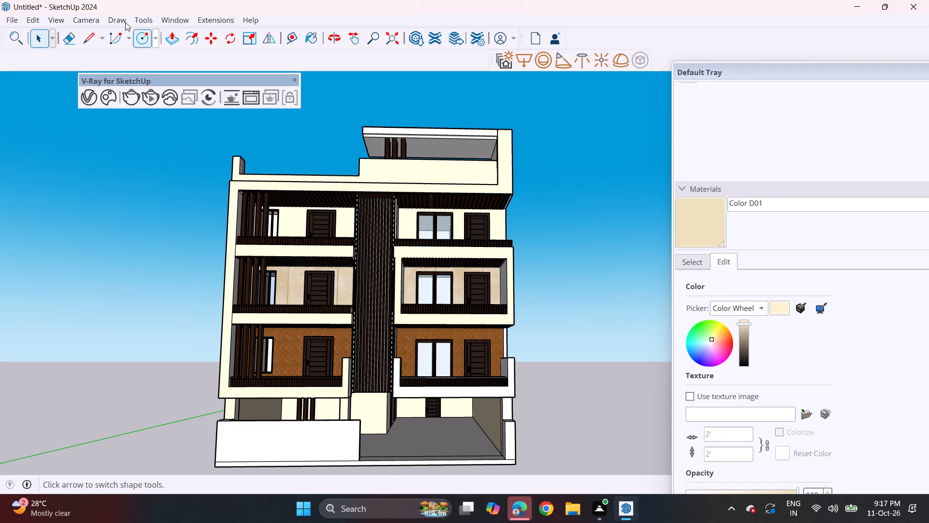
left_click(16, 20)
left_click(37, 194)
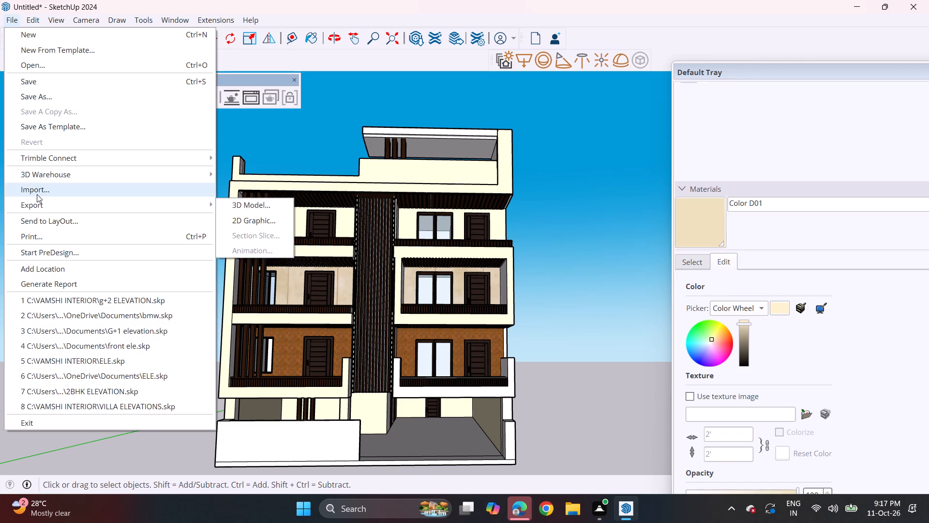
scroll(261, 177, "down", 6)
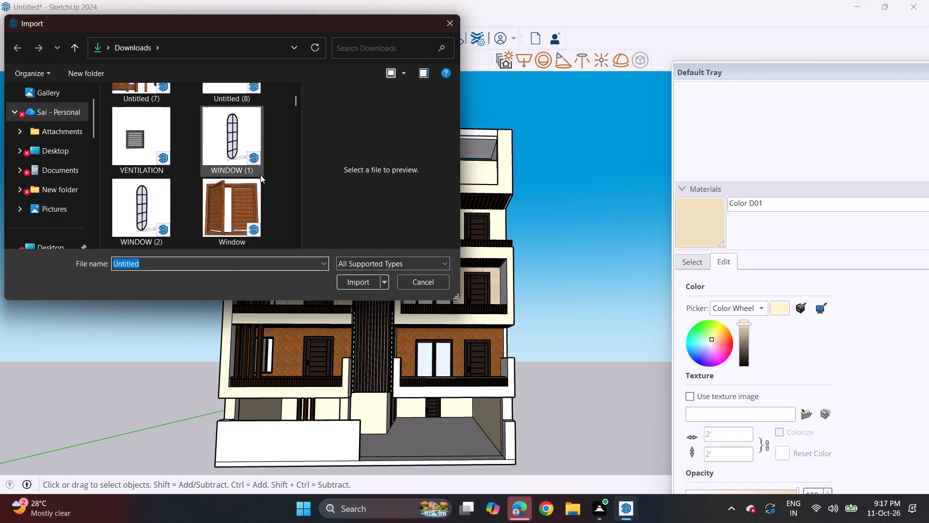
scroll(260, 175, "down", 7)
scroll(260, 175, "up", 2)
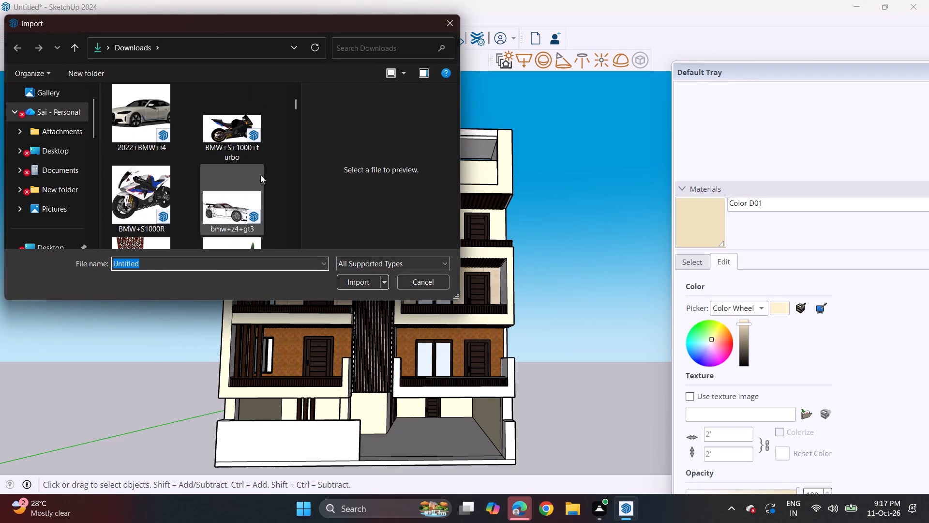
left_click(141, 117)
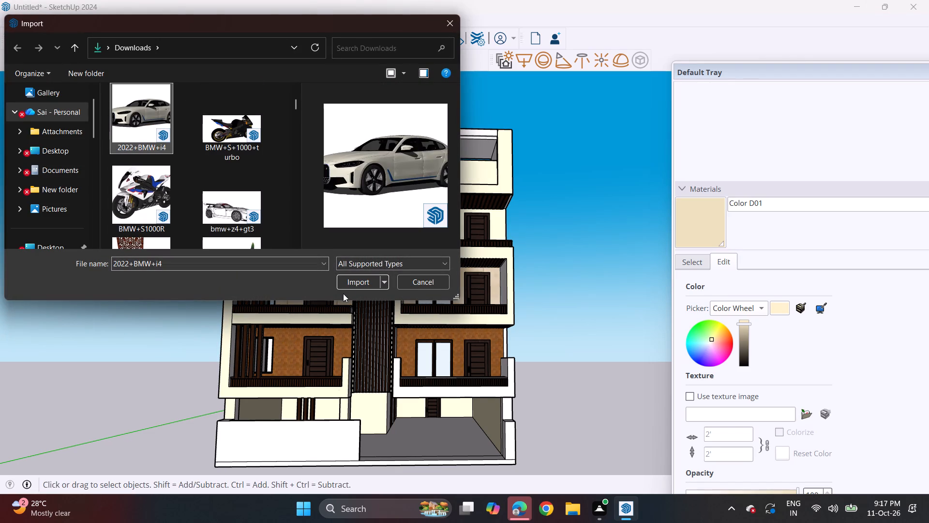
scroll(233, 192, "down", 3)
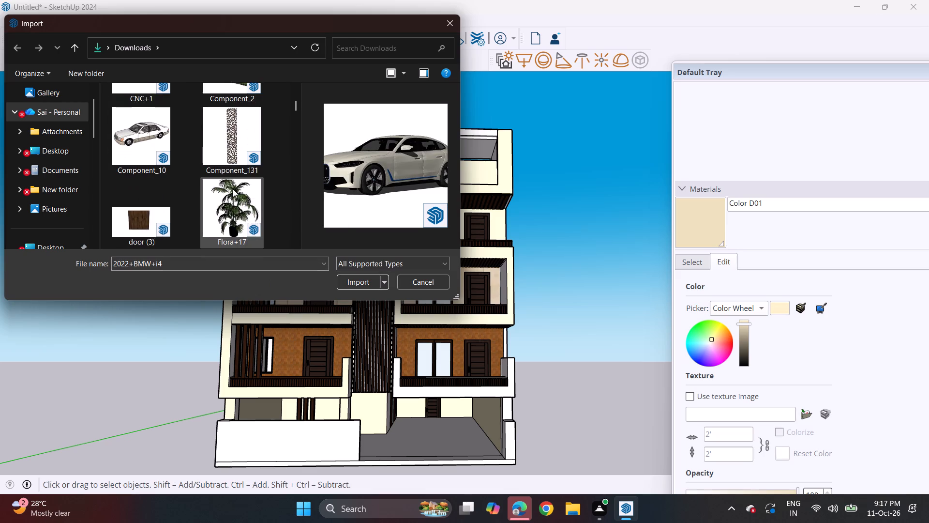
scroll(233, 189, "down", 6)
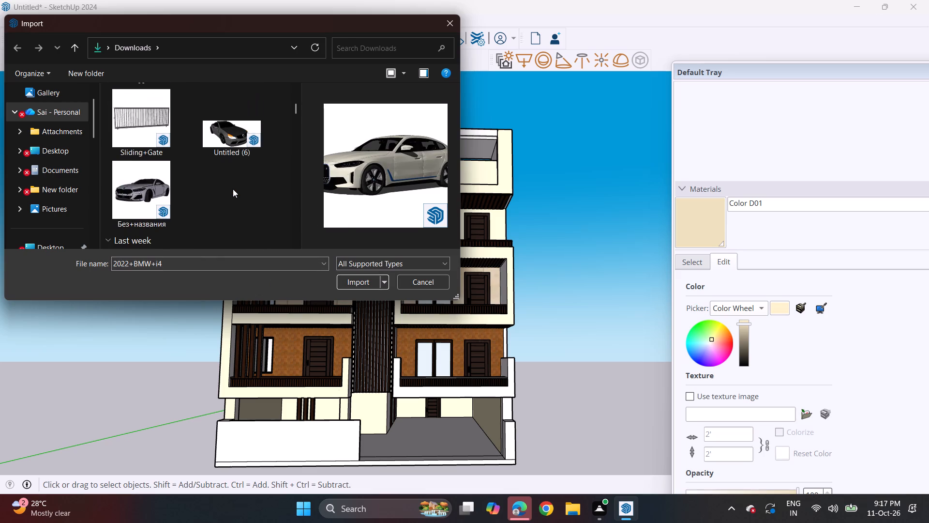
scroll(233, 189, "down", 9)
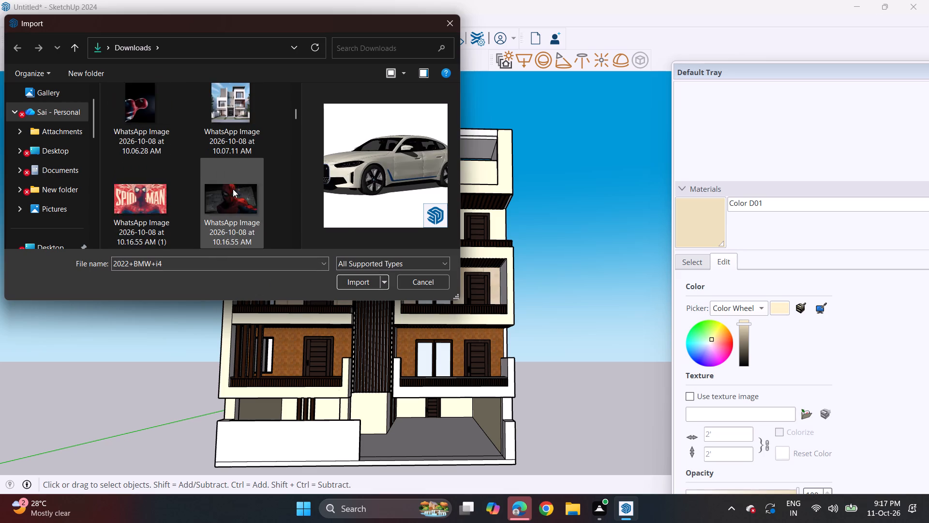
scroll(233, 189, "down", 7)
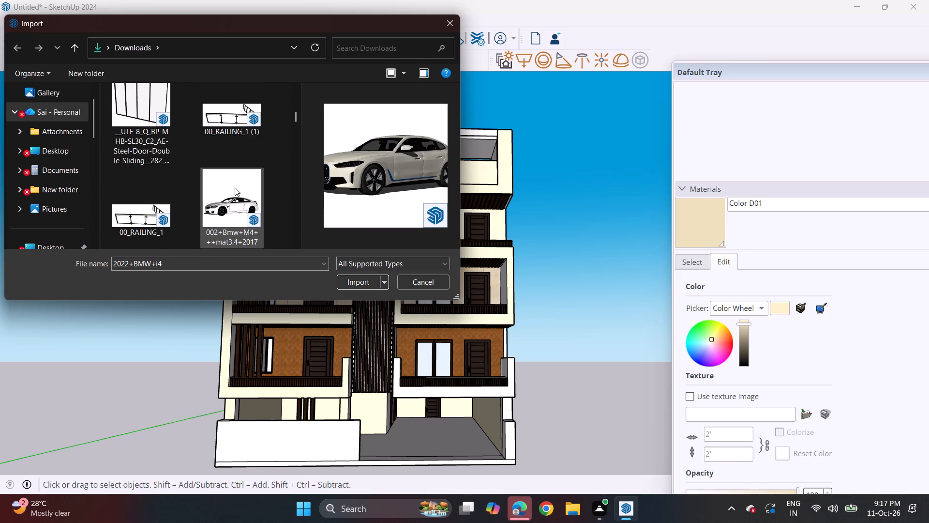
left_click(235, 187)
left_click(355, 287)
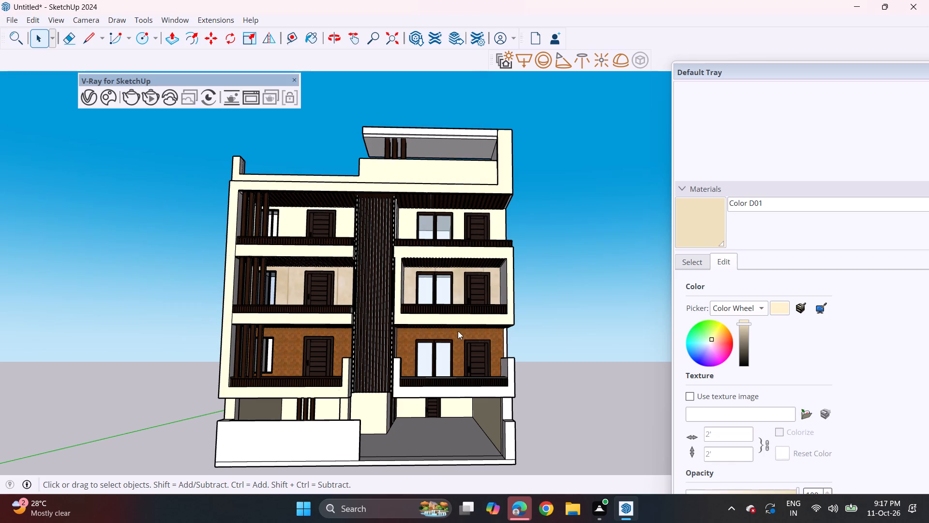
left_click(586, 282)
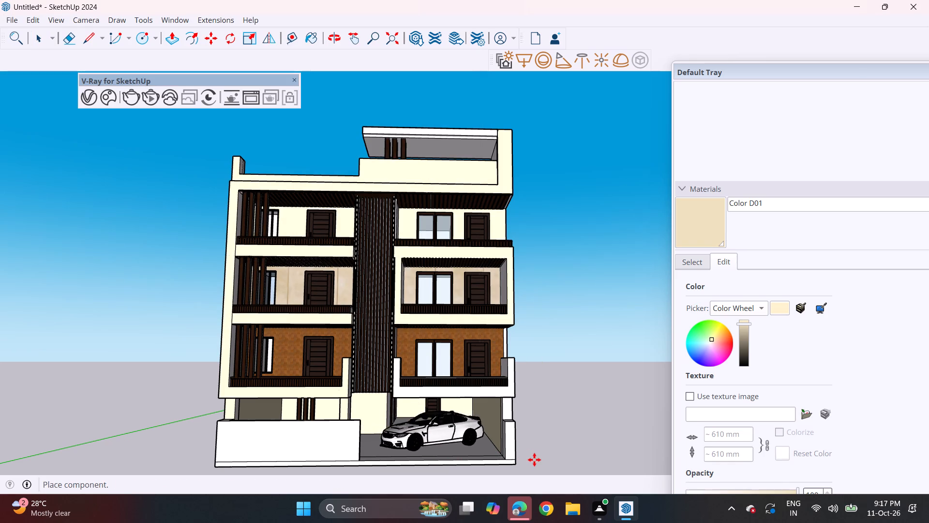
left_click(505, 461)
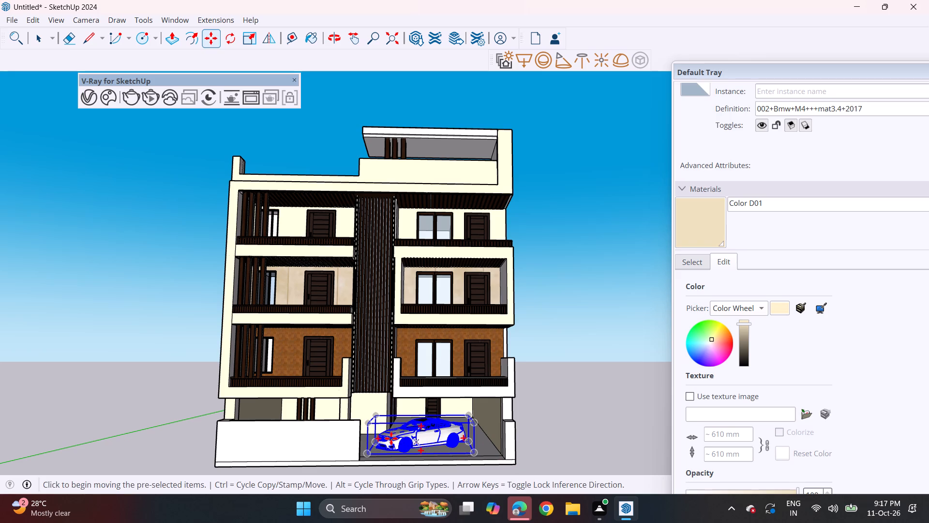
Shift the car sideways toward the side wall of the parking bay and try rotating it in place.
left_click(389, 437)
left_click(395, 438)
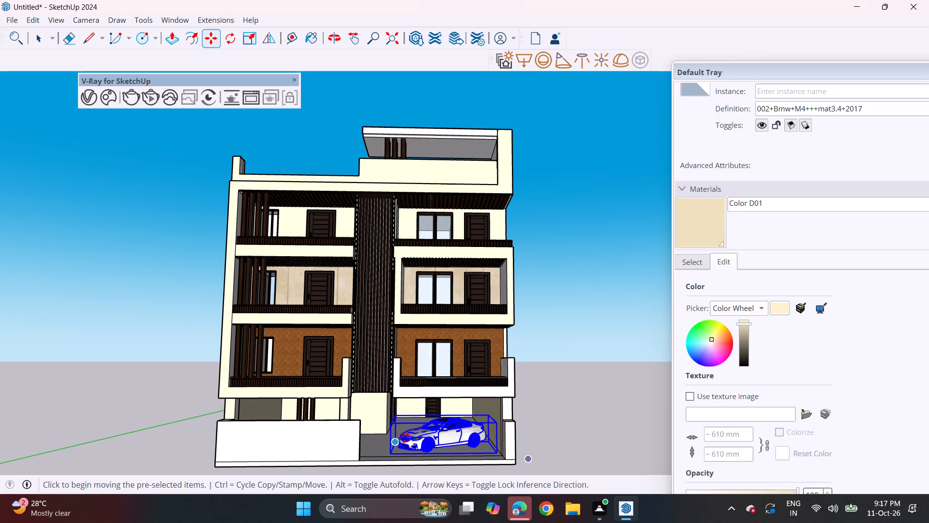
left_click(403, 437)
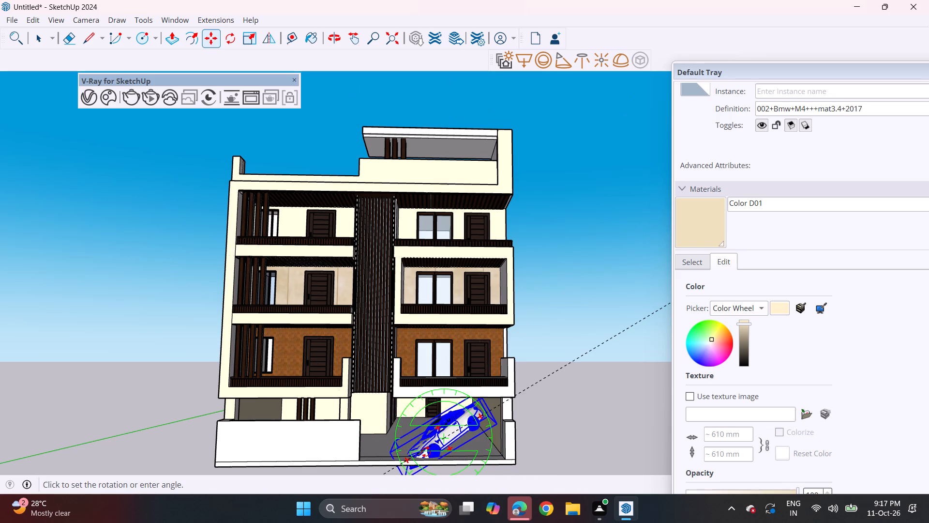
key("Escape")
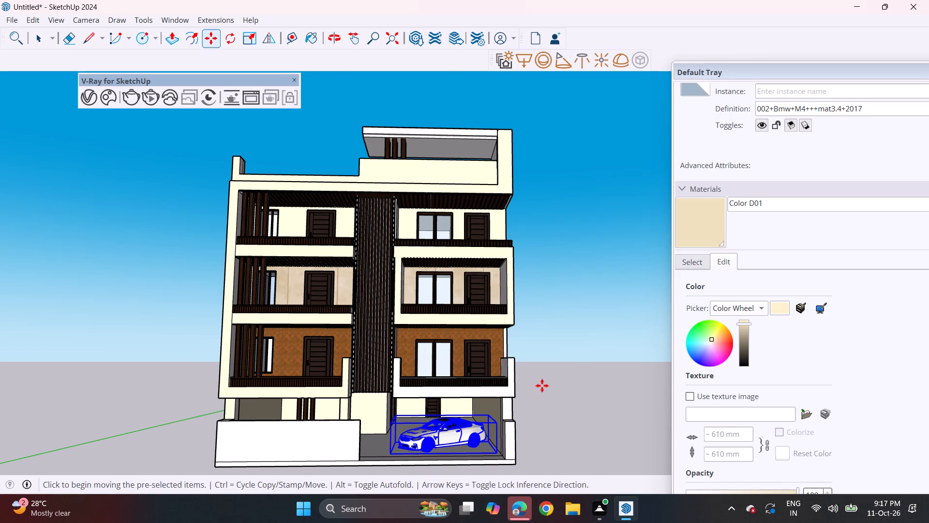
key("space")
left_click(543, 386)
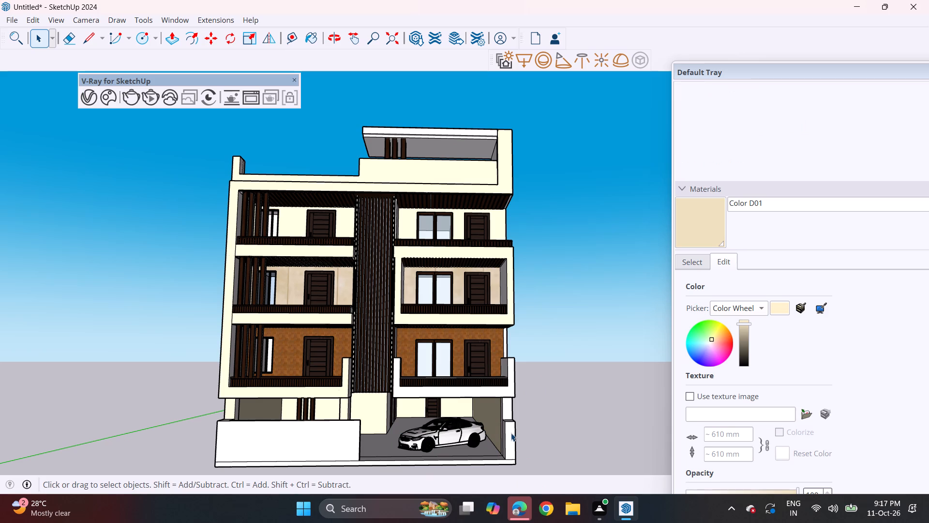
Rotate the BMW car horizontally on the ground plane so its front faces the street.
scroll(446, 435, "down", 3)
middle_click_drag(441, 431, 406, 326, "shift")
middle_click_drag(402, 328, 416, 378)
scroll(412, 342, "up", 6)
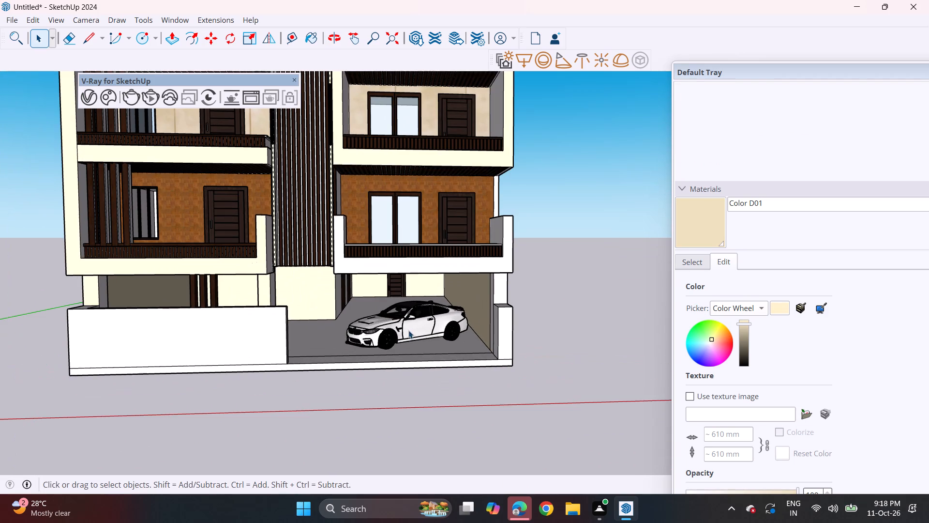
left_click(402, 326)
left_click(228, 37)
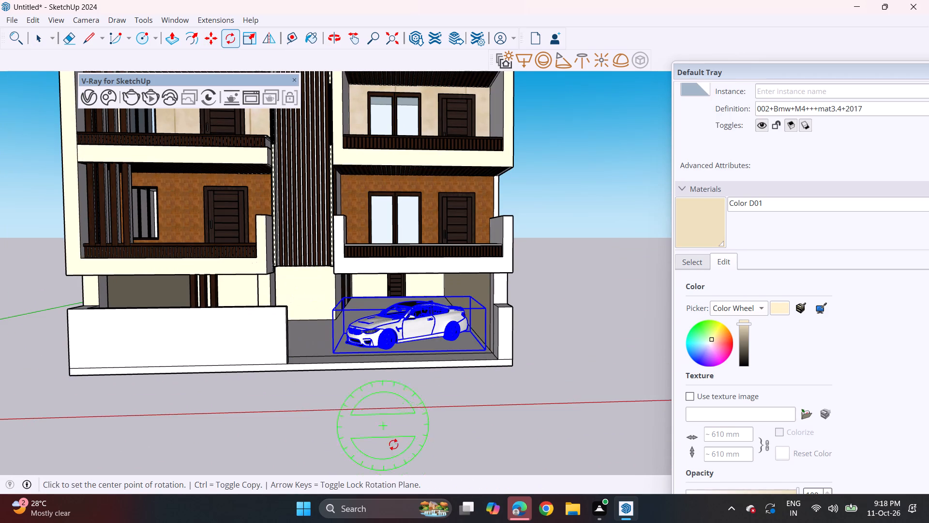
middle_click_drag(400, 416, 402, 470)
left_click(436, 415)
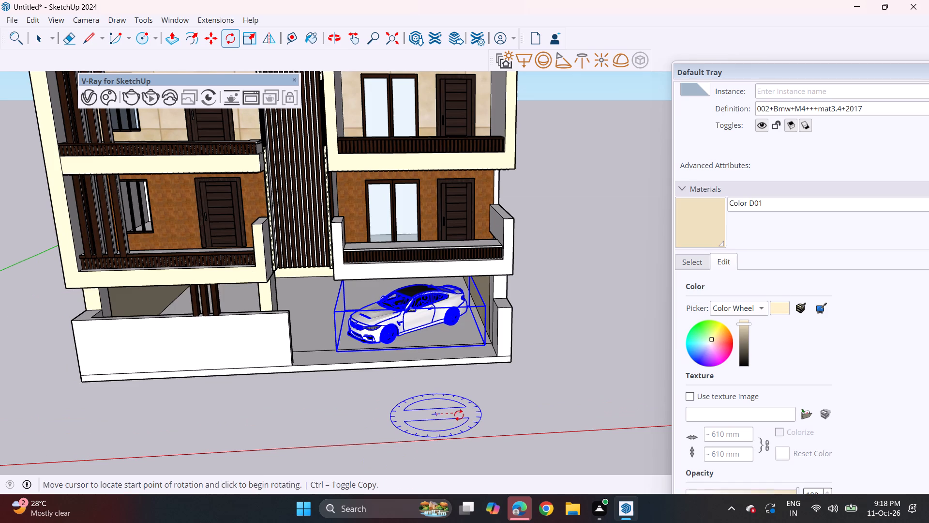
left_click(460, 415)
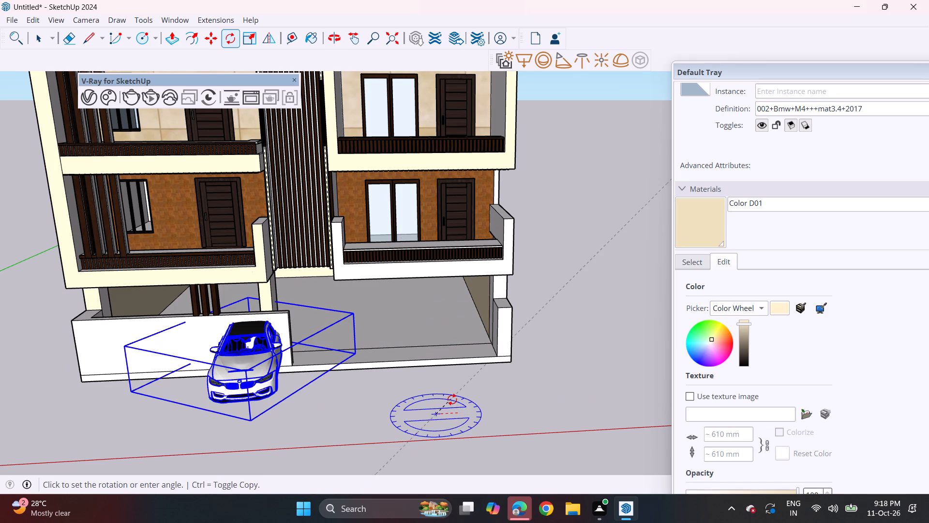
left_click(452, 400)
Move the rotated car back into the ground-floor parking bay, beside the end of the front boundary wall.
left_click(214, 35)
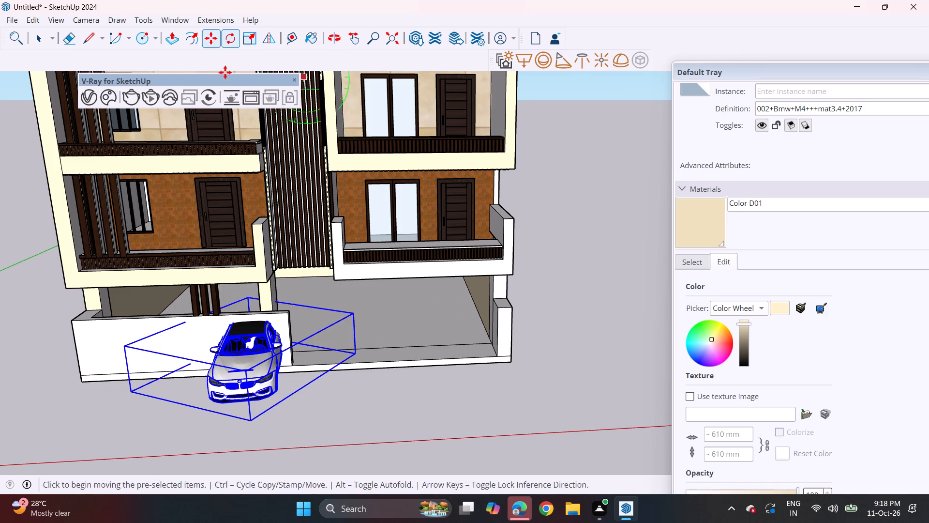
left_click(245, 395)
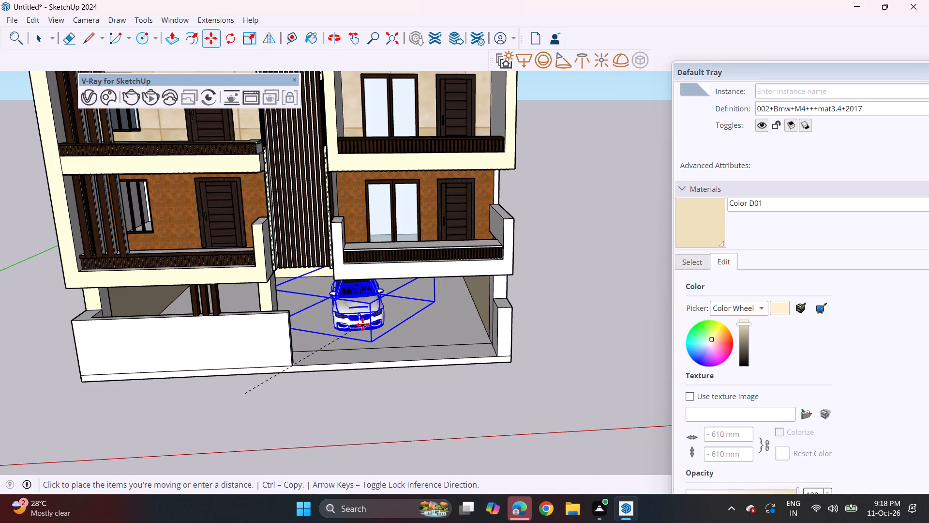
left_click(356, 323)
Import the 2022+BMW+i4 car model from Downloads and place it on the ground in front of the building.
middle_click_drag(354, 323, 339, 262)
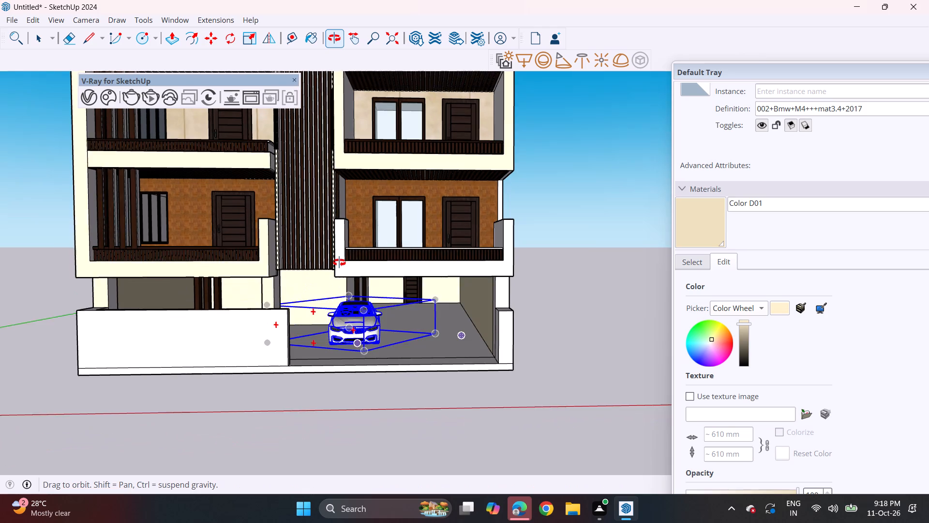
middle_click_drag(339, 262, 343, 271)
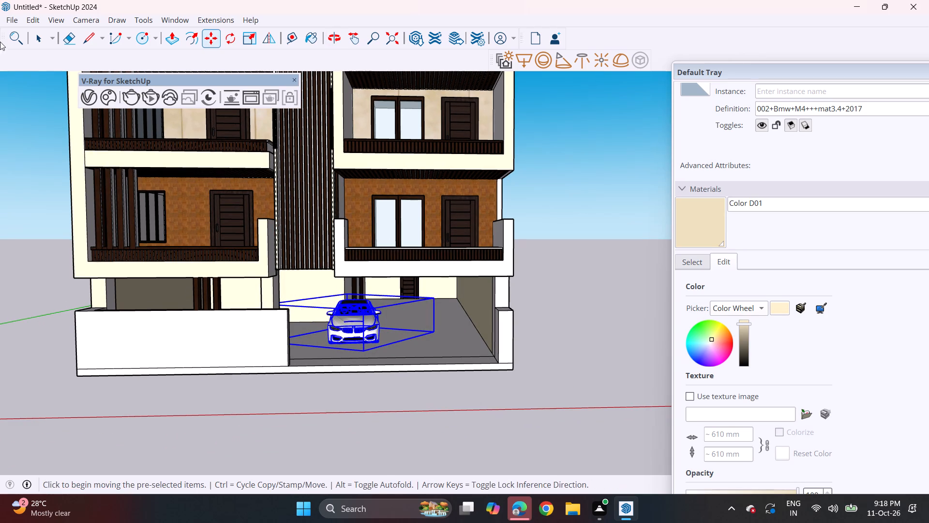
left_click(10, 24)
left_click(38, 193)
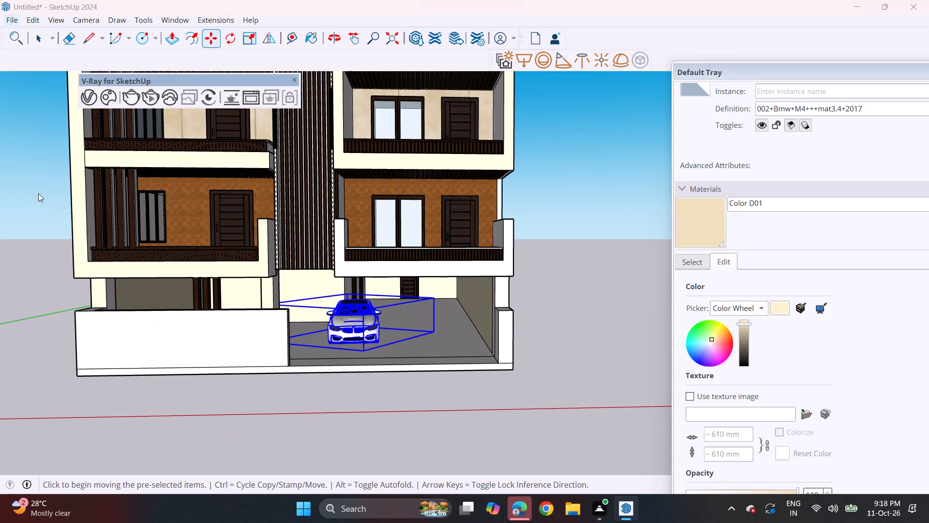
scroll(131, 194, "down", 9)
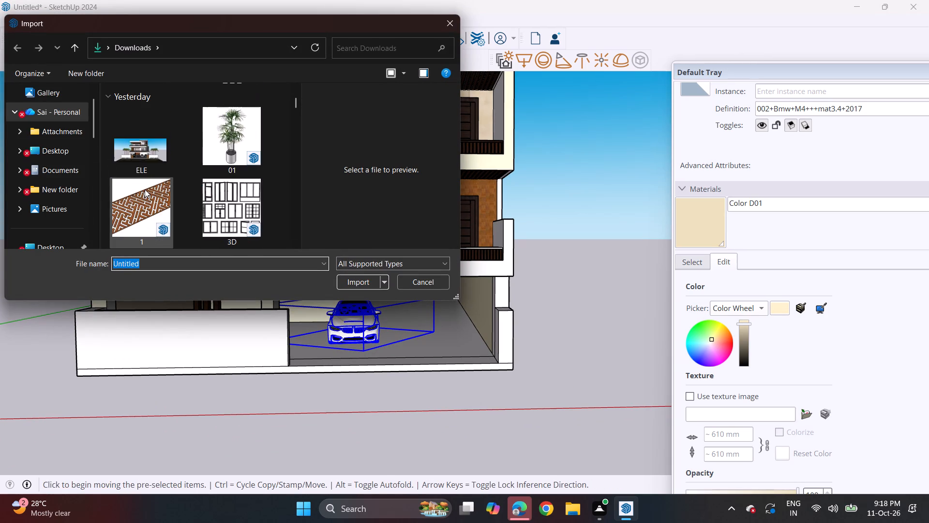
scroll(145, 189, "down", 1)
left_click(145, 189)
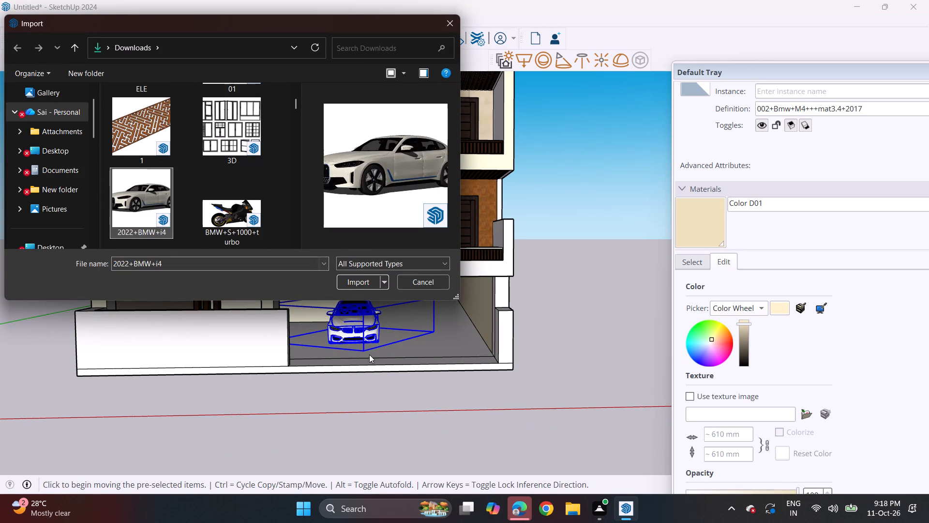
left_click(363, 285)
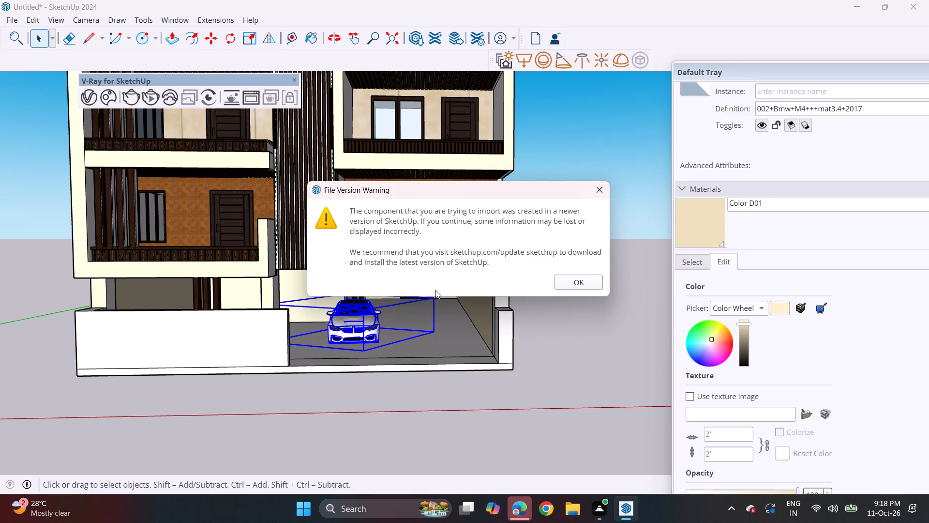
left_click(574, 281)
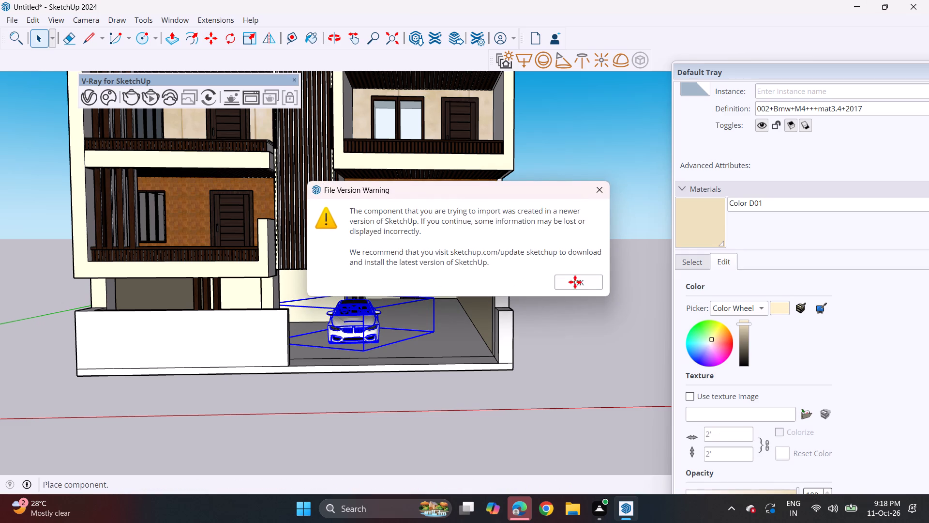
scroll(388, 342, "down", 5)
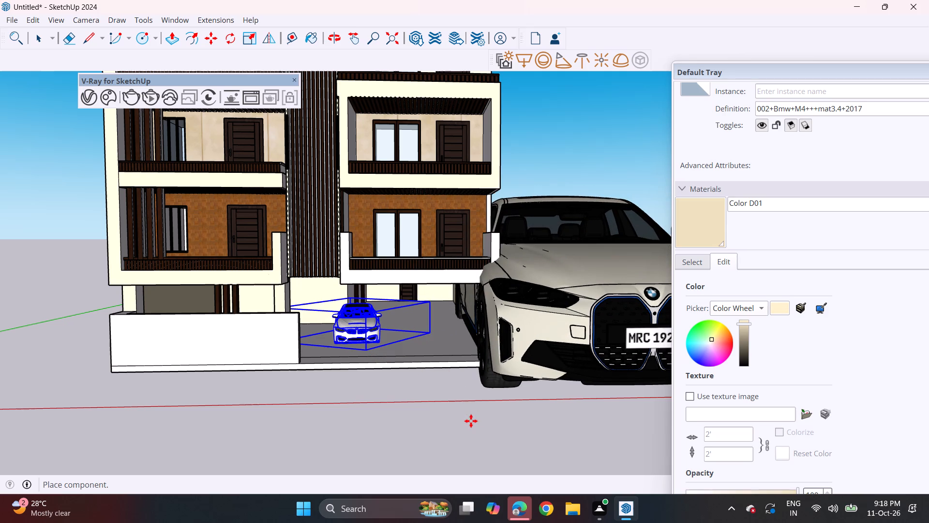
left_click(471, 421)
Scale the imported BMW i4 down uniformly to about the size of the car already parked in the bay.
scroll(482, 389, "down", 9)
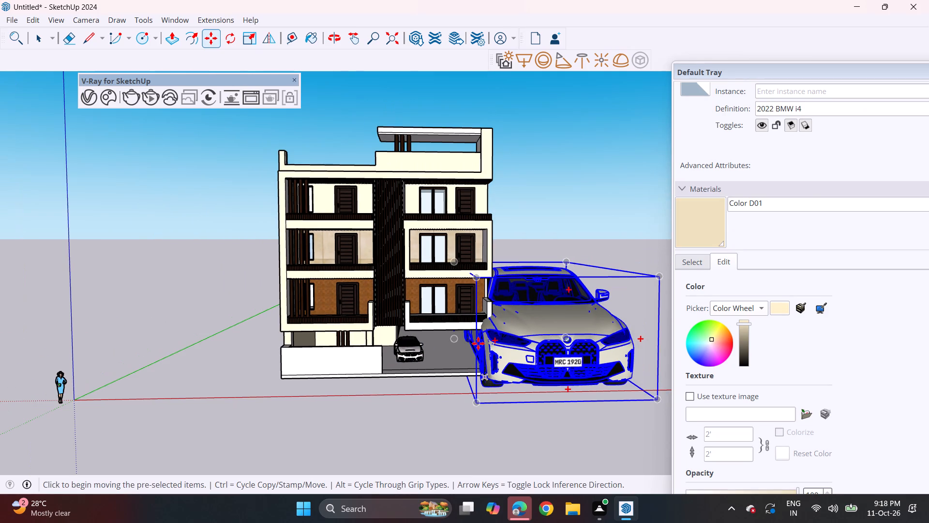
left_click(255, 35)
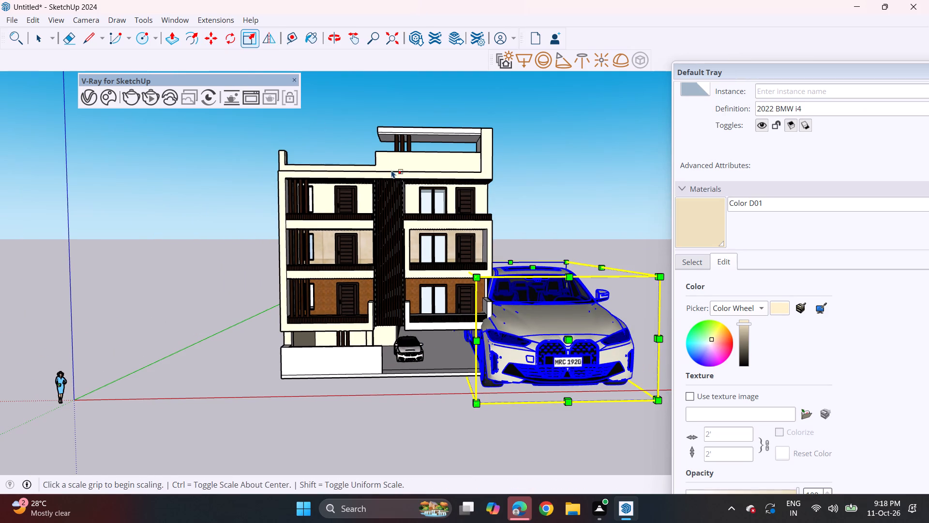
left_click(565, 261)
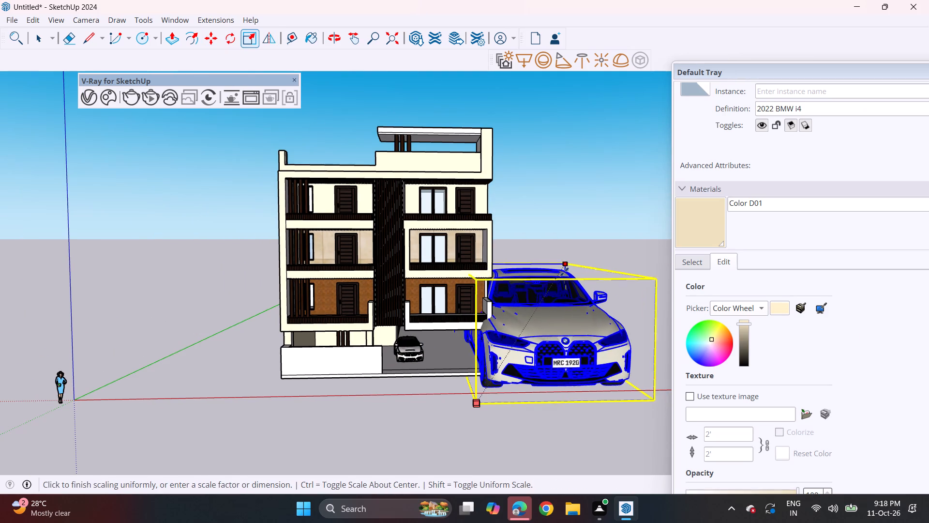
left_click(520, 361)
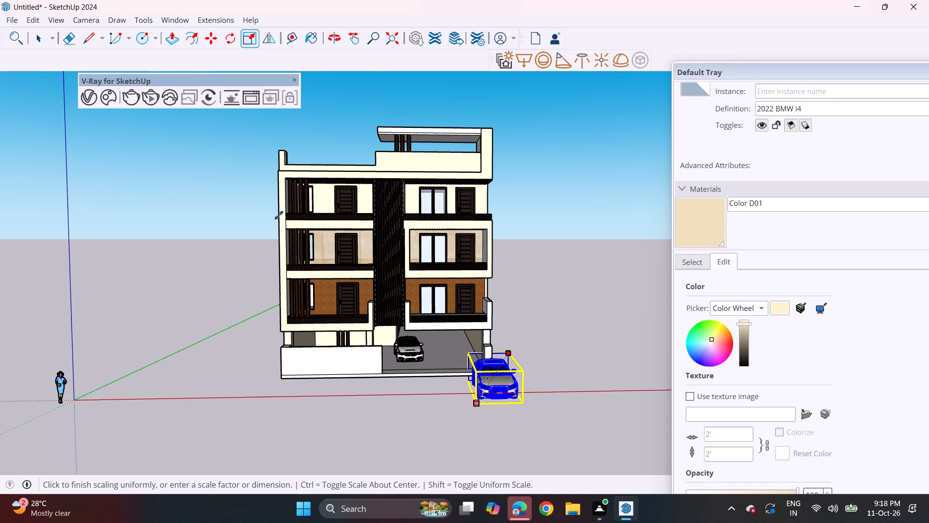
Move the BMW i4 into the ground-floor parking bay, side by side with the first car, and deselect it.
left_click(209, 47)
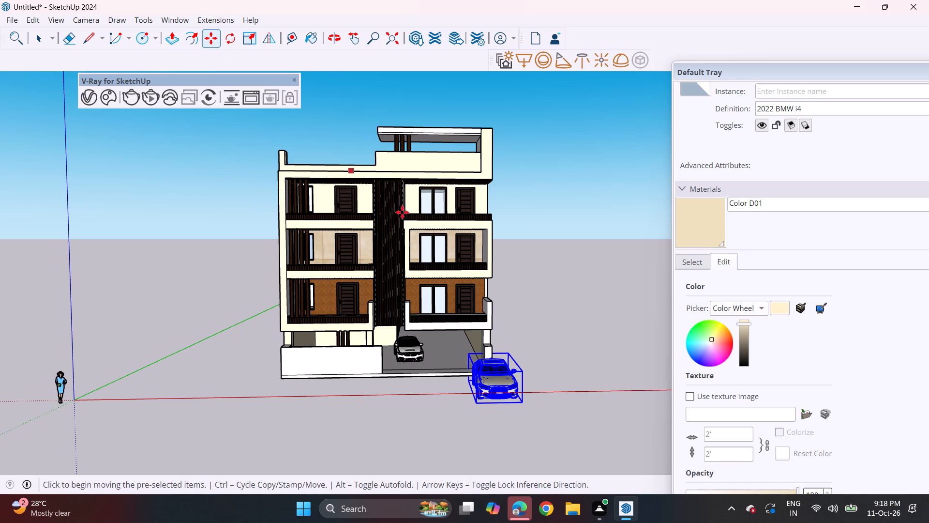
left_click(496, 375)
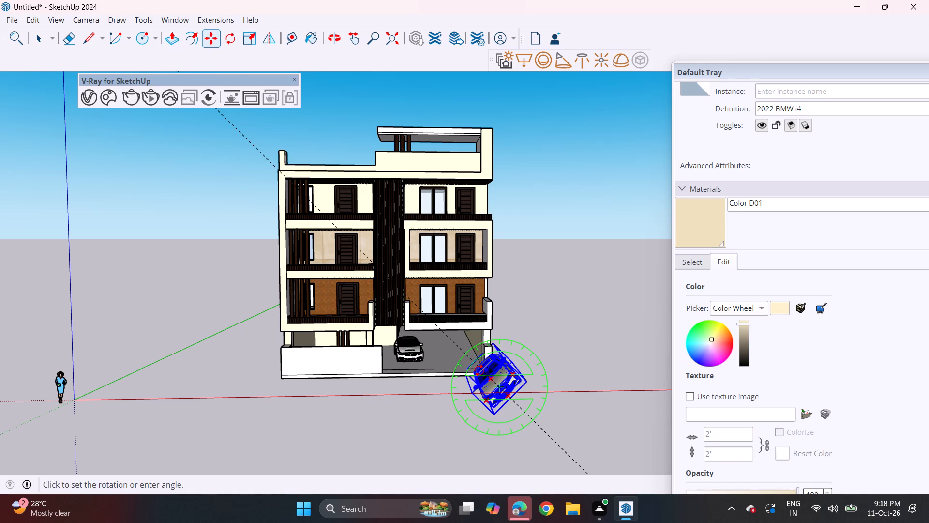
key("Escape")
left_click(523, 402)
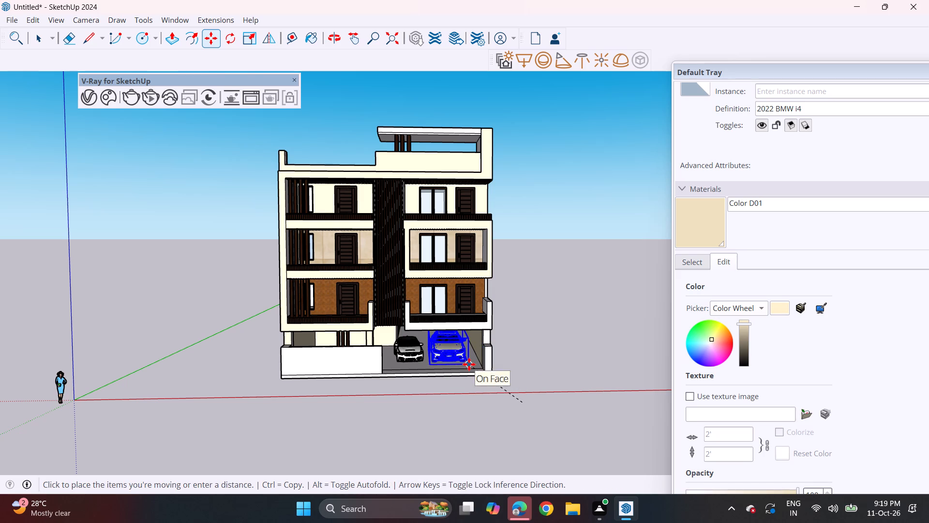
left_click(469, 364)
middle_click_drag(480, 379, 455, 342)
scroll(446, 364, "up", 5)
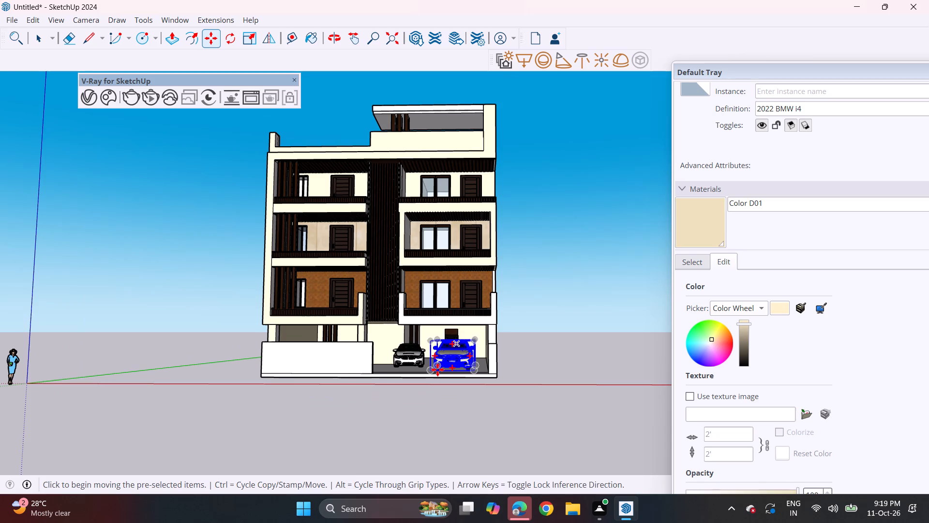
middle_click_drag(433, 373, 459, 381)
key("space")
left_click(541, 333)
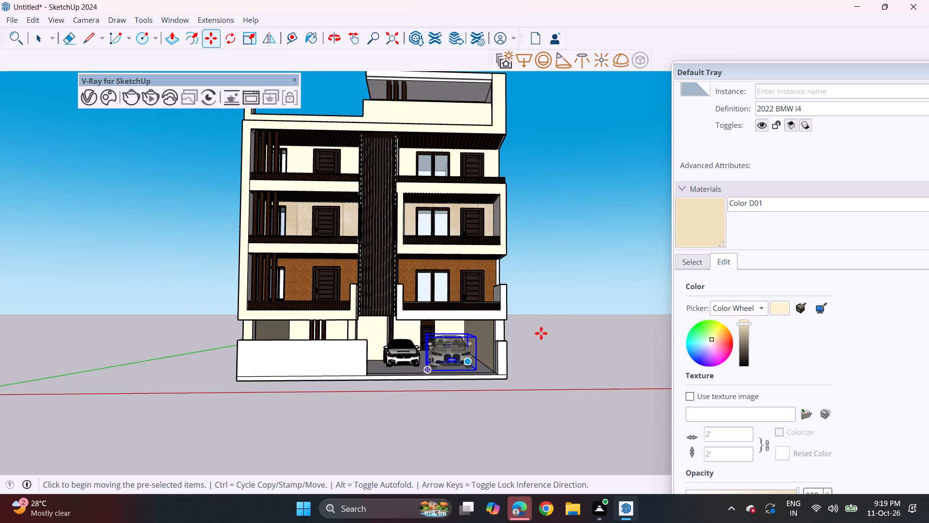
key("space")
left_click(537, 338)
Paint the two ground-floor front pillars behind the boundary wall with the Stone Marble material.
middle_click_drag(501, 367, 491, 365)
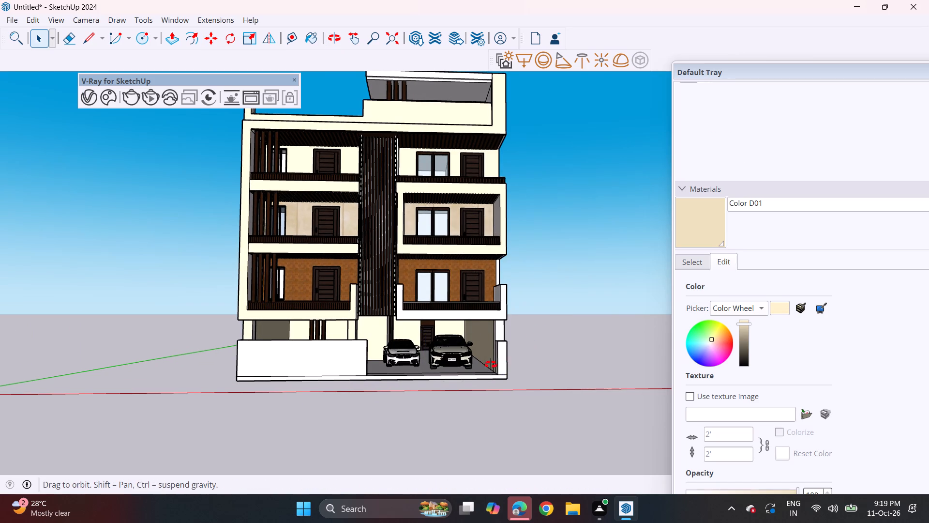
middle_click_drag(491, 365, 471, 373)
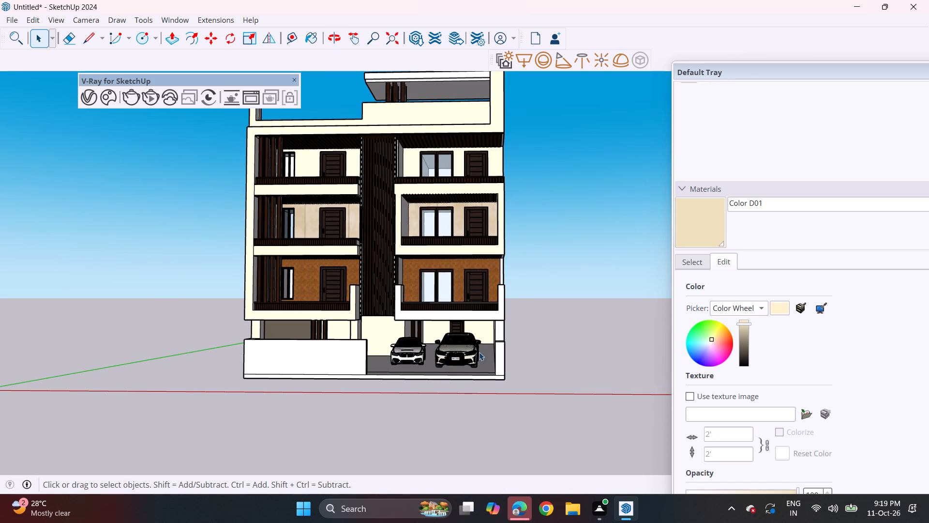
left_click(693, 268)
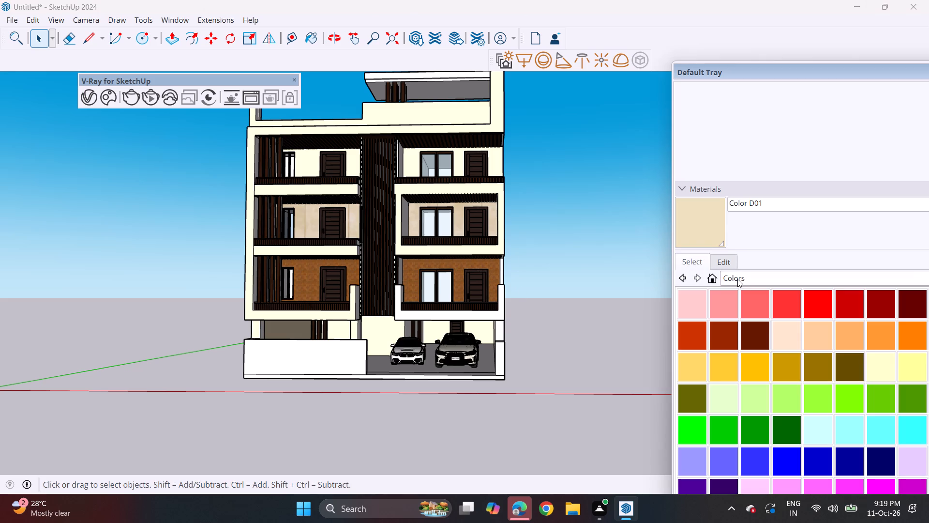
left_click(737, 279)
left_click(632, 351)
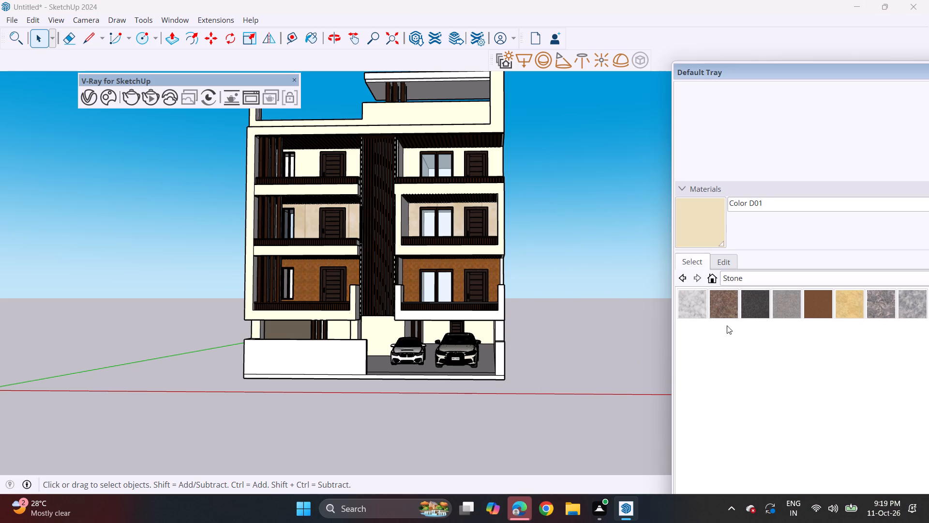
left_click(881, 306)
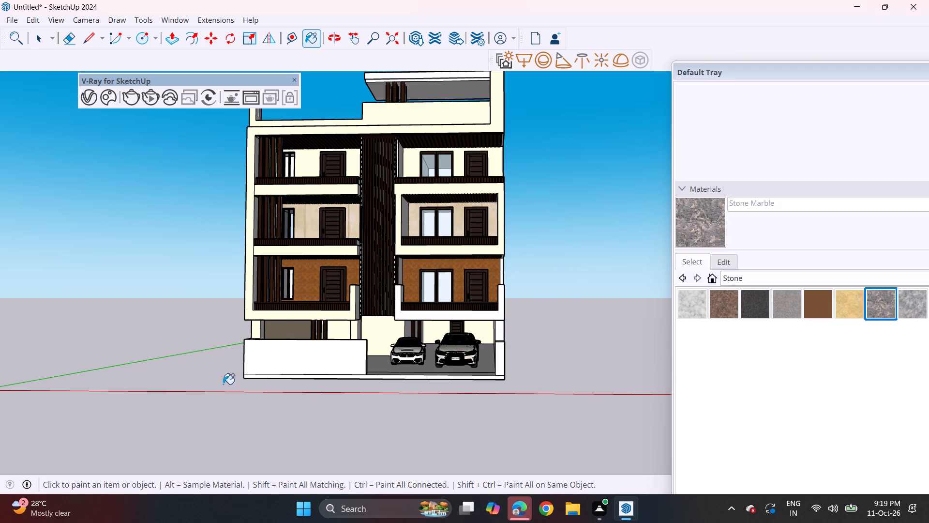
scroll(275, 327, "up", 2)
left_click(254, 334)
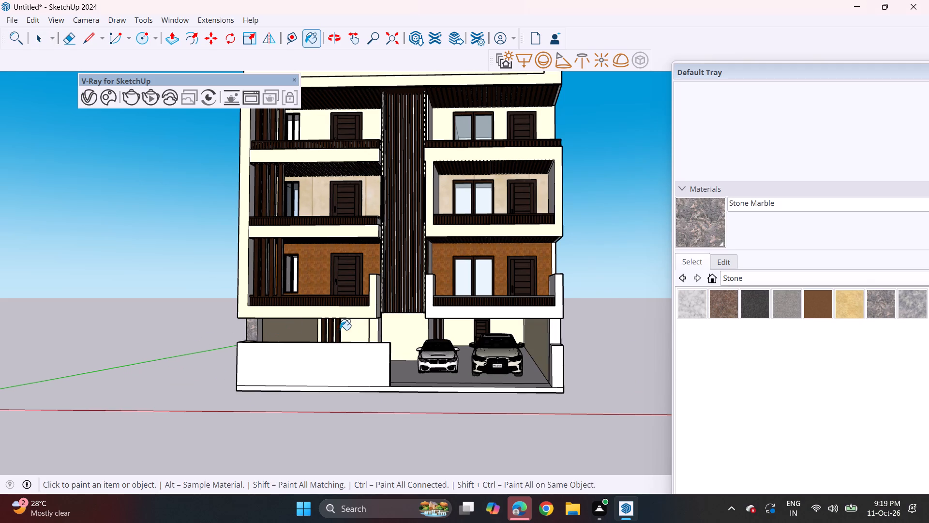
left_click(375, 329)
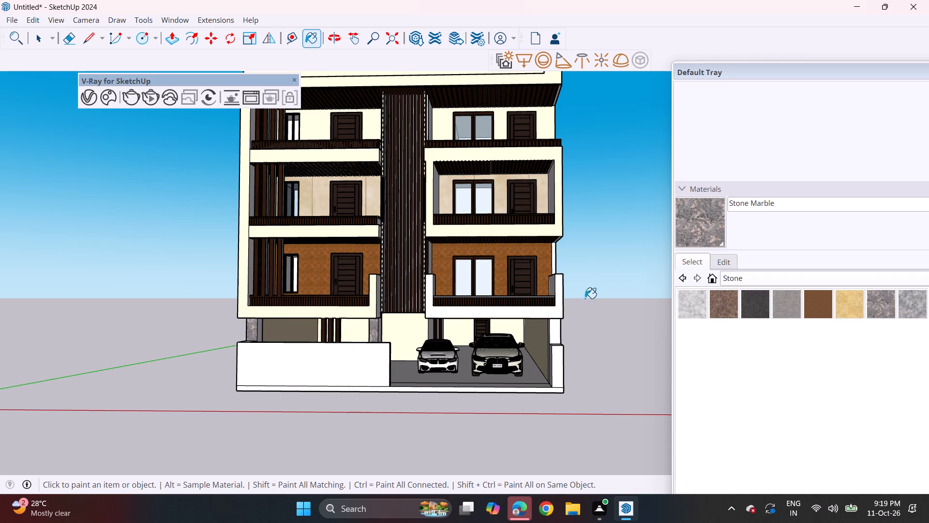
Paint the front and side faces of the two ground-floor front pillars with the Slate Light Tile material.
left_click(747, 281)
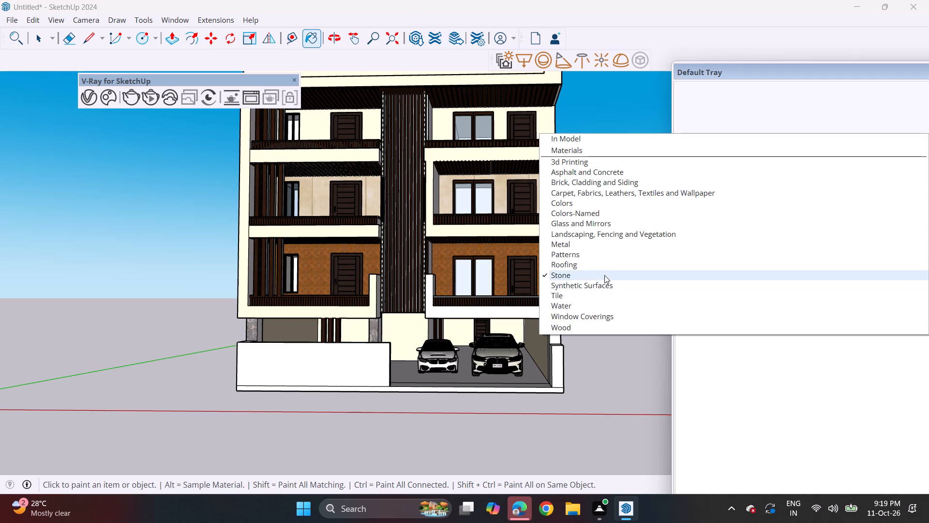
left_click(596, 299)
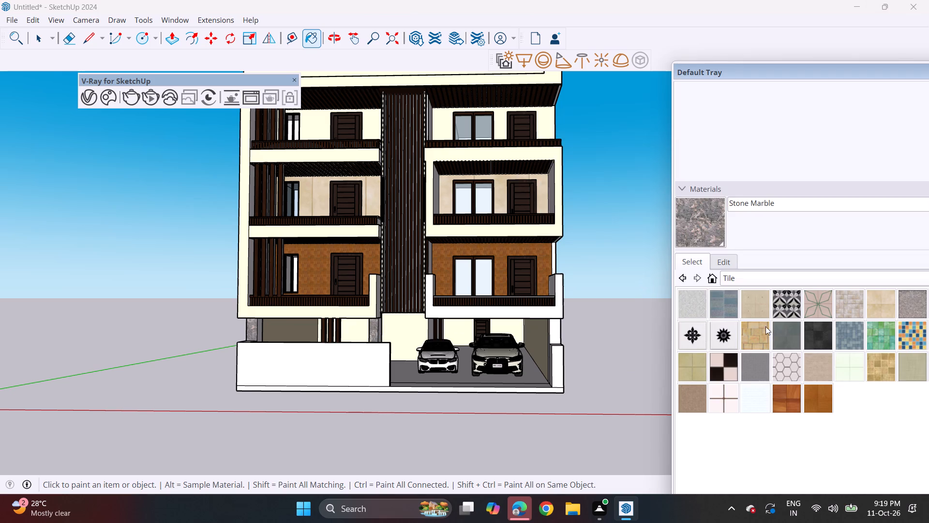
left_click(826, 337)
left_click(370, 330)
left_click(371, 329)
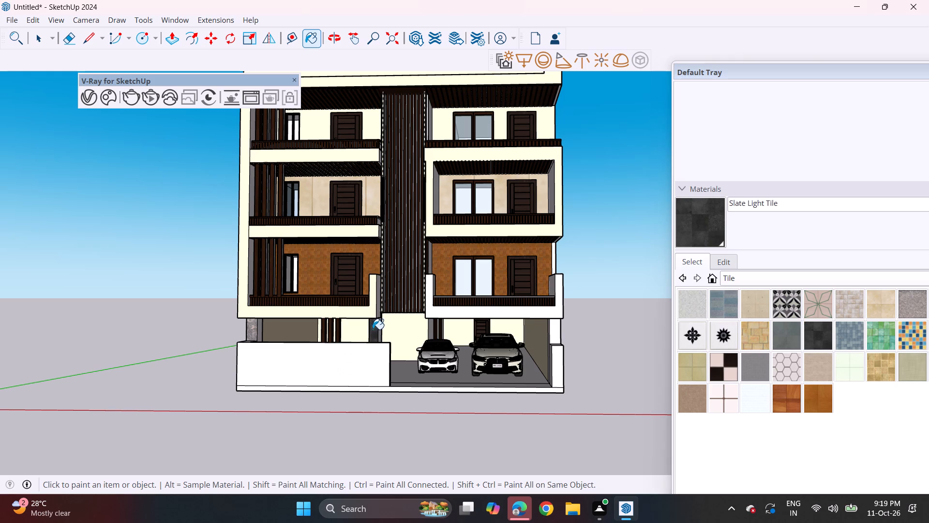
left_click(254, 331)
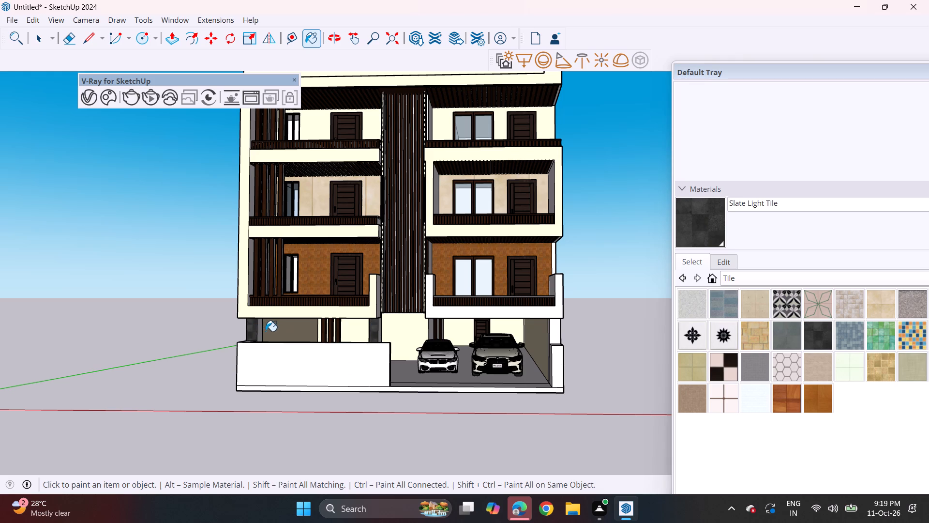
scroll(266, 331, "up", 3)
left_click(258, 333)
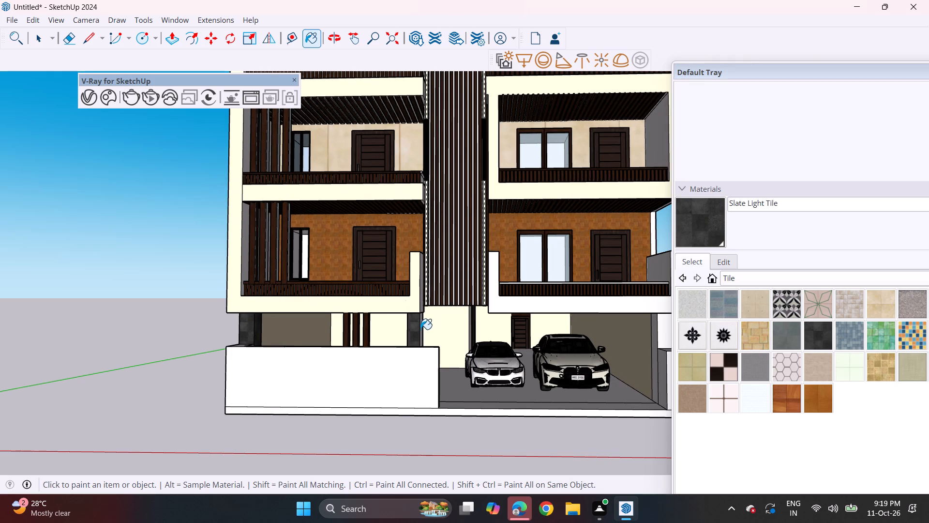
left_click(420, 329)
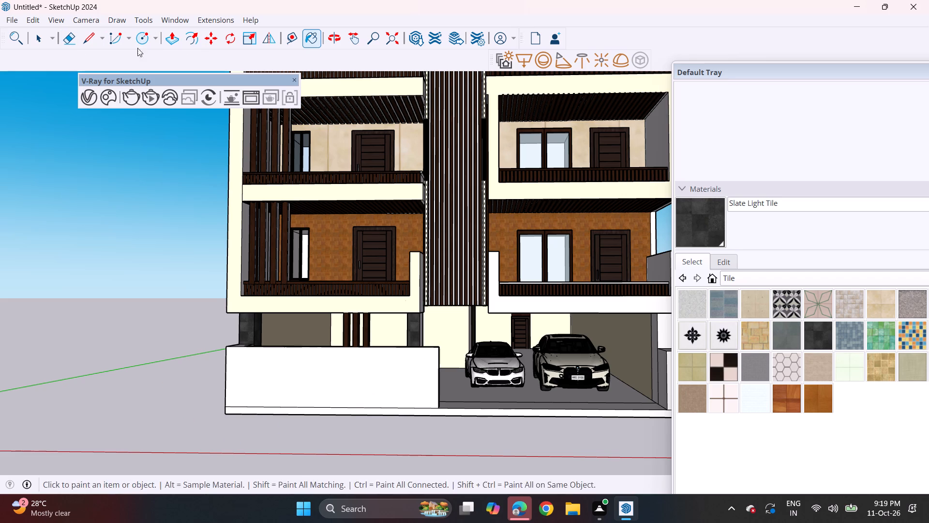
Draw a rectangle on the front boundary wall's outer face, starting from its top edge below the outer pillar.
left_click(153, 42)
left_click(157, 61)
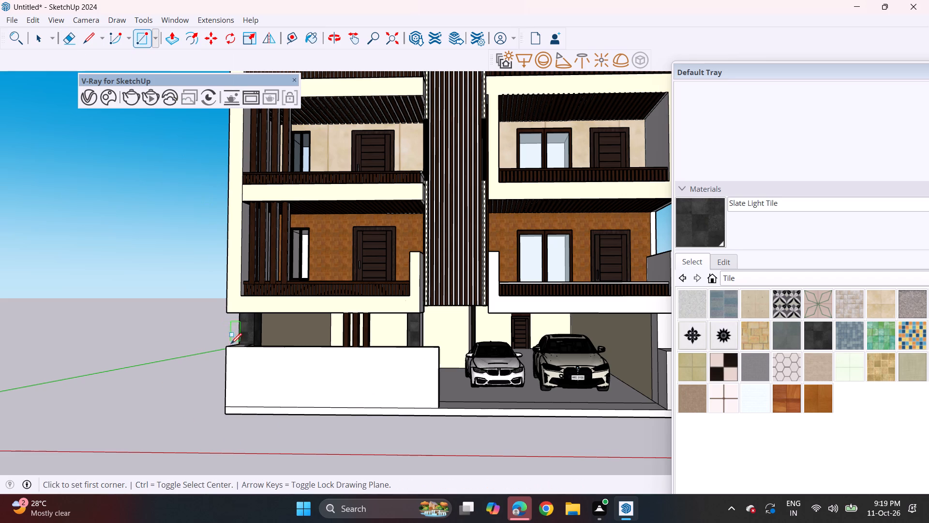
left_click(254, 346)
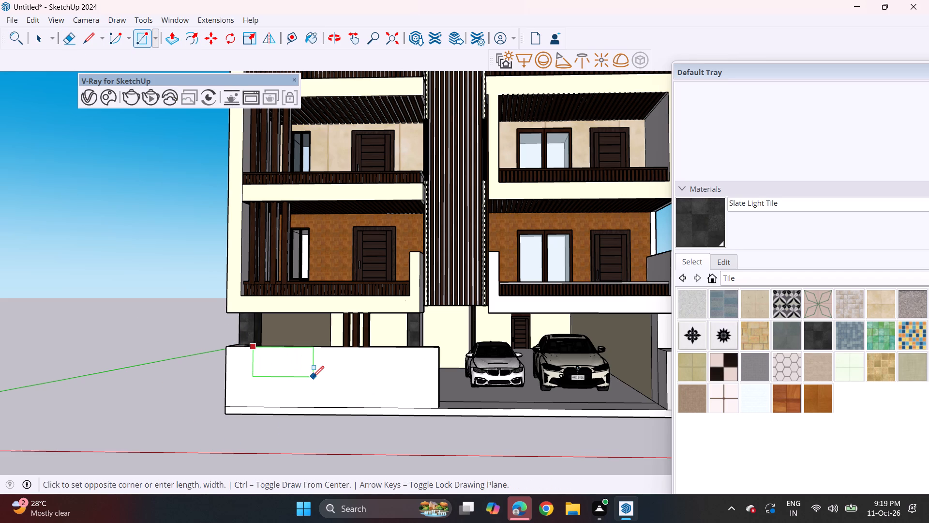
left_click(313, 377)
Push the rectangle on the front boundary wall through its thickness to cut an opening below the outer pillar.
middle_click_drag(265, 282, 258, 311)
left_click(167, 42)
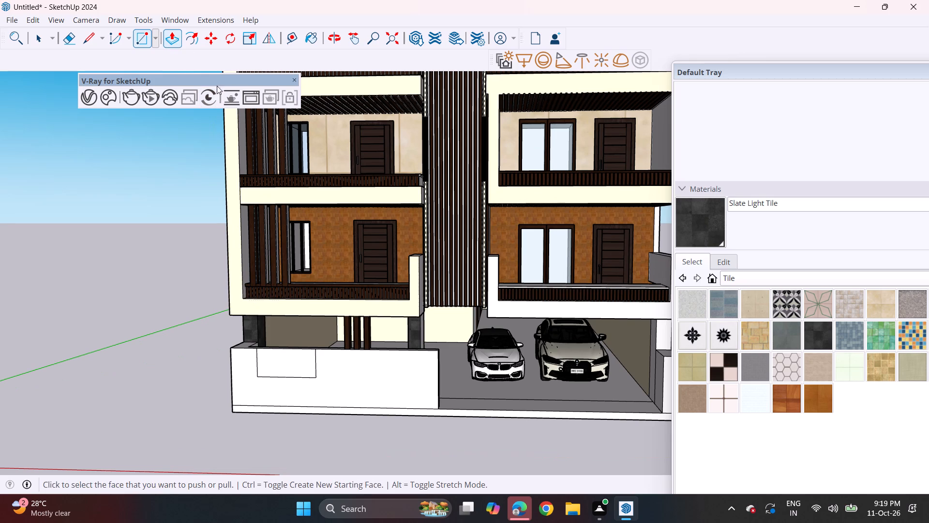
left_click(300, 367)
left_click(306, 361)
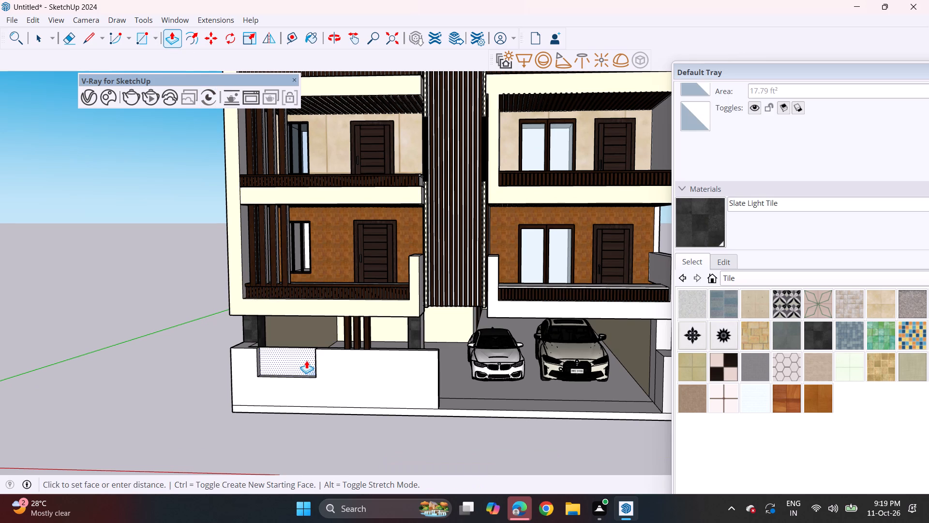
Draw a small rectangular profile near the top of the wall opening's inner side face, beside the outer pillar.
scroll(265, 343, "up", 1)
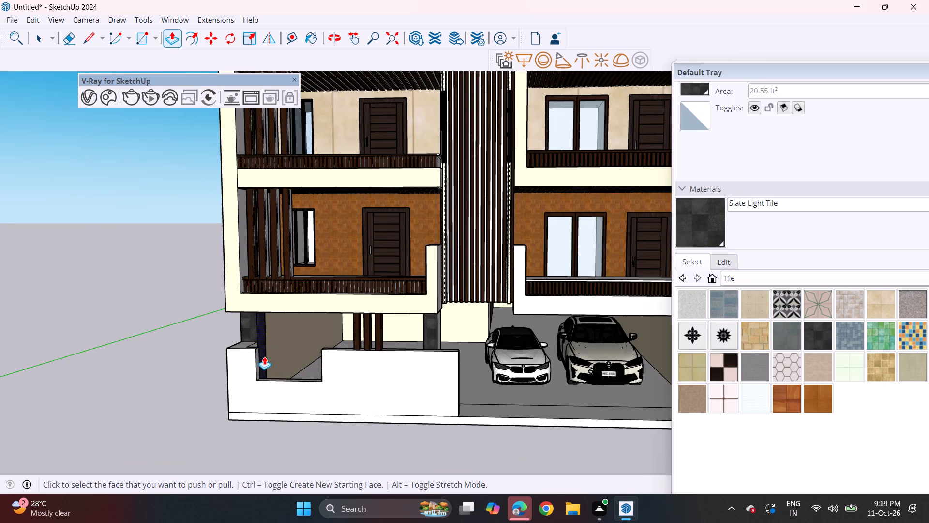
scroll(264, 356, "up", 11)
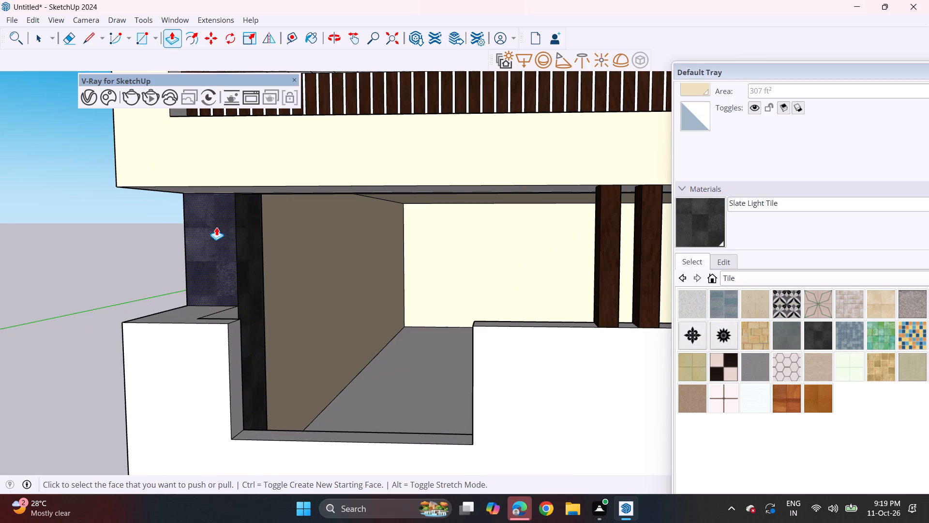
left_click(136, 37)
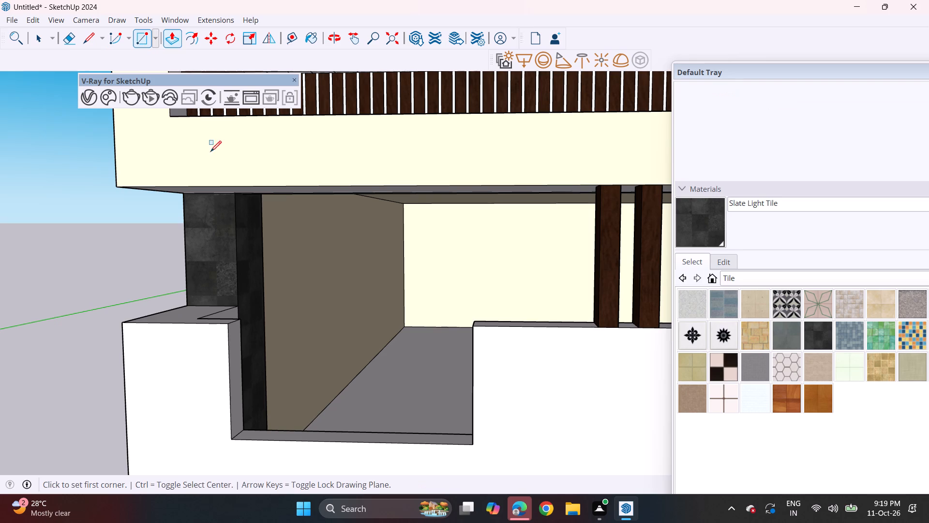
scroll(246, 333, "up", 8)
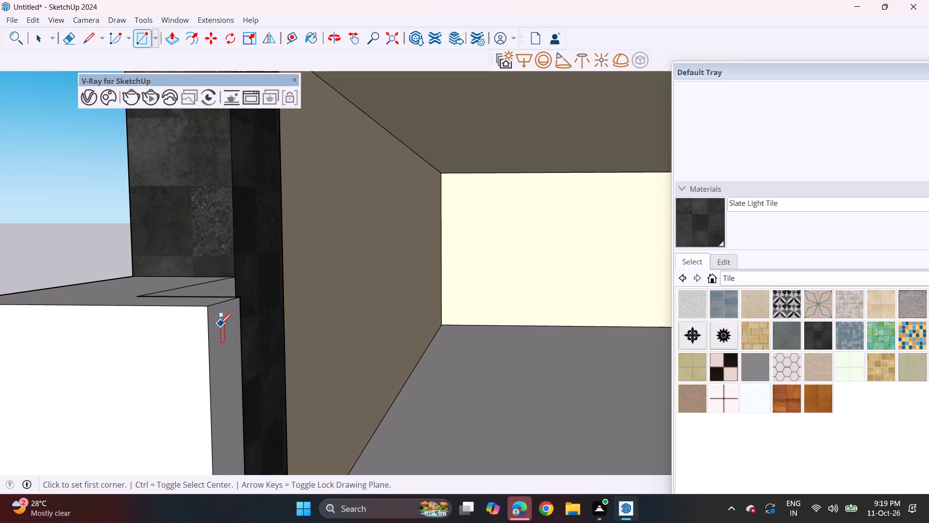
left_click(217, 321)
left_click(236, 340)
Copy the small profile down the opening's side face and multiply the copy by 5 at equal spacing.
scroll(232, 348, "down", 6)
middle_click_drag(227, 385, 203, 305)
middle_click(200, 301, "shift")
key("space")
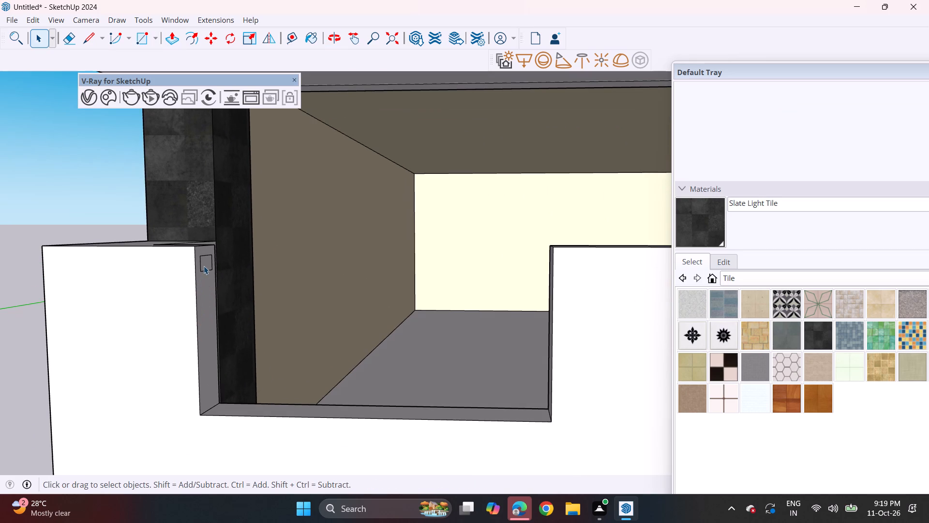
double_click(205, 262)
scroll(206, 265, "up", 2)
key("m")
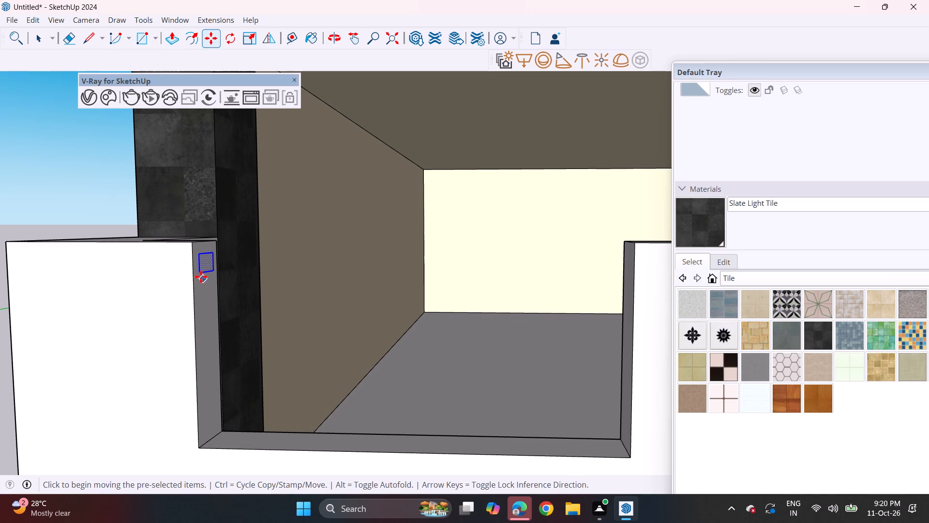
left_click(193, 246)
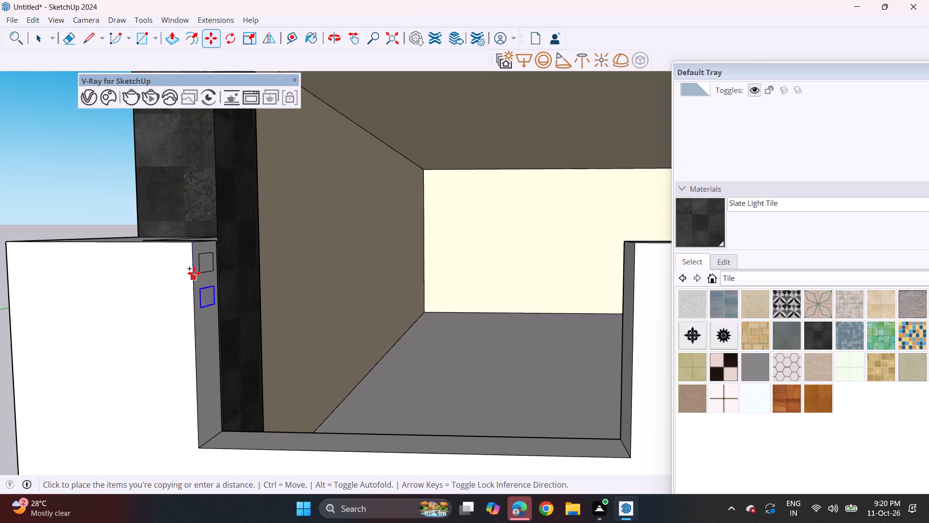
left_click(194, 274)
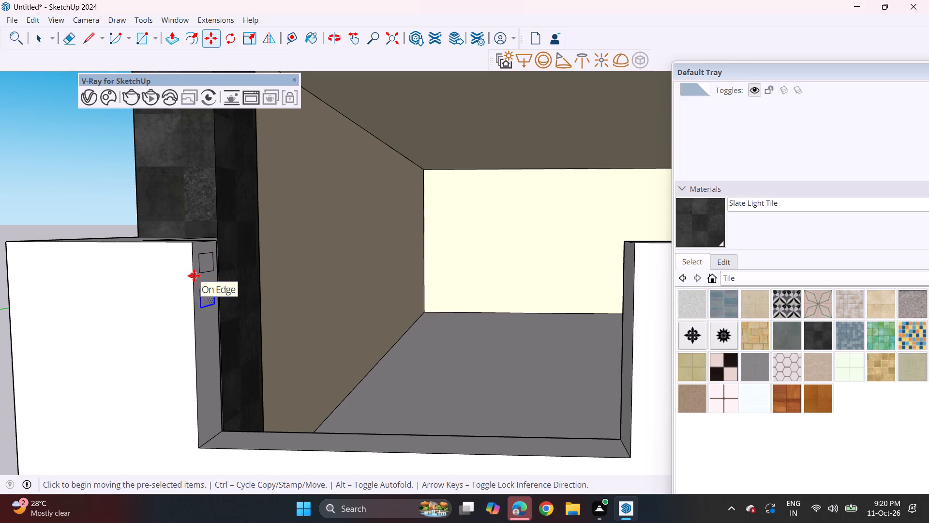
type("*5")
key("Return")
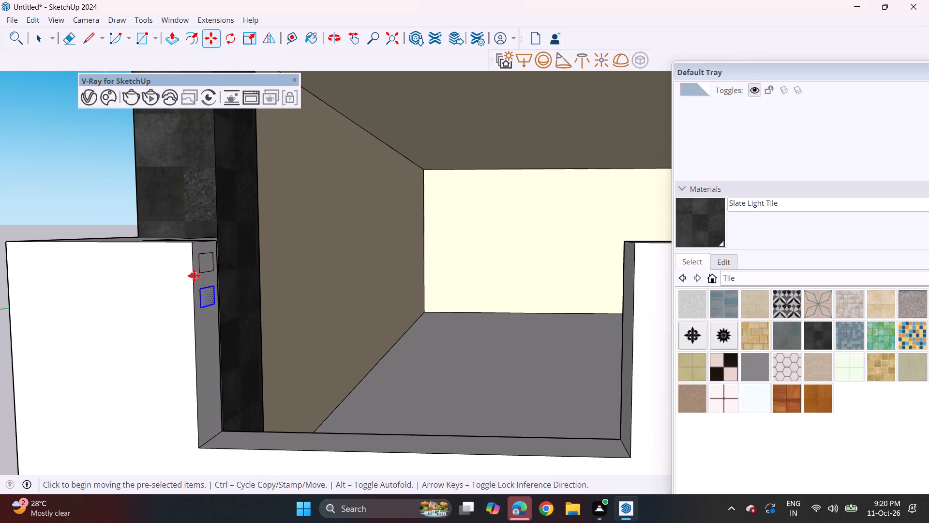
key("Return")
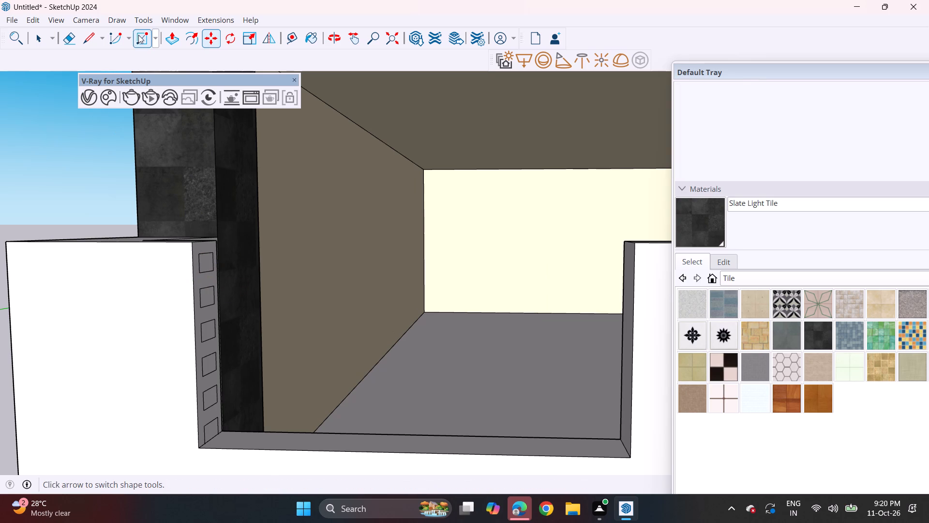
Extrude all six small profiles across the wall opening to its opposite side face, forming horizontal bars.
left_click(179, 35)
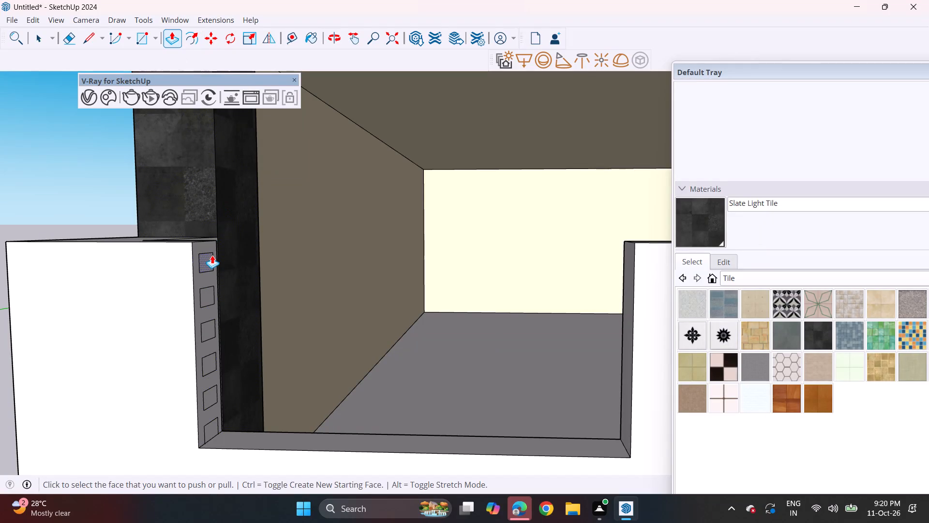
left_click(212, 255)
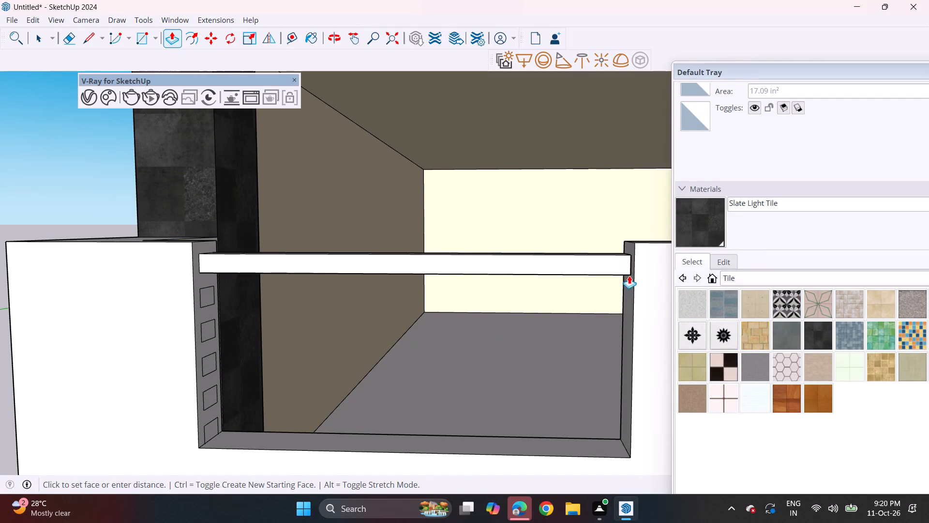
left_click(634, 274)
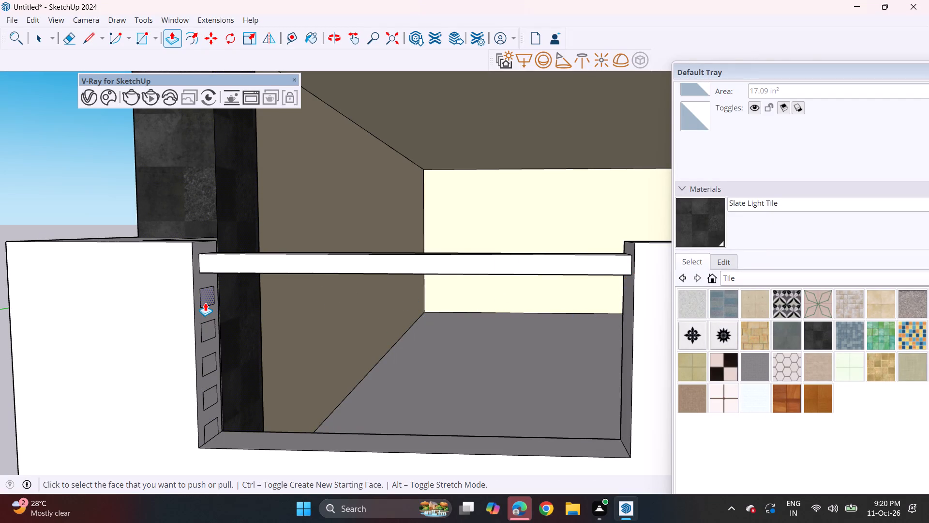
double_click(205, 303)
double_click(209, 326)
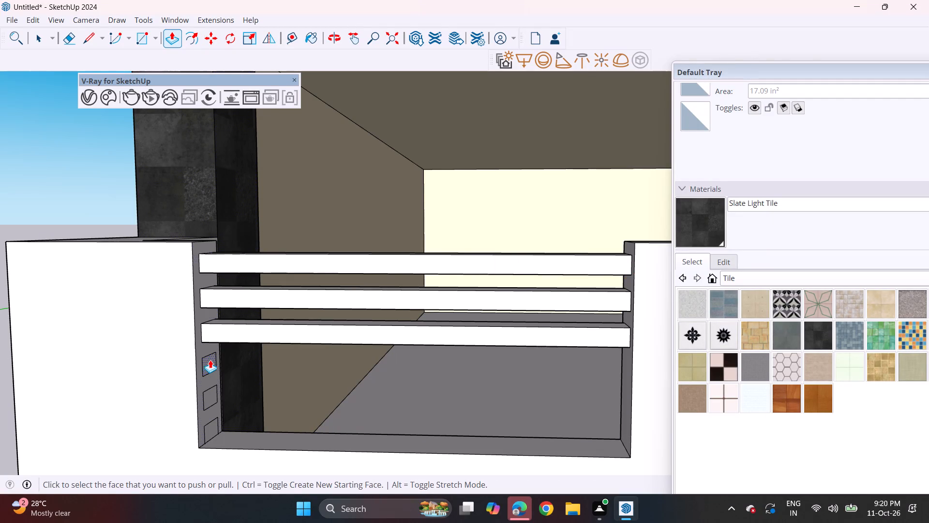
left_click(209, 366)
left_click(209, 366)
triple_click(208, 394)
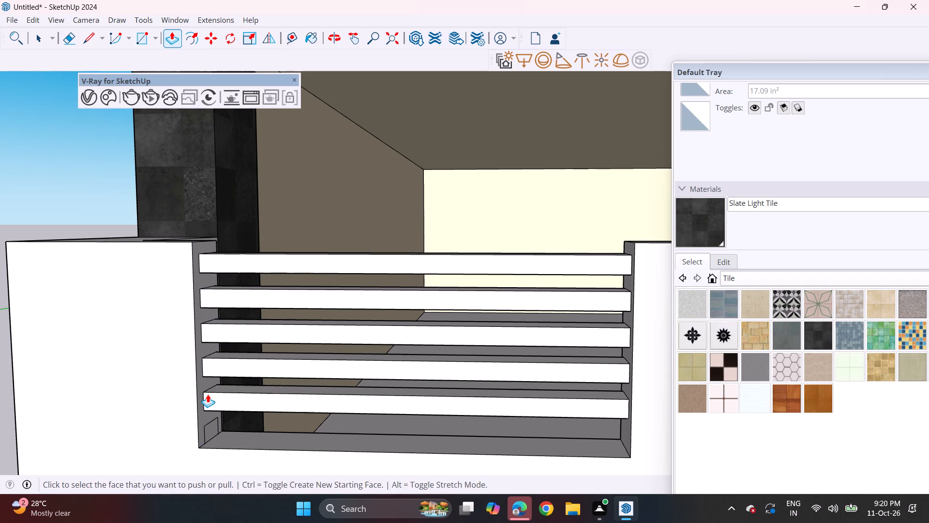
key("Escape")
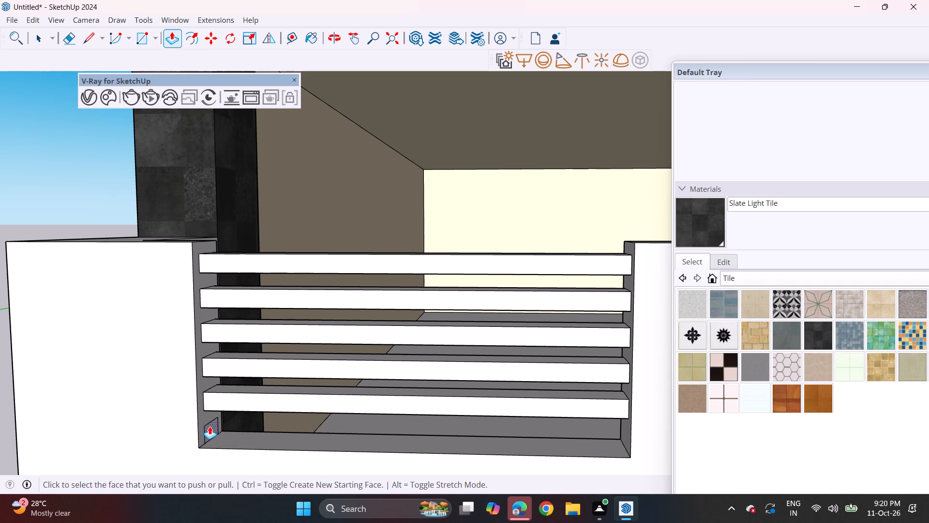
left_click(210, 428)
left_click(210, 428)
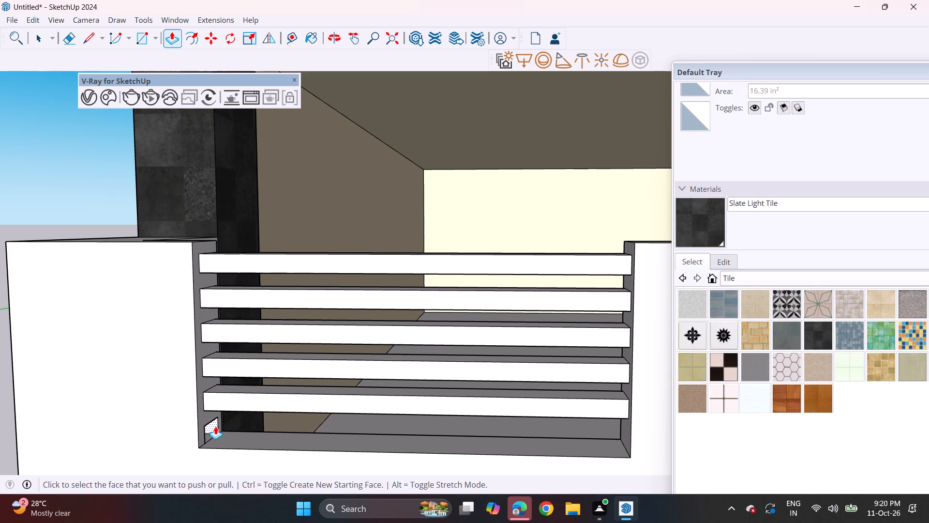
key("ctrl+z")
left_click(210, 431)
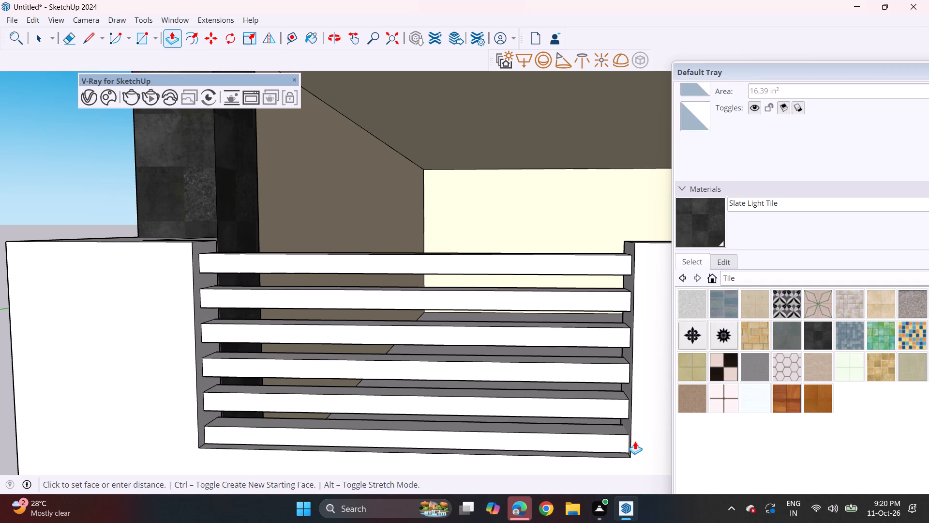
left_click(635, 441)
Draw two nested rectangles on the front boundary wall between the barred opening and the driveway, reaching down to the base strip.
scroll(549, 383, "down", 10)
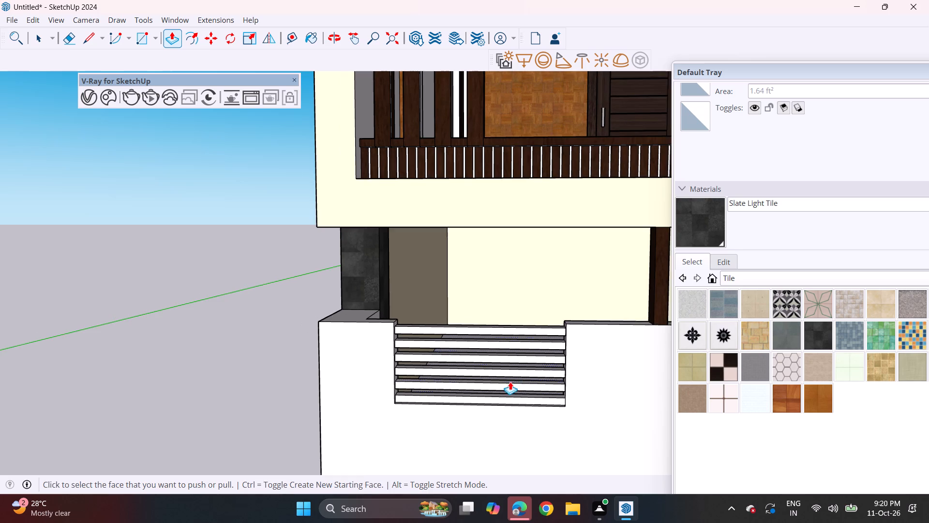
middle_click_drag(510, 382, 386, 370, "shift")
middle_click_drag(405, 385, 398, 368)
middle_click_drag(440, 379, 271, 362, "shift")
scroll(265, 348, "down", 4)
middle_click_drag(243, 384, 138, 352, "shift")
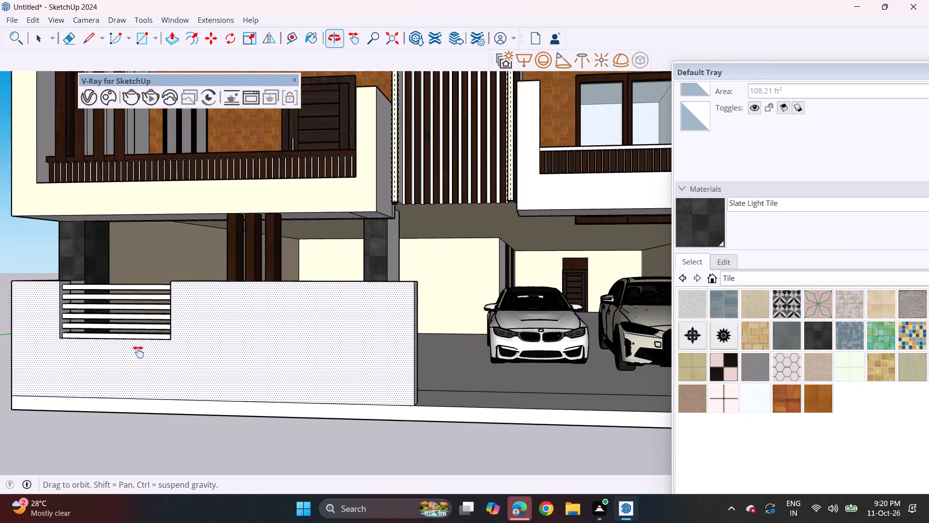
middle_click_drag(138, 352, 101, 359, "shift")
middle_click_drag(97, 361, 138, 374)
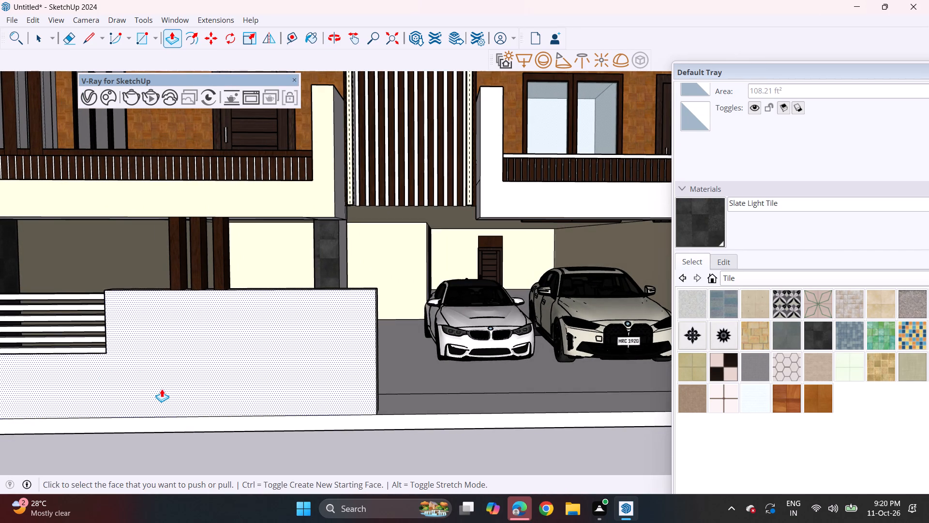
scroll(331, 406, "down", 4)
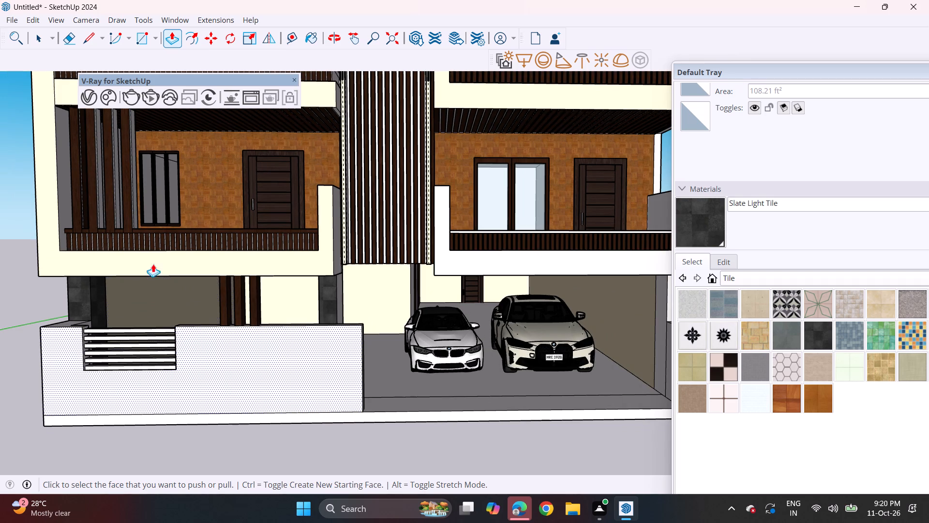
left_click_drag(135, 36, 140, 37)
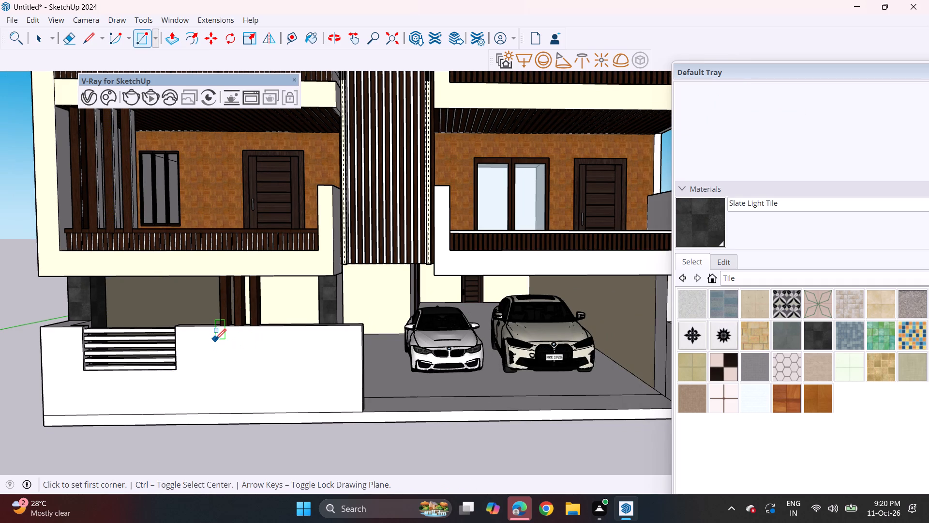
left_click(221, 333)
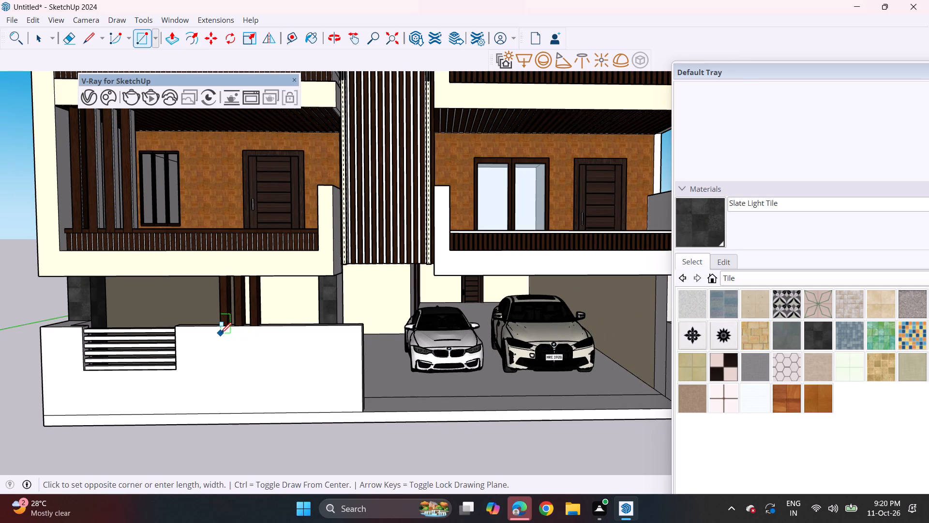
left_click(312, 412)
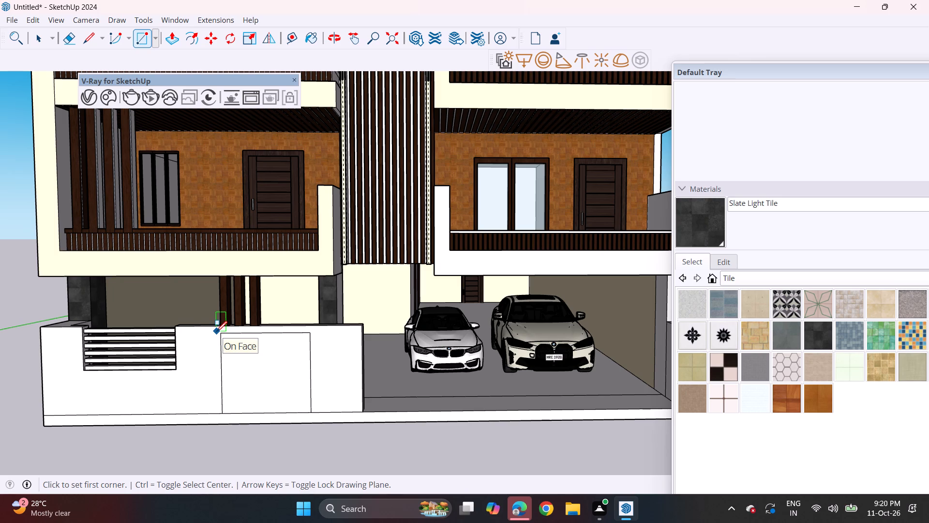
left_click_drag(210, 327, 213, 333)
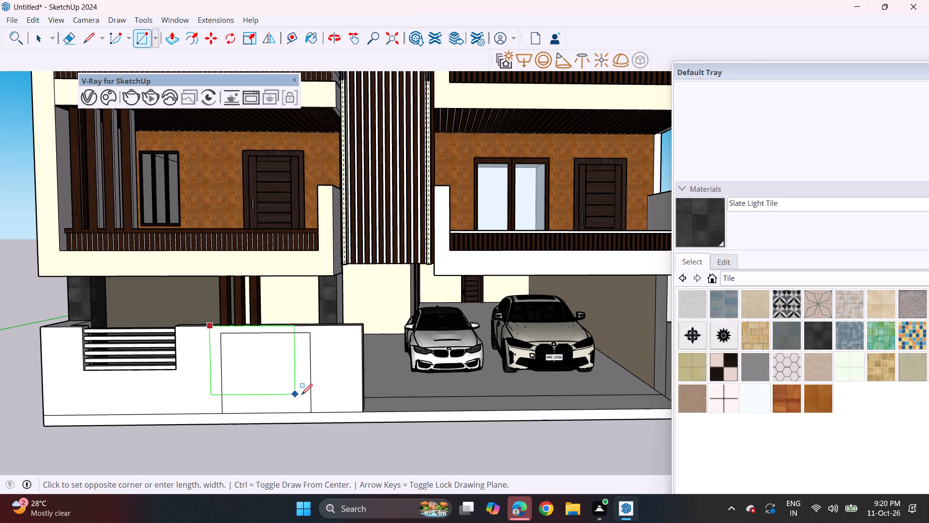
left_click(321, 414)
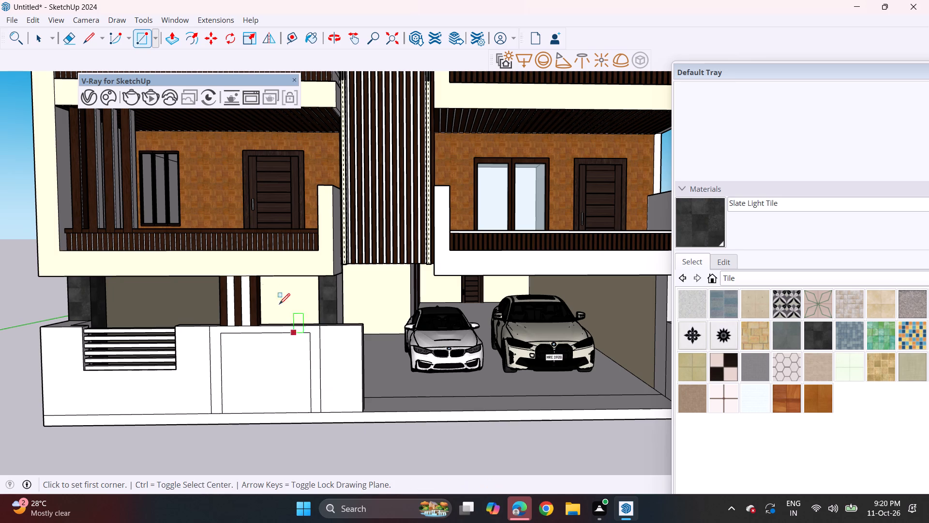
Pull the border between the two nested rectangles slightly outward to form a raised frame on the boundary wall.
left_click(171, 33)
left_click(215, 375)
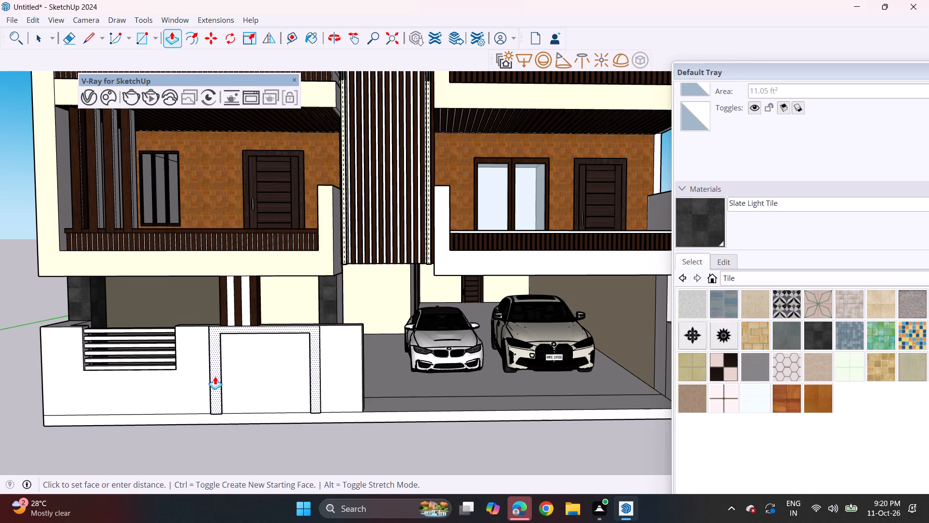
left_click(215, 379)
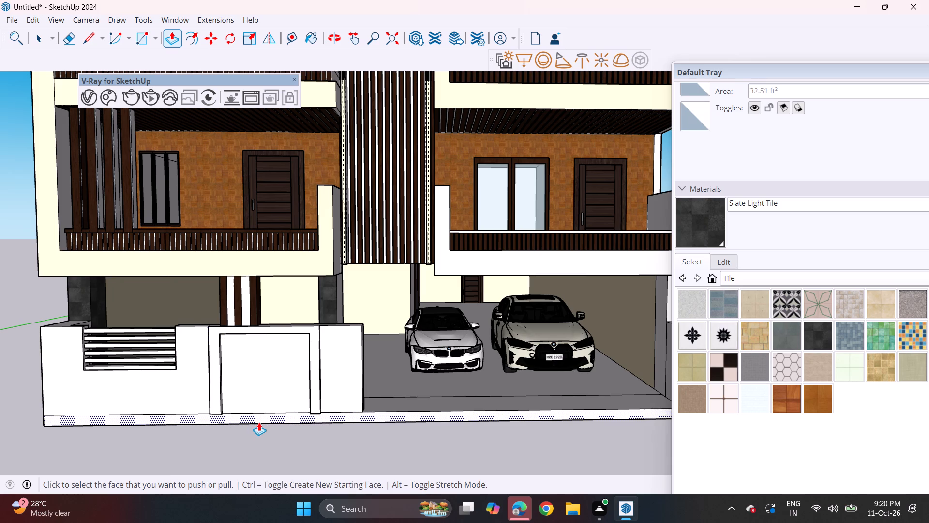
Pull the front face of the base strip forward, extending a paved slab in front of the boundary wall and driveway.
left_click(259, 422)
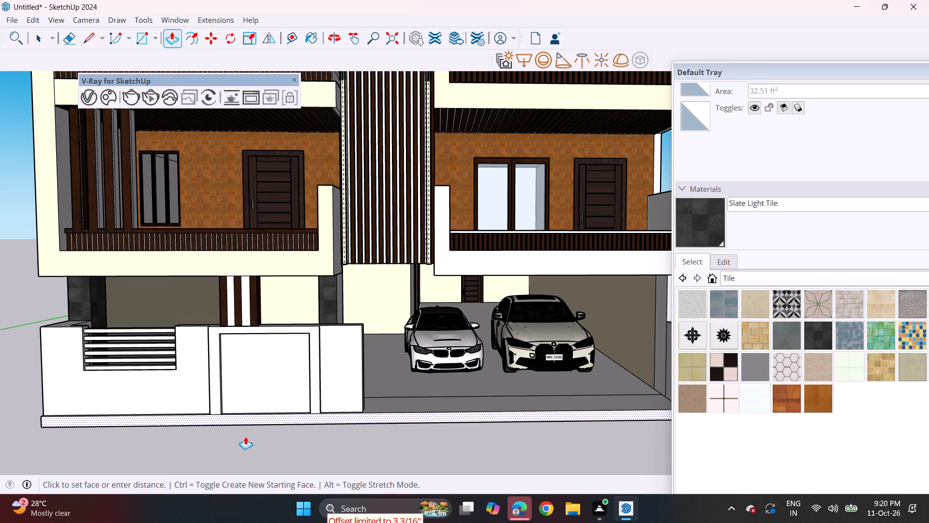
left_click(255, 423)
left_click(253, 420)
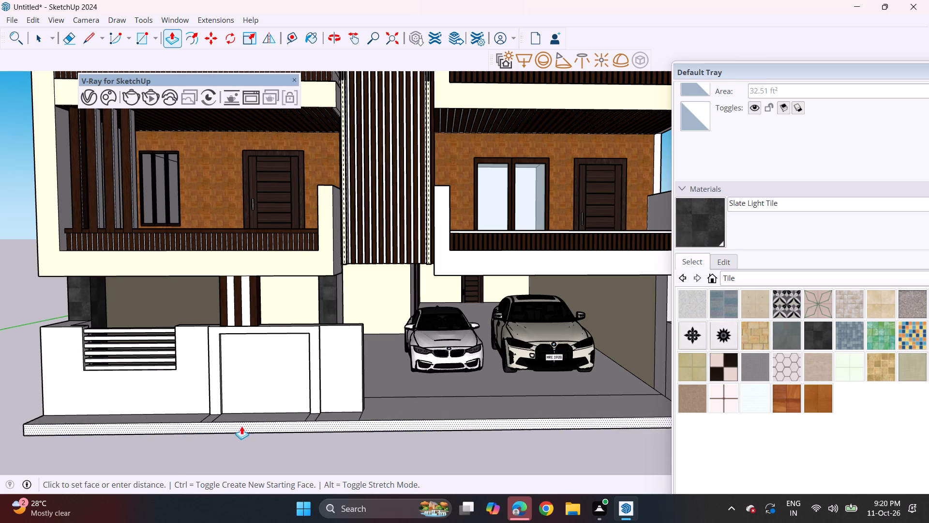
scroll(242, 422, "down", 6)
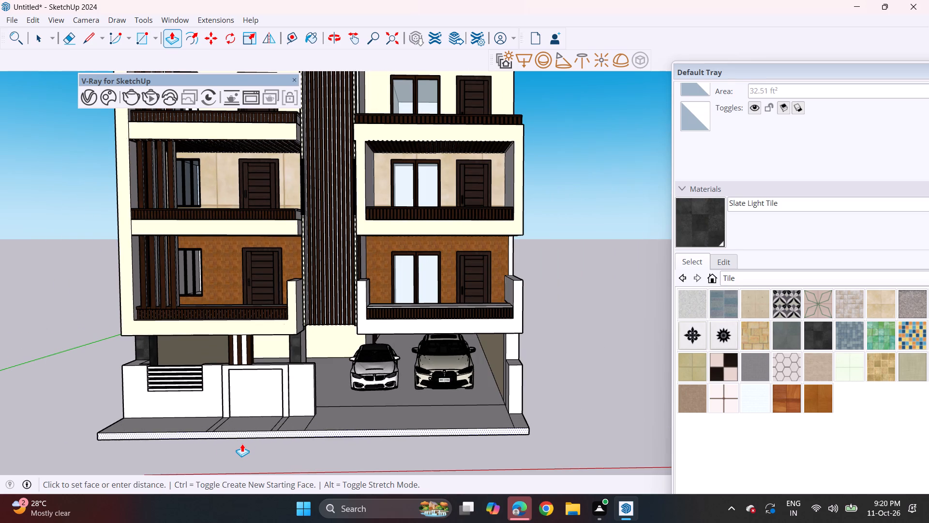
left_click(242, 453)
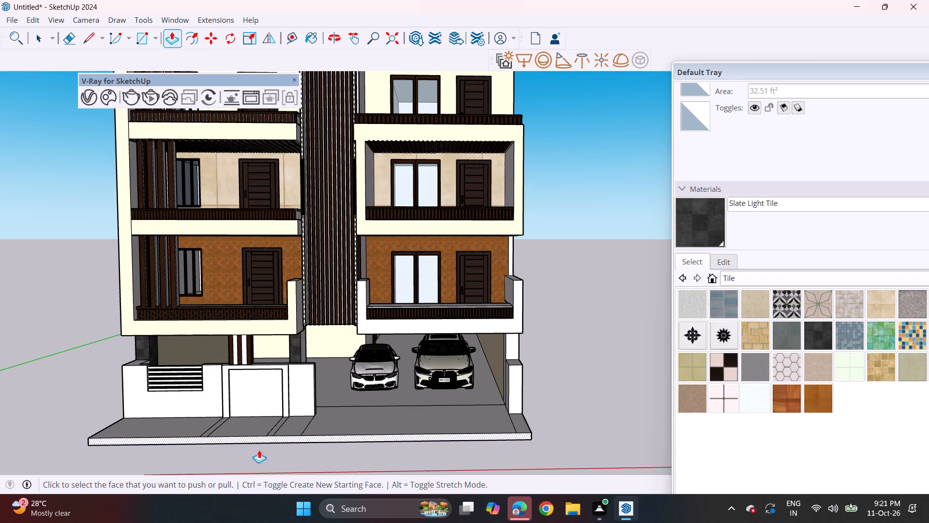
Erase the leftover lines crossing the extended slab in front of the raised frame and the boundary wall's end.
scroll(317, 410, "up", 3)
left_click(64, 40)
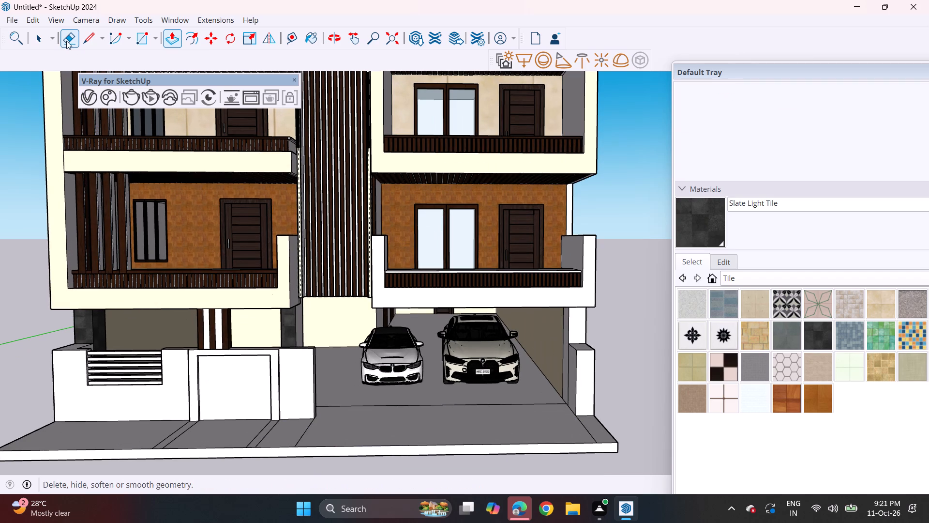
left_click_drag(158, 436, 227, 431)
left_click_drag(232, 431, 327, 437)
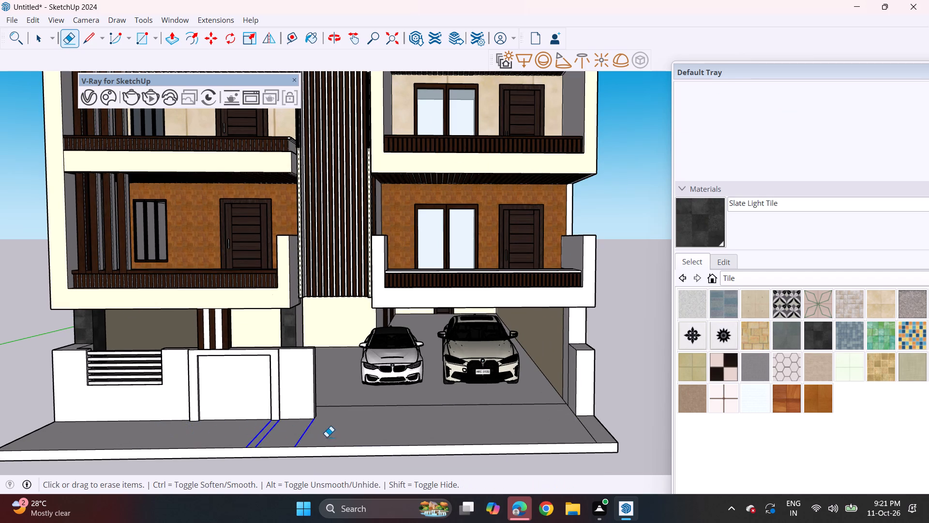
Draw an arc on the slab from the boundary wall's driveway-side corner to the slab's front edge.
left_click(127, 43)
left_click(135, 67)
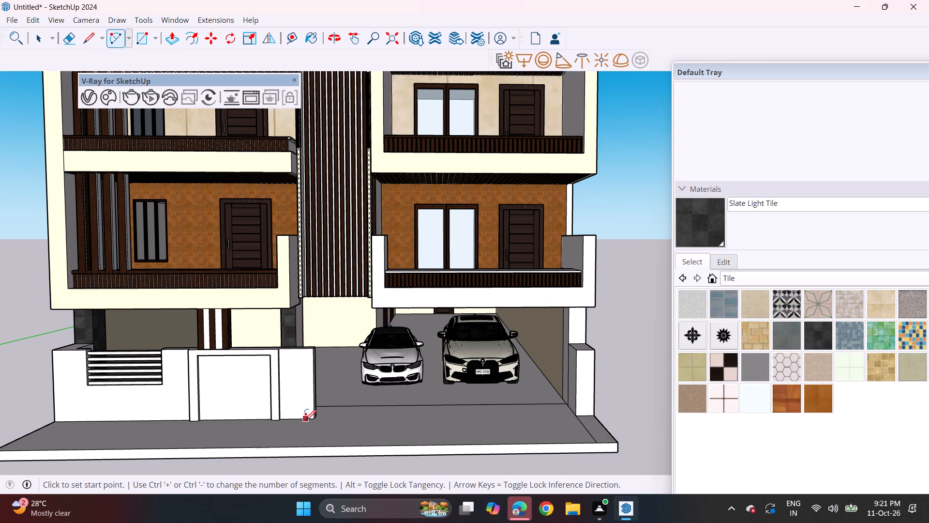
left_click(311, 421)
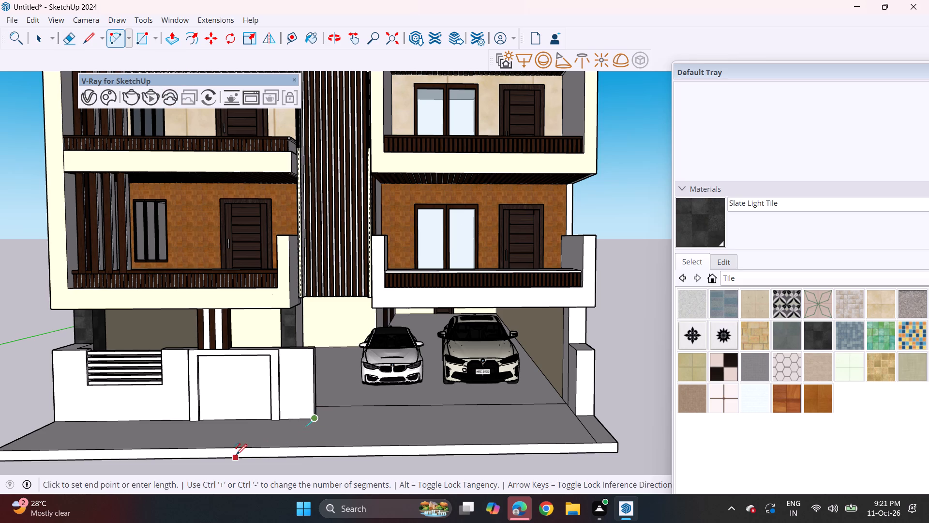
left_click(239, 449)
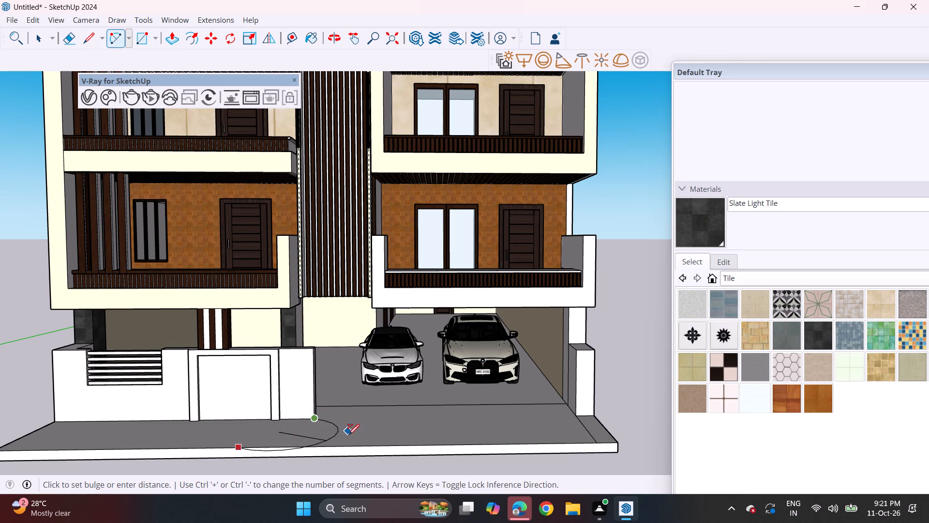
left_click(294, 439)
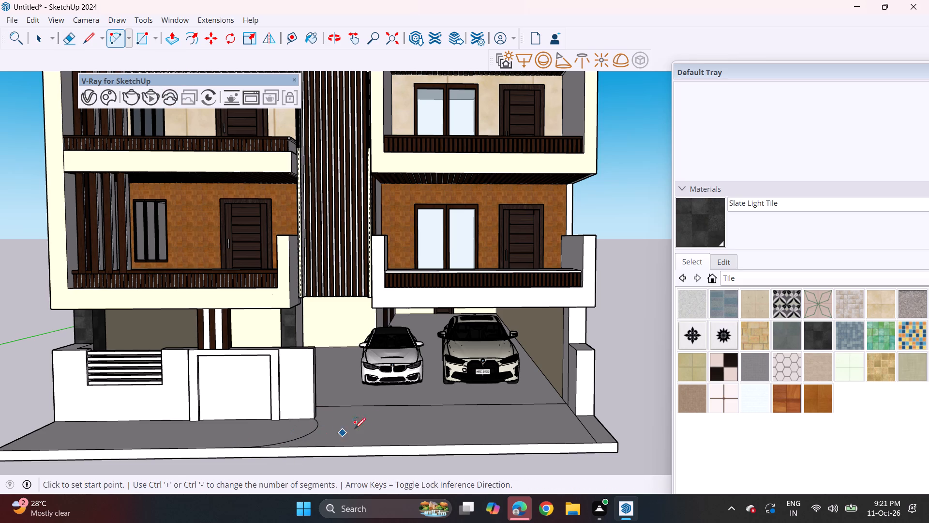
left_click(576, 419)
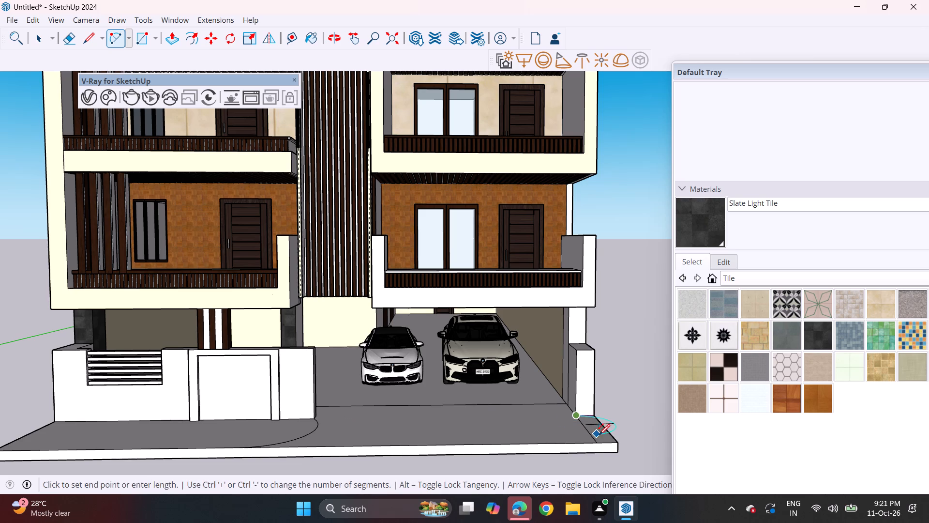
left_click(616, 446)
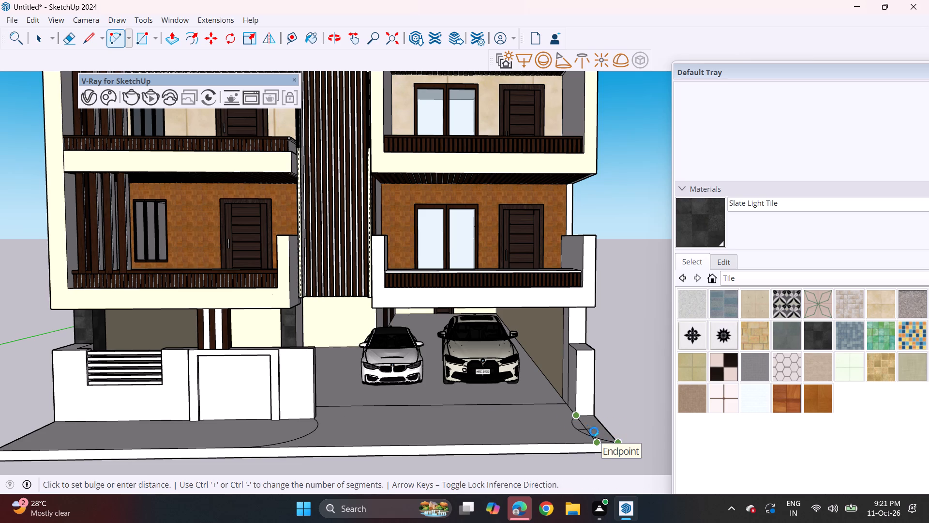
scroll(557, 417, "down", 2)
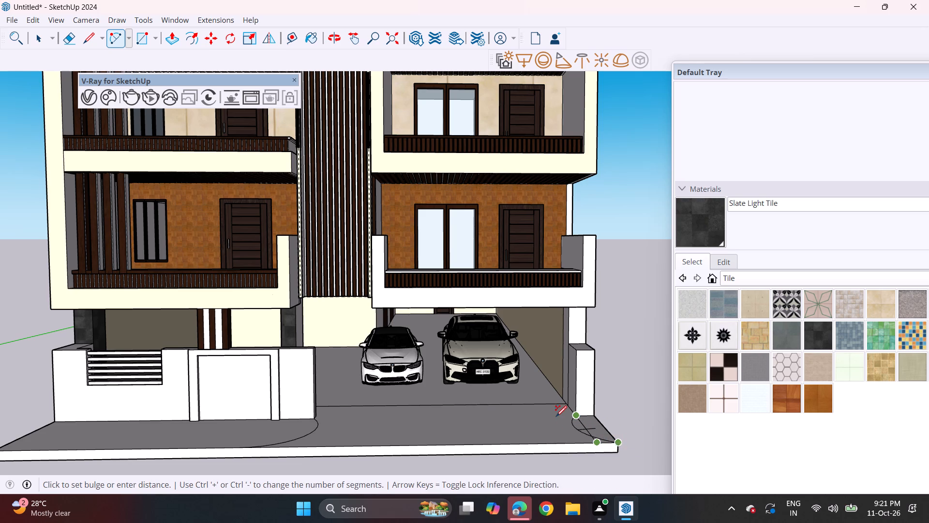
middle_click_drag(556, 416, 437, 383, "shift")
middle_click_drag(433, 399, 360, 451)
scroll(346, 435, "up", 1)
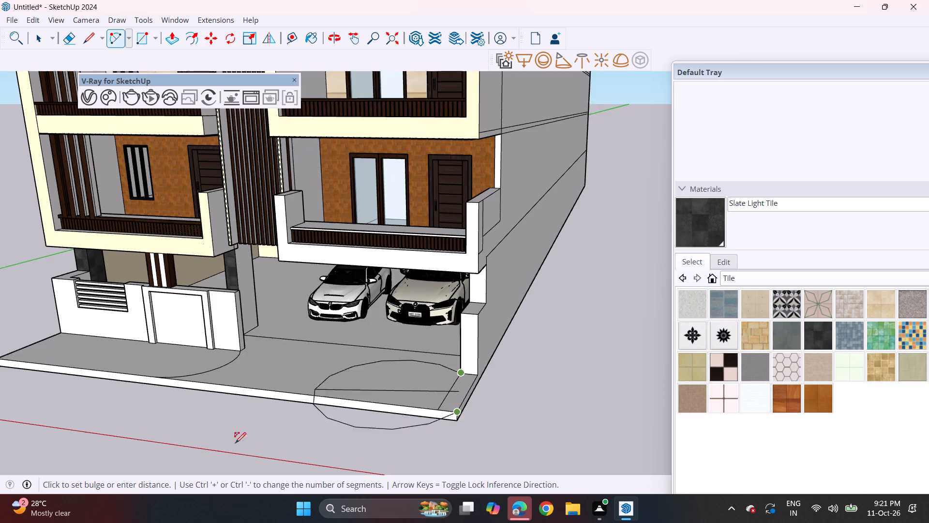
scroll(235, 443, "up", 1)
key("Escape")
Draw a short line at the far pillar's base corner to separate the slab's end face, and pull that face outward sideways.
scroll(491, 398, "up", 3)
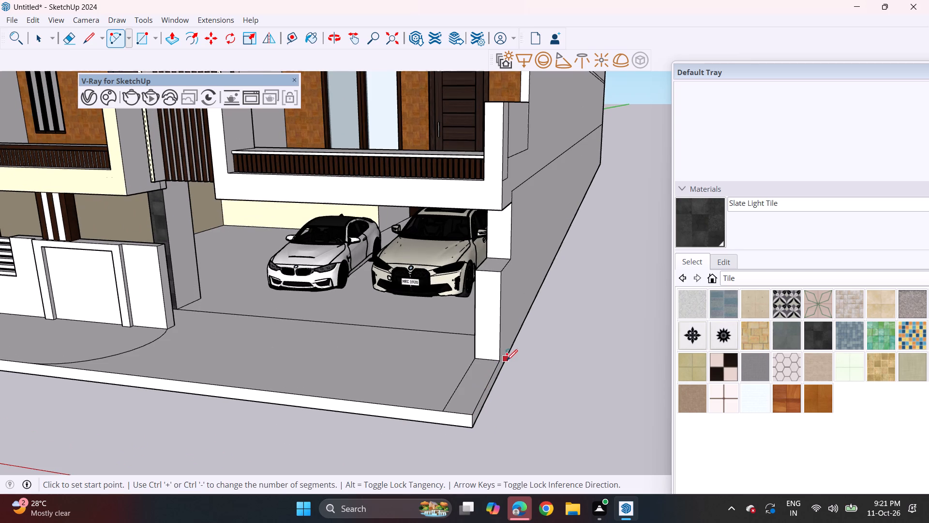
left_click(86, 44)
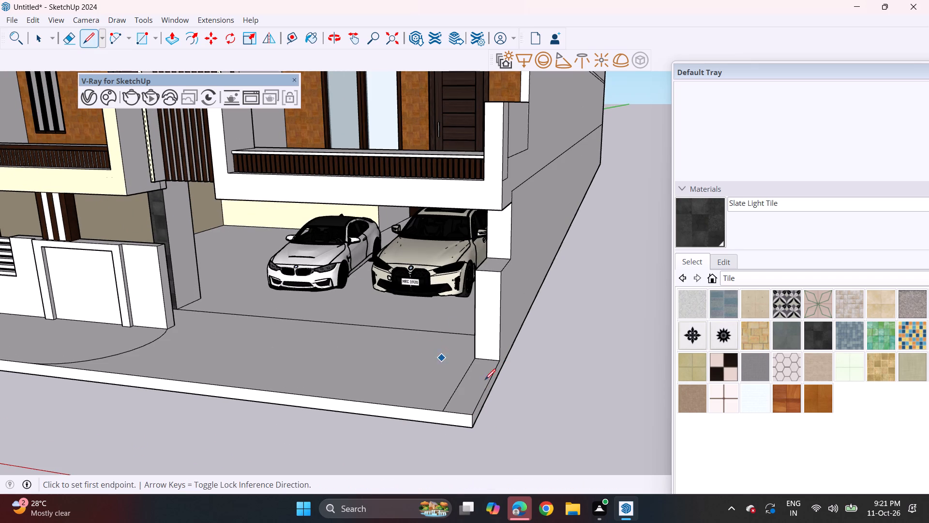
left_click(496, 360)
left_click(503, 369)
left_click_drag(173, 38, 179, 42)
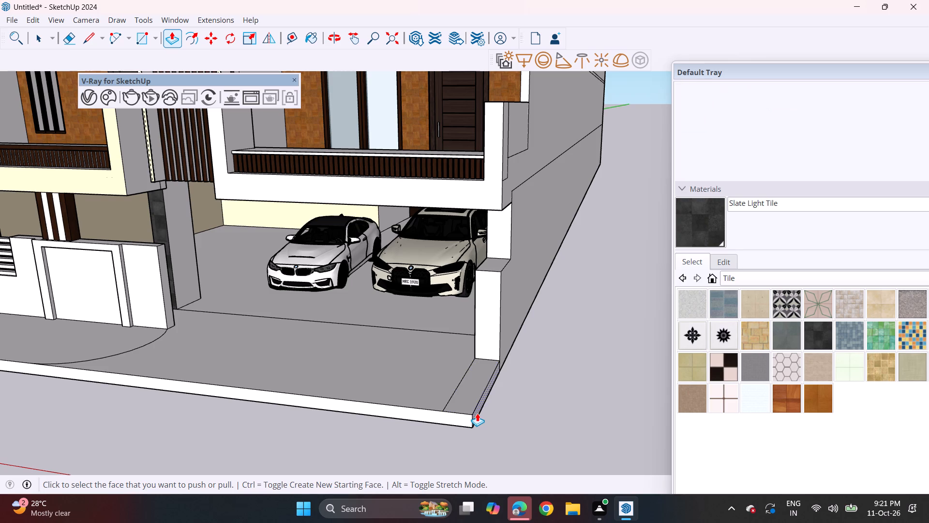
left_click(477, 413)
left_click(662, 426)
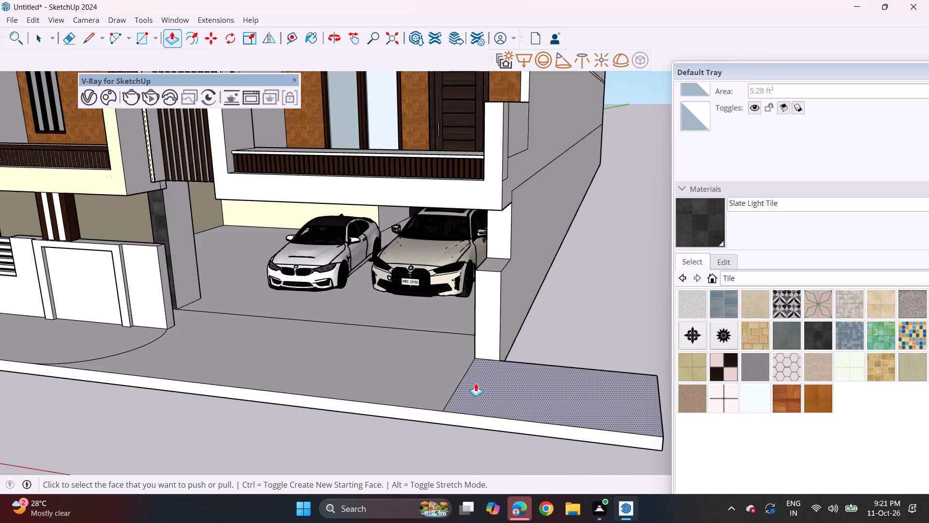
Draw an arc from the far pillar's inner base corner across the side extension to the slab's front edge.
left_click(156, 37)
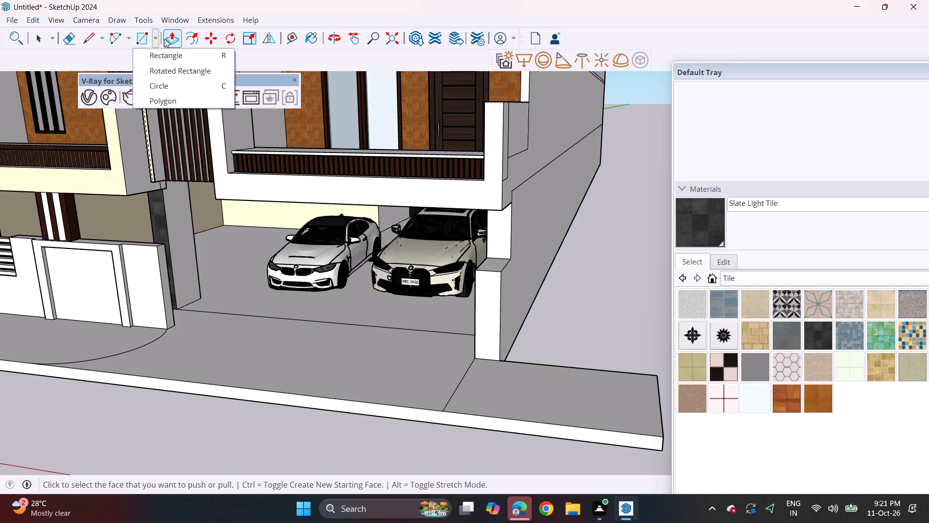
left_click(154, 39)
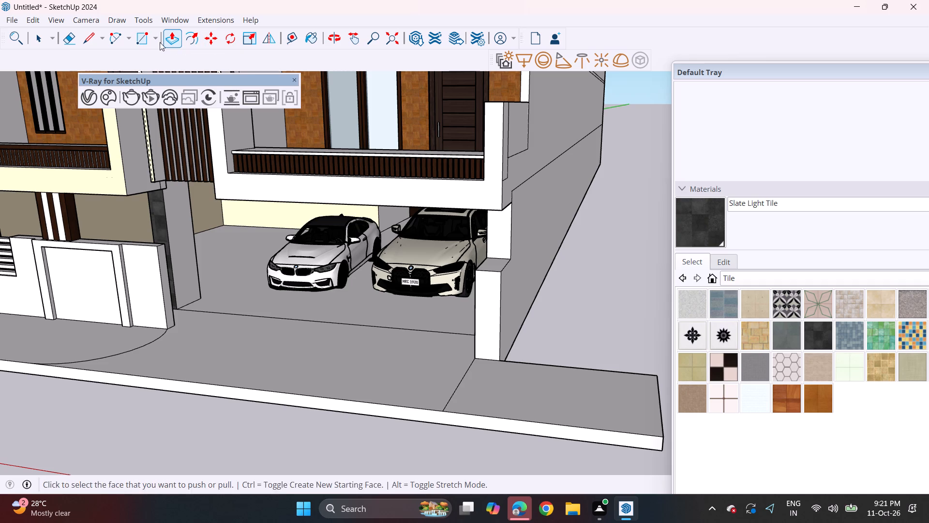
left_click(157, 39)
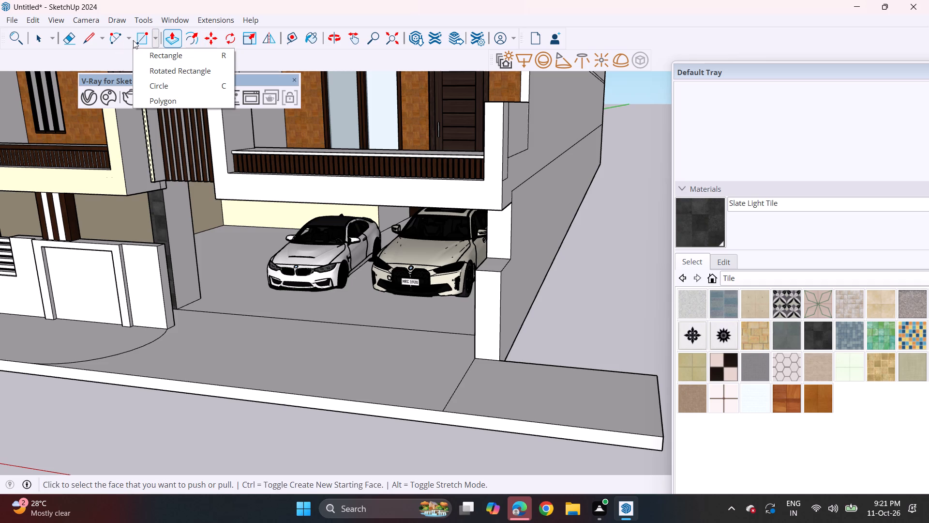
left_click(109, 43)
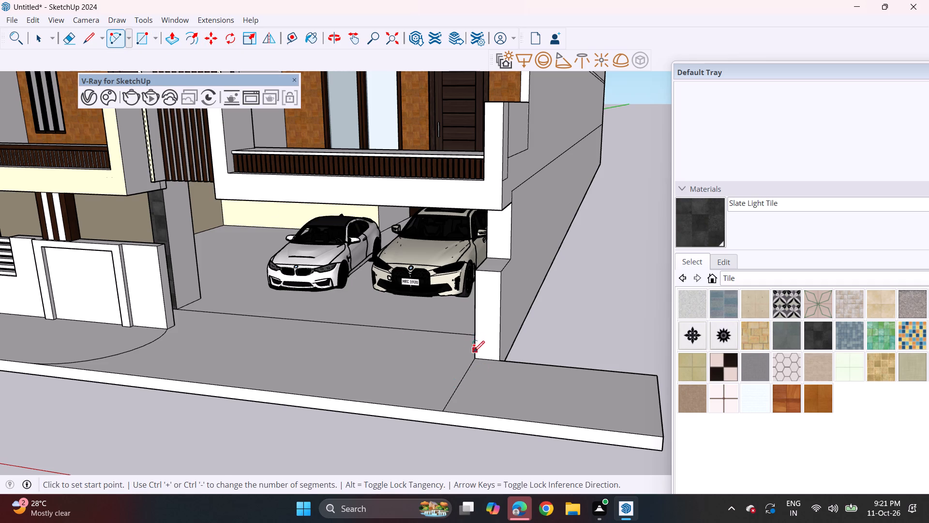
left_click(479, 356)
left_click(541, 422)
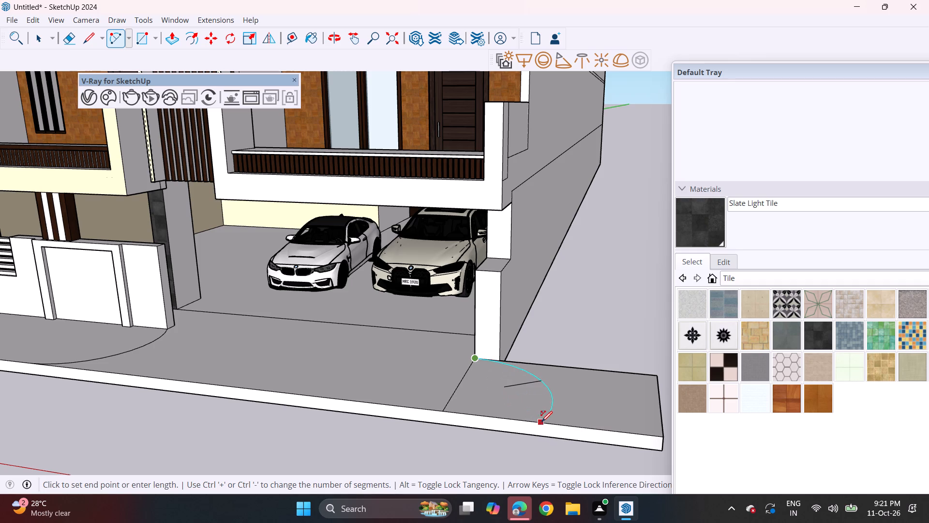
left_click(492, 403)
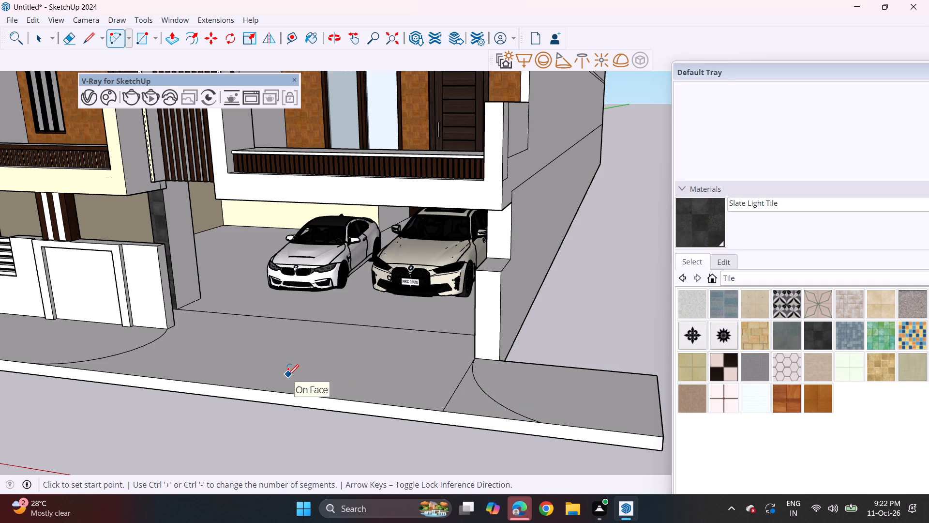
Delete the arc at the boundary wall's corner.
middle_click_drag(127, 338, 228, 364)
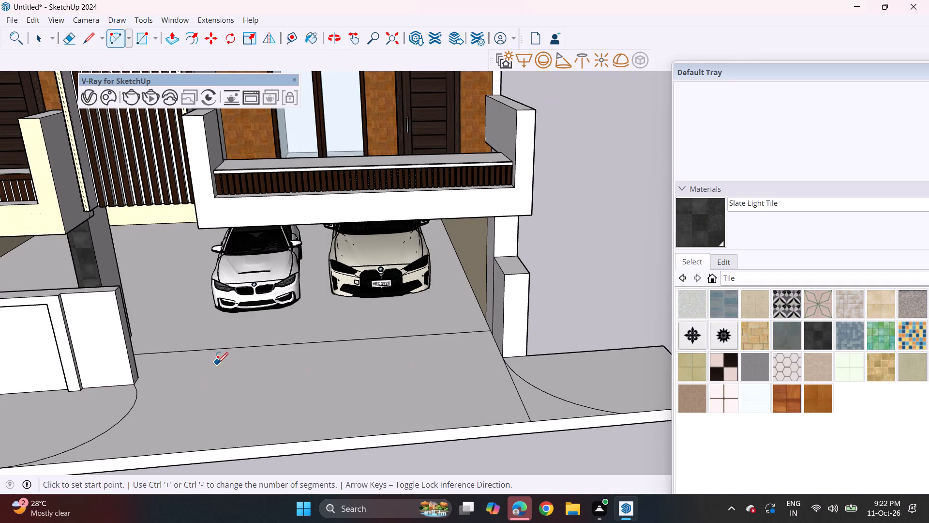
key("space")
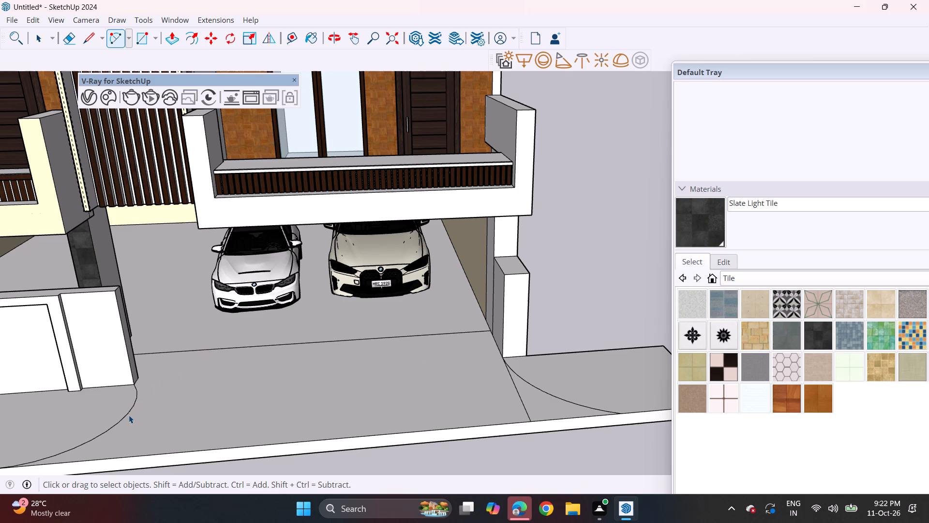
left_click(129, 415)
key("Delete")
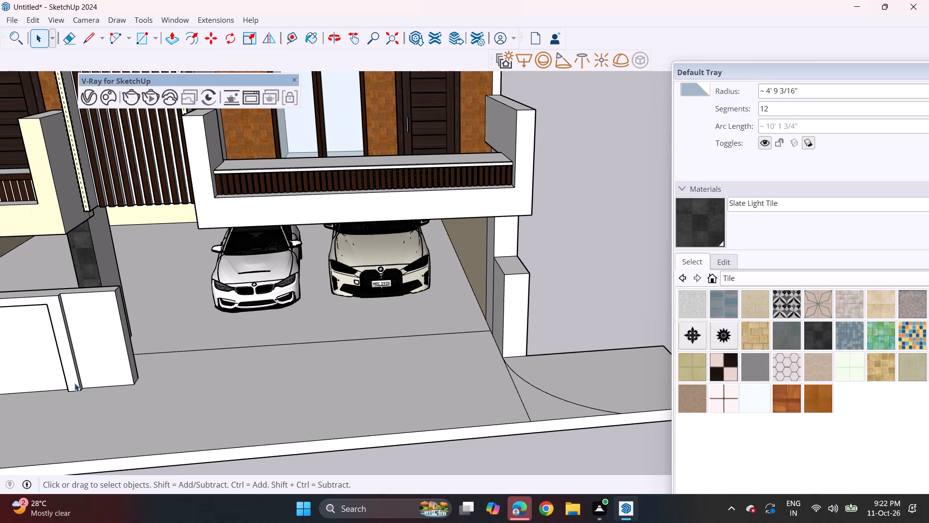
Draw a new, tangent-like arc from the boundary wall's driveway-side corner outward to the slab's front edge.
left_click(118, 36)
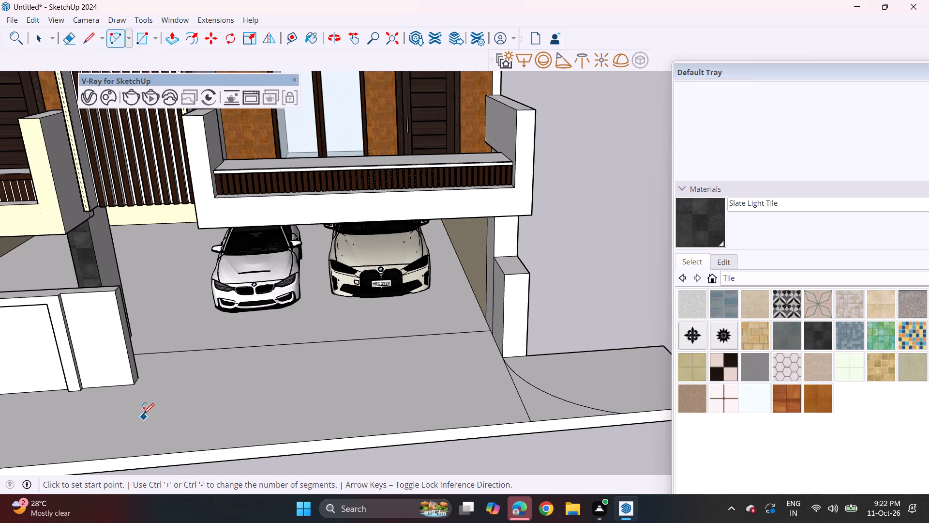
left_click(137, 386)
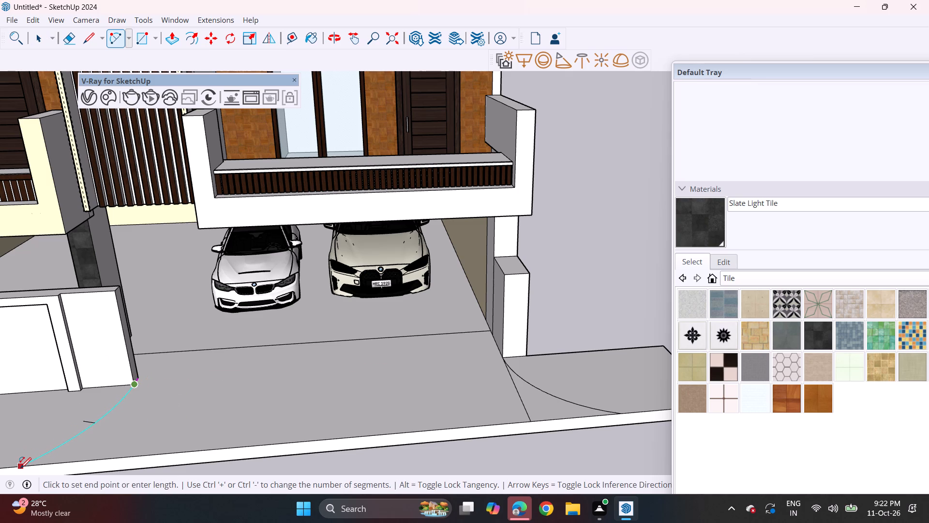
left_click(19, 467)
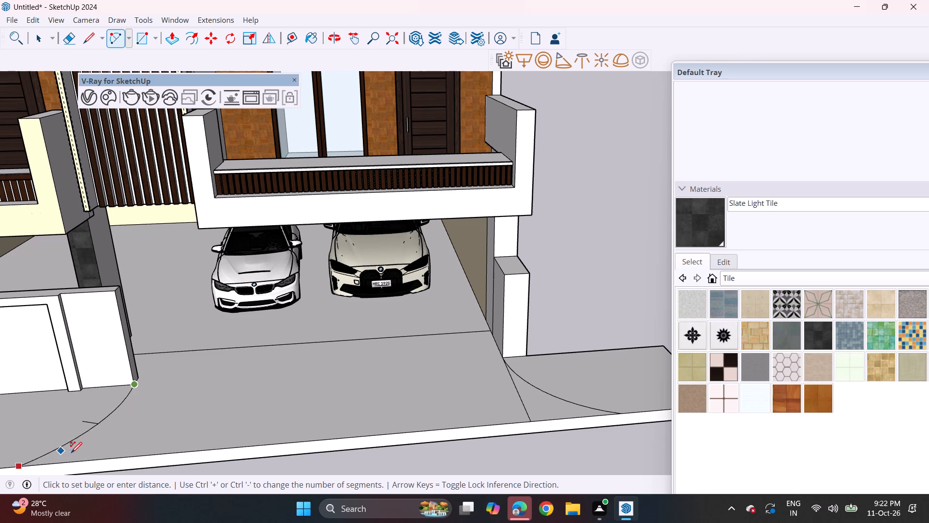
left_click(80, 443)
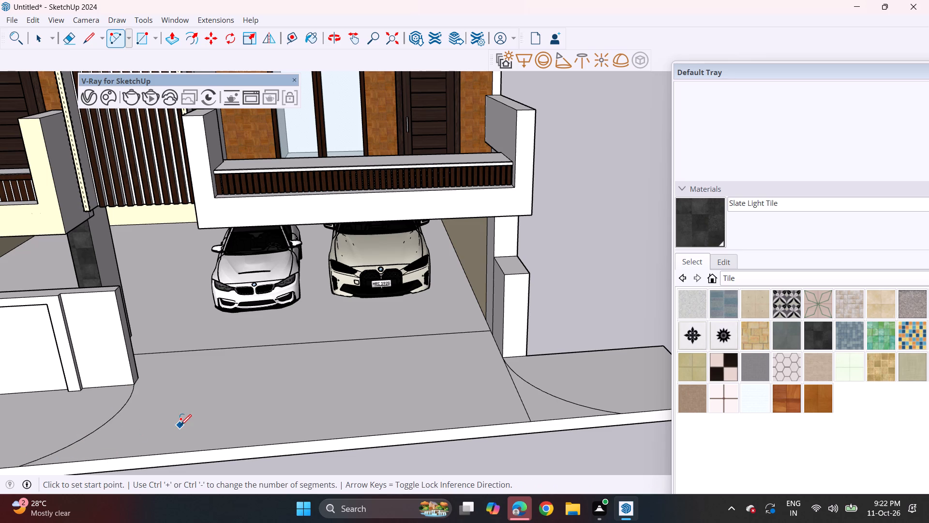
Erase the straight line beside the far pillar's arc so the driveway apron is one face between both arcs.
scroll(180, 424, "down", 3)
left_click_drag(70, 34, 78, 39)
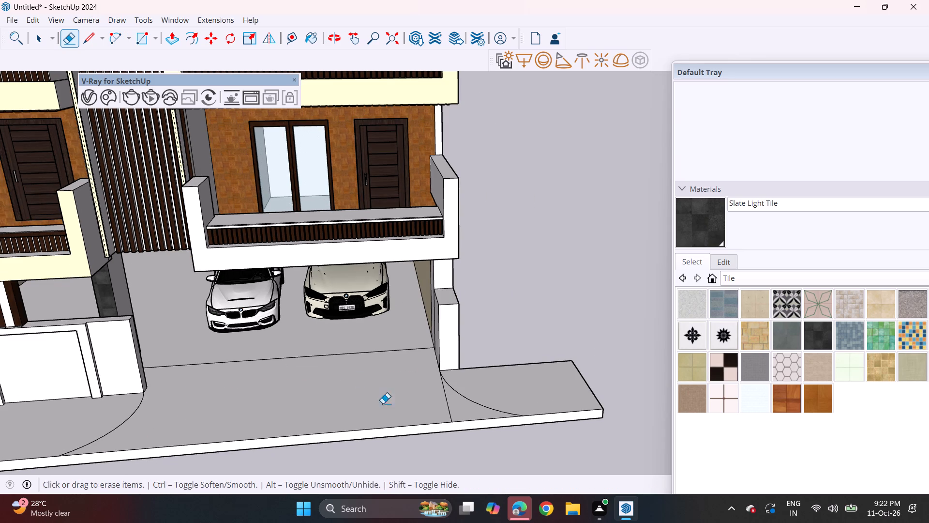
left_click_drag(455, 406, 434, 414)
Push the driveway apron face between the two arcs down through the slab's thickness to cut it away.
left_click(165, 35)
left_click(227, 405)
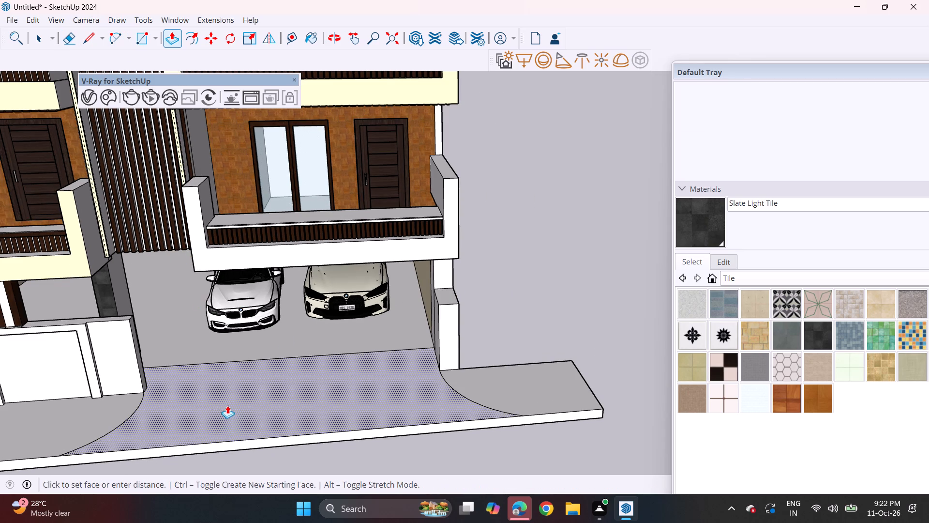
left_click(233, 421)
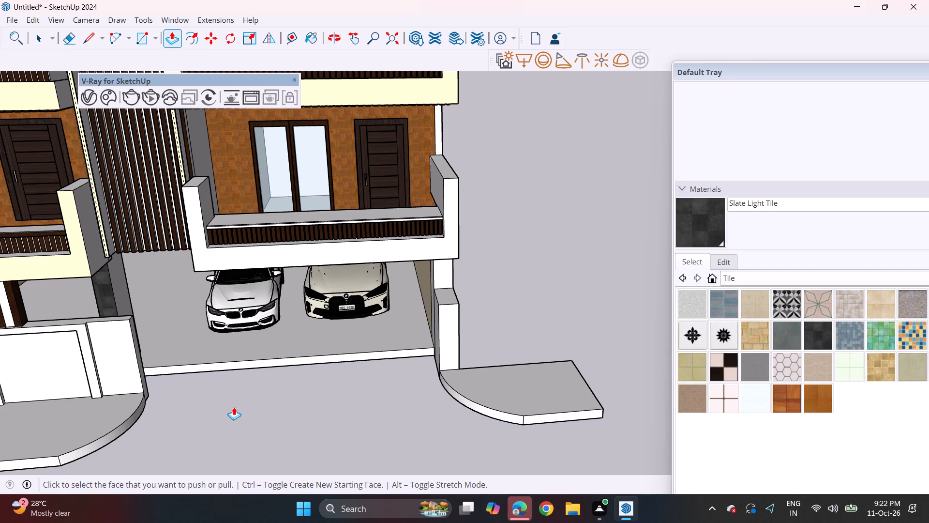
Pull the parking floor's exposed front face outward to the start of the curb's arc at the boundary wall corner.
middle_click_drag(234, 407, 129, 374)
scroll(268, 348, "up", 1)
left_click(271, 338)
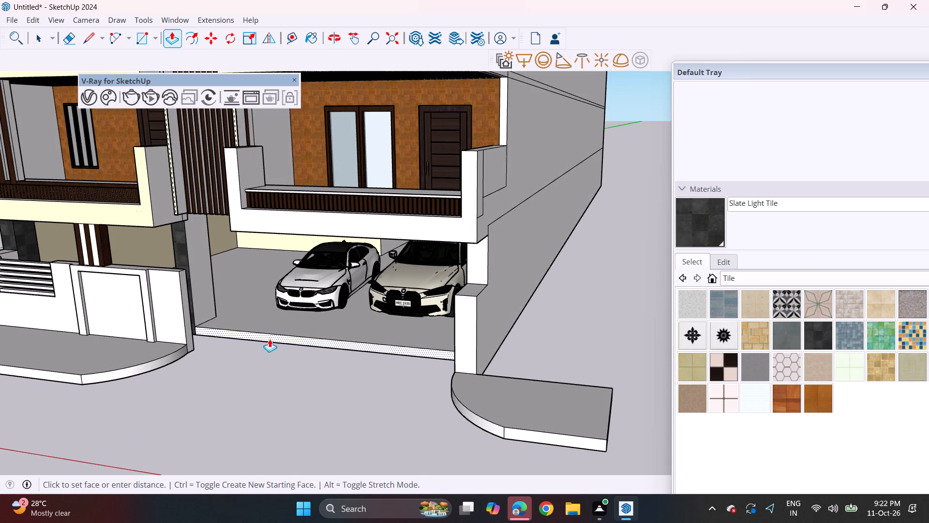
left_click(187, 348)
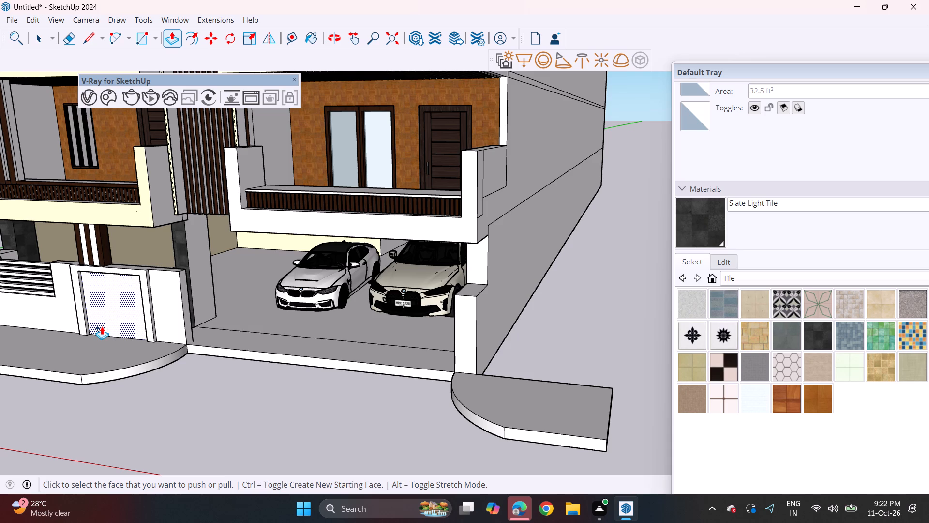
Draw a triangular ramp profile from the parking floor's front corner, sloping from the bottom outer point up to the top edge.
left_click(87, 43)
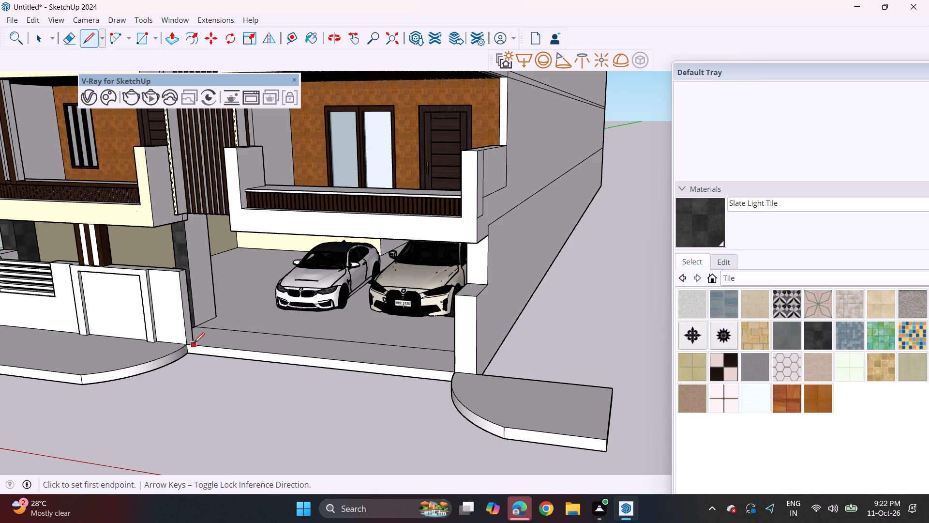
left_click(190, 357)
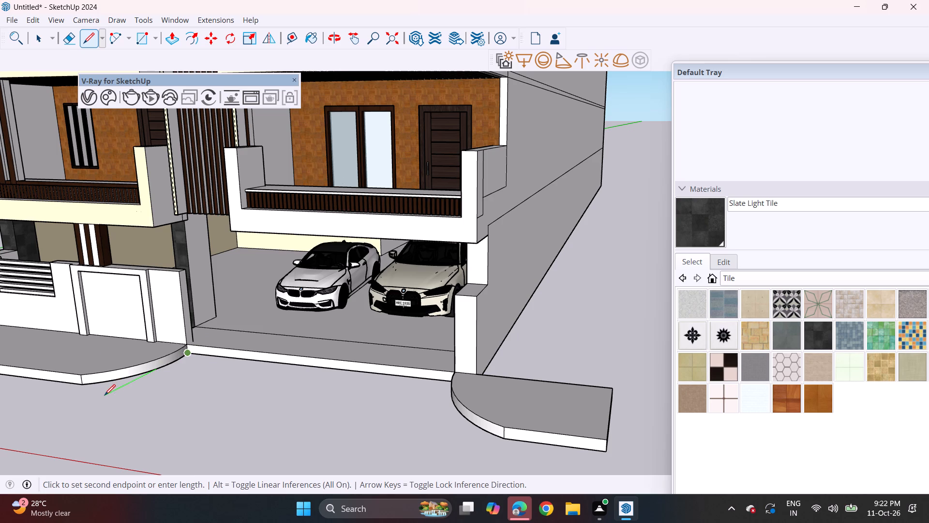
left_click(105, 395)
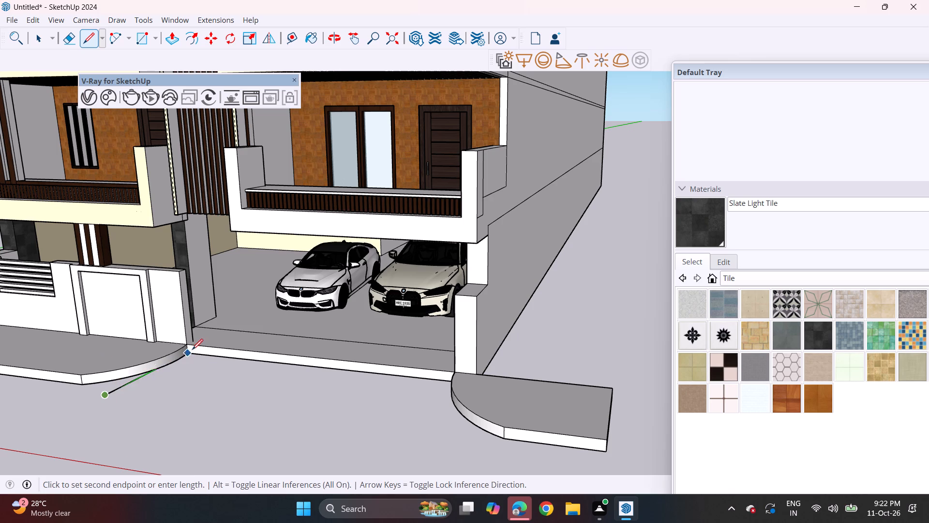
left_click(189, 343)
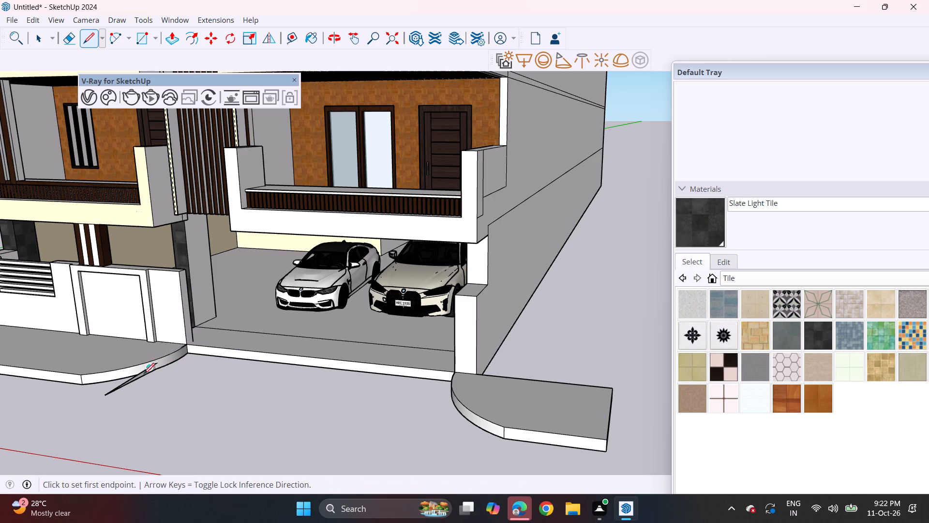
Push/Pull the triangular profile across the driveway opening to the far curb corner to form a sloped ramp.
left_click(176, 43)
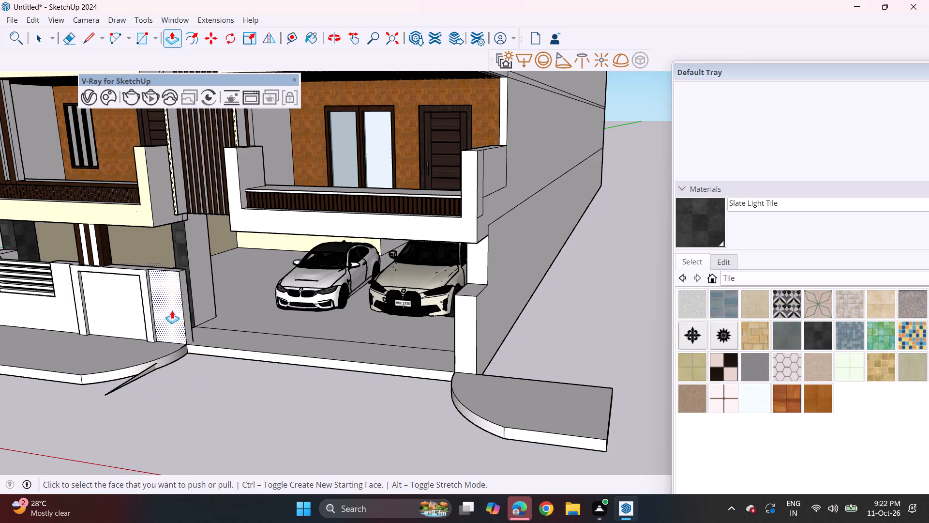
left_click(154, 369)
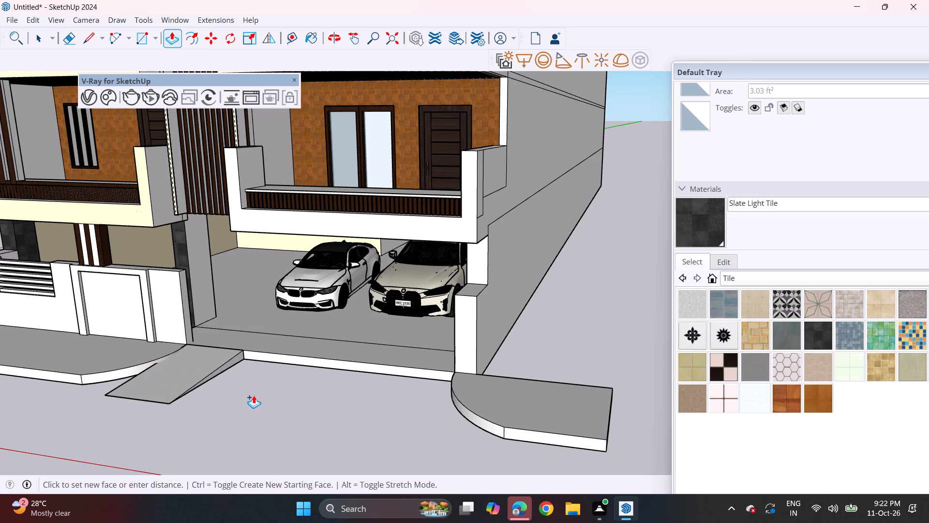
left_click(452, 379)
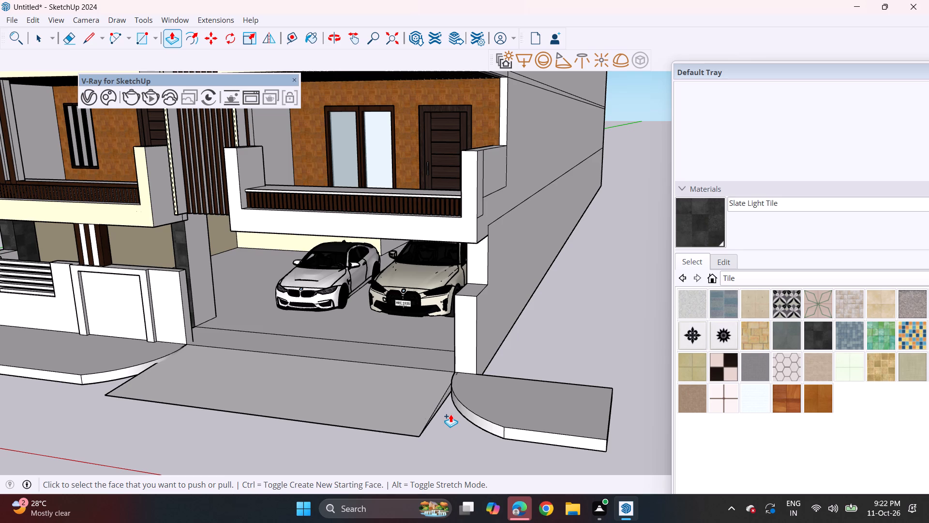
Pull the underside of the building slab down slightly to add a thin base layer beneath it.
middle_click_drag(123, 375, 190, 266)
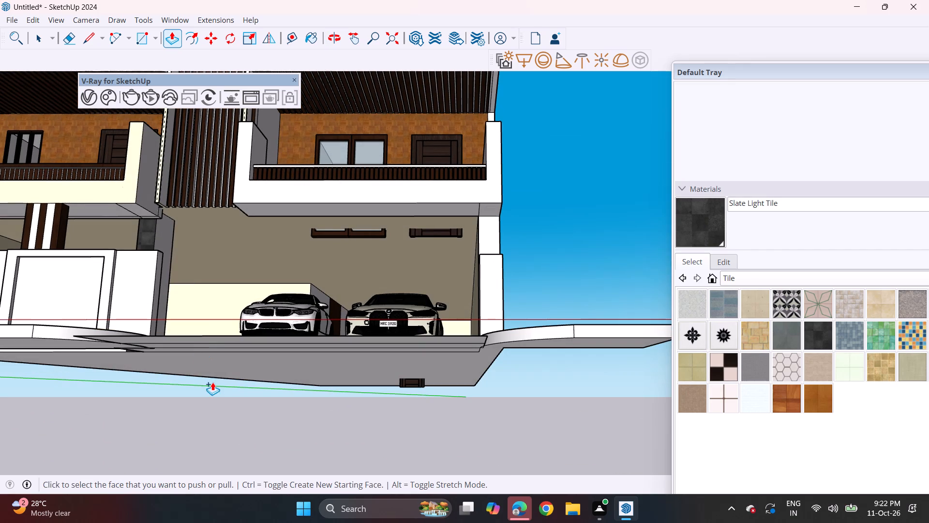
left_click(220, 370)
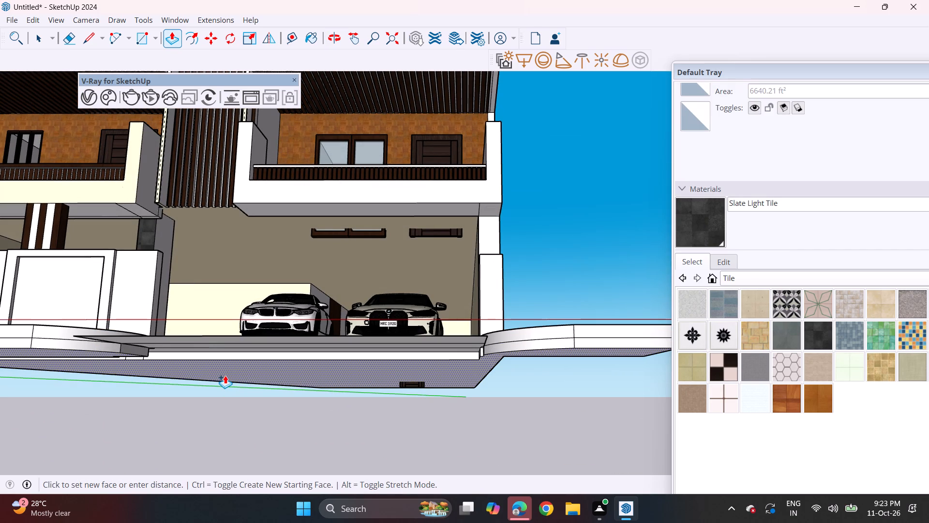
left_click(225, 375)
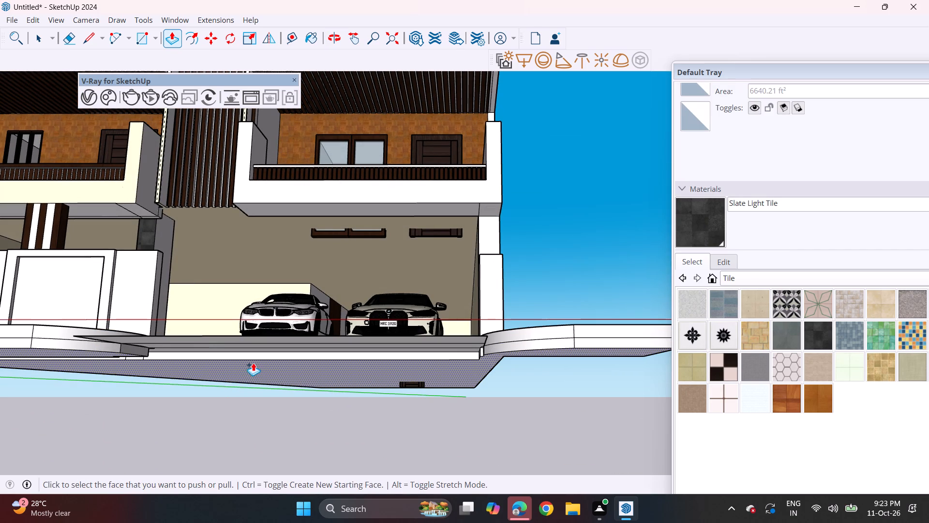
Pull the base layer's front face outward well past the ramp to form a road surface in front of the driveway.
left_click(252, 358)
middle_click_drag(178, 345, 210, 422)
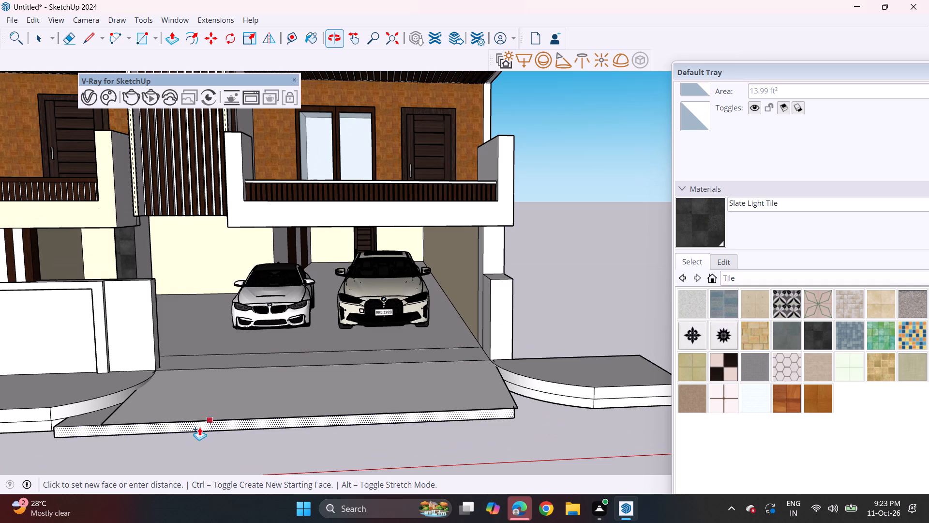
scroll(184, 433, "down", 3)
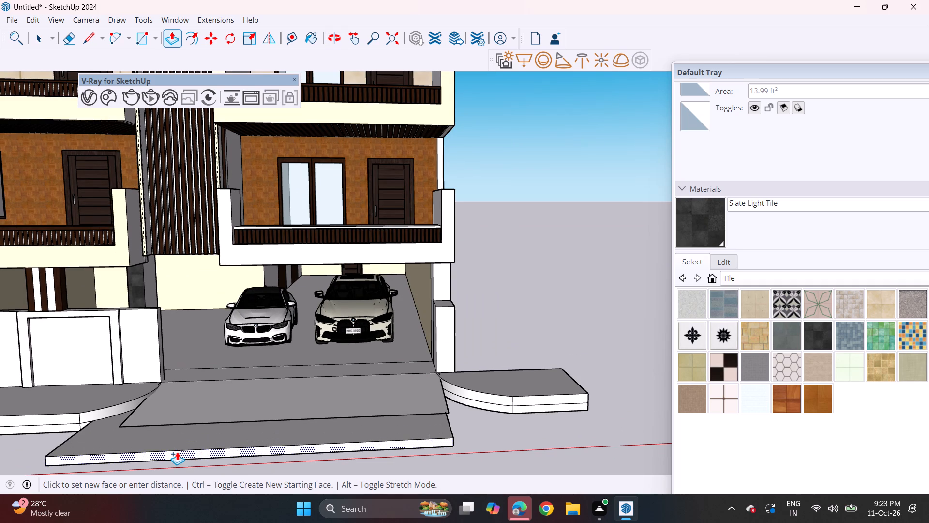
middle_click_drag(177, 450, 239, 319, "shift")
middle_click_drag(218, 374, 212, 390)
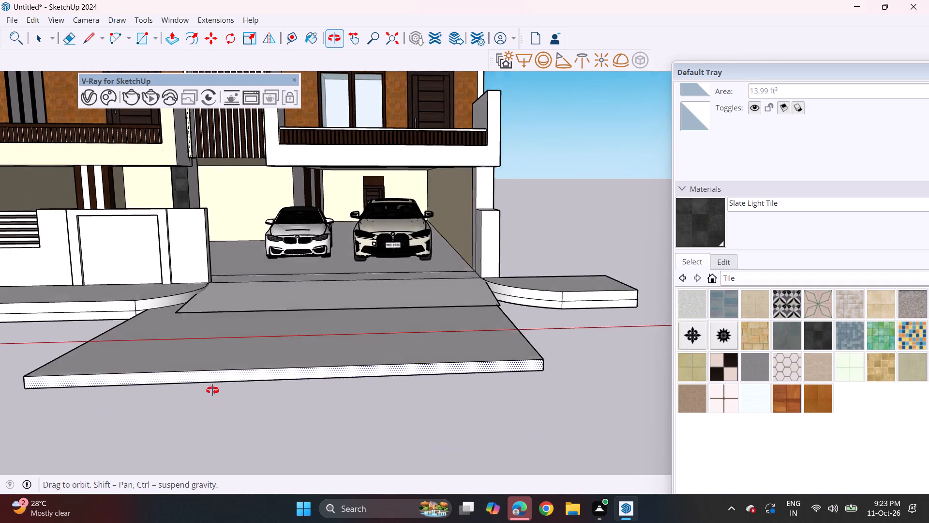
middle_click_drag(212, 390, 208, 400)
left_click(210, 381)
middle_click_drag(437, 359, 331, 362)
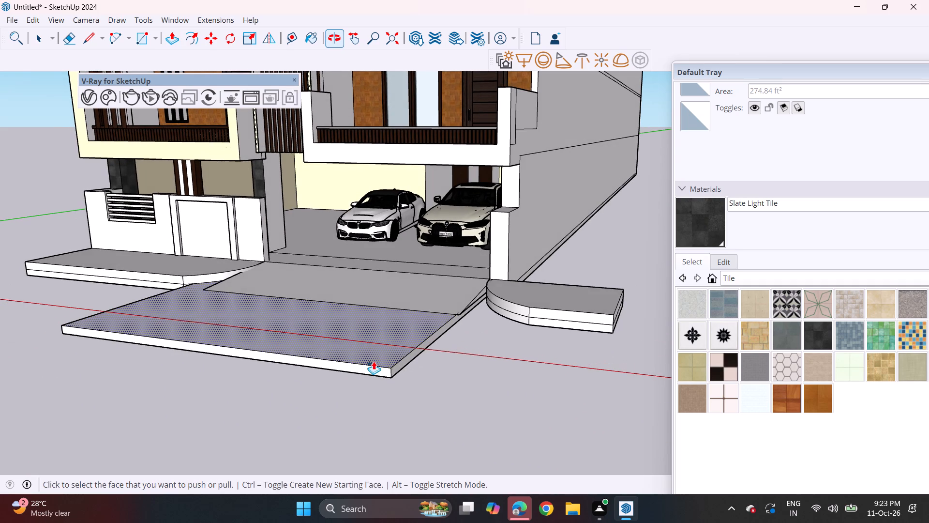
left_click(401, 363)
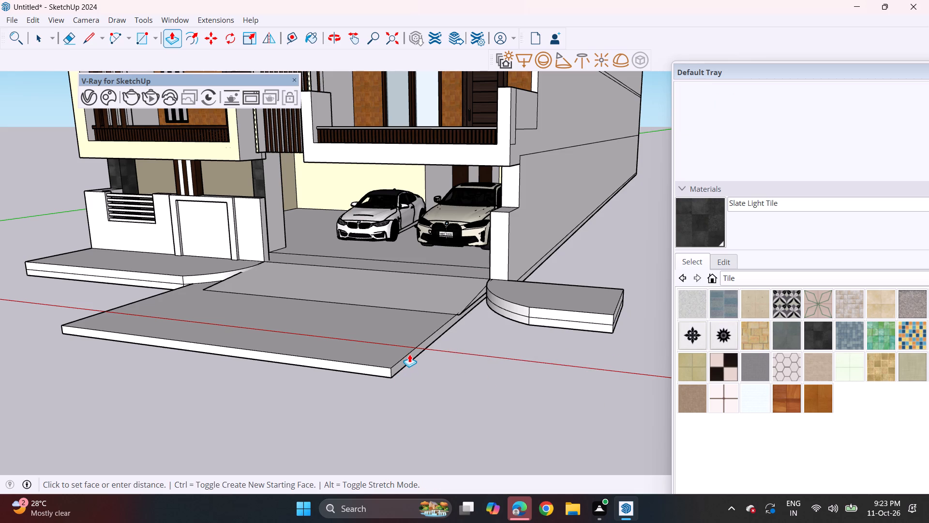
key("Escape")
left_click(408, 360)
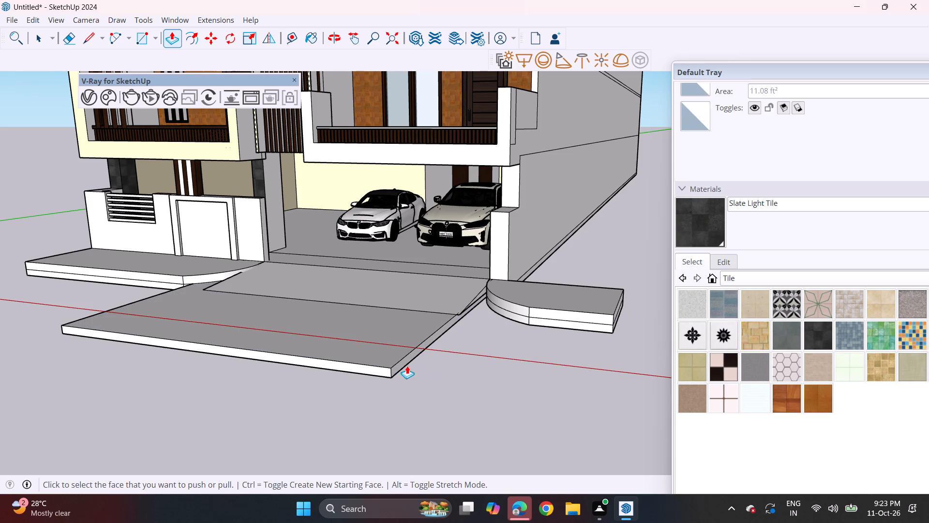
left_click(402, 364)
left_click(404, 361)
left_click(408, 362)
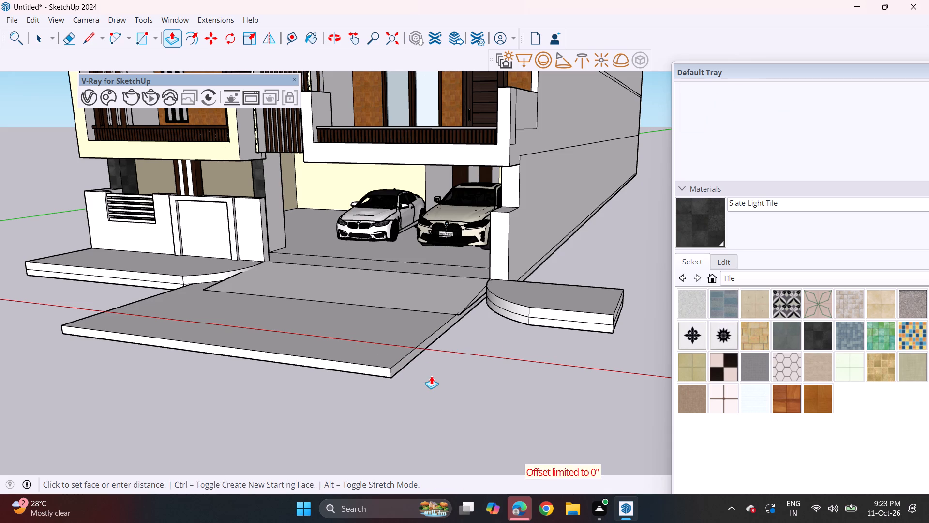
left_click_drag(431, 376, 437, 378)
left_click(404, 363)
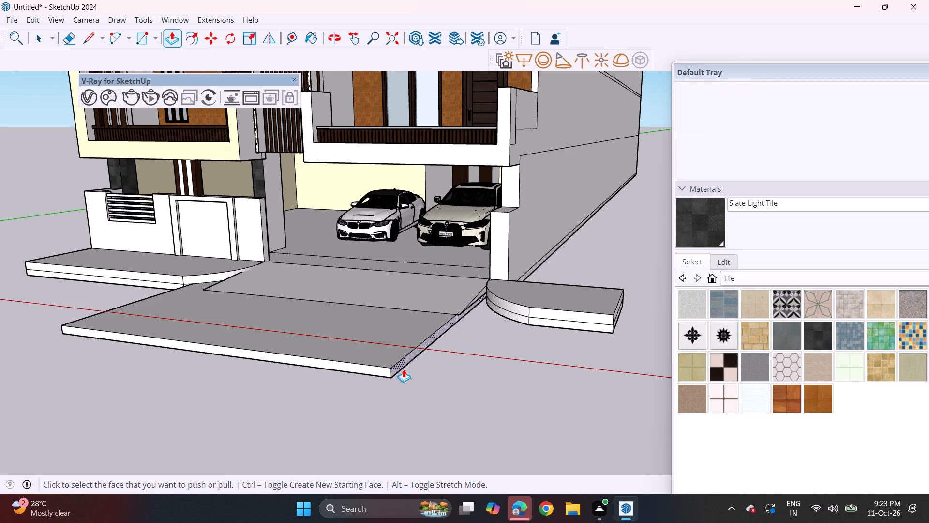
Pull the road slab's side face on the far-pillar side out to the end of the curved curb extension.
left_click(402, 365)
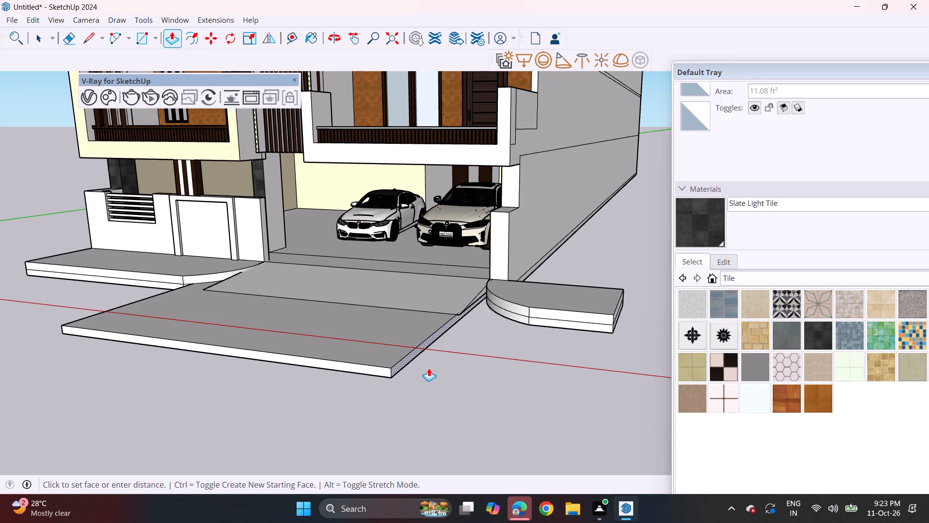
left_click(616, 321)
Pull the road slab's opposite side face along the boundary wall to the far end of its curb.
middle_click_drag(0, 293, 95, 325)
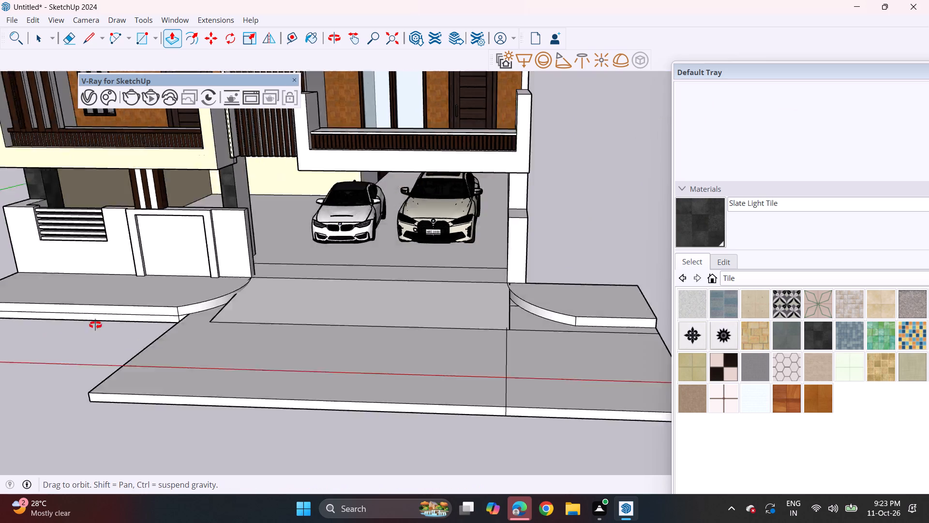
middle_click_drag(95, 325, 210, 304)
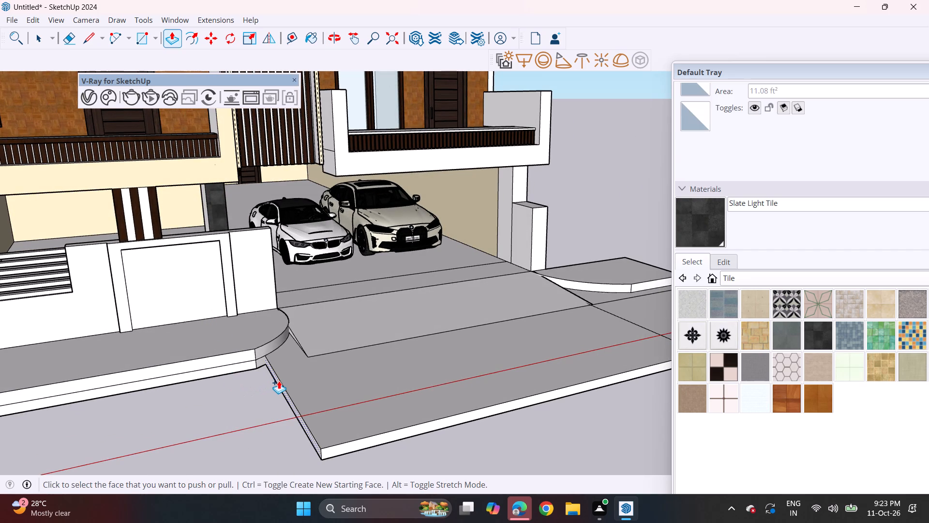
left_click(279, 381)
scroll(171, 400, "down", 6)
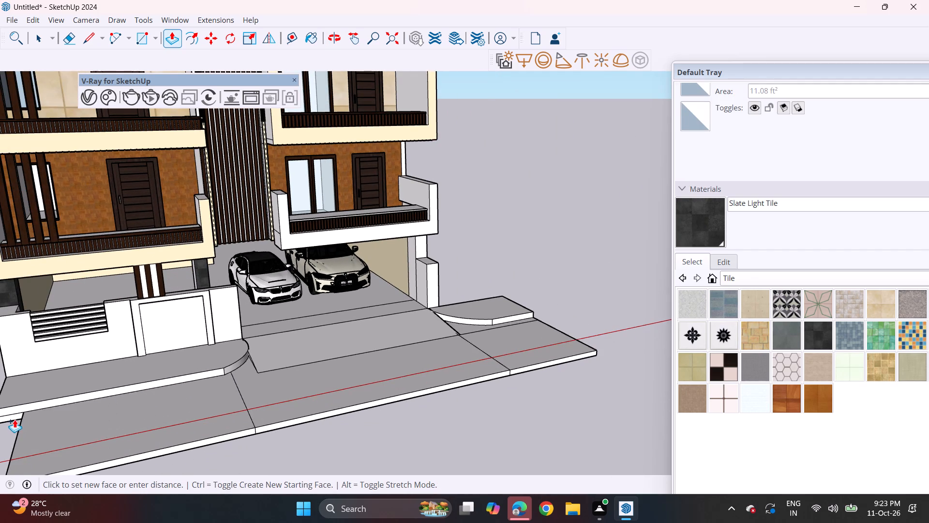
middle_click_drag(15, 419, 92, 412)
left_click(61, 415)
Erase the two seam lines crossing the road's top surface on either side of the driveway.
middle_click_drag(218, 402, 92, 408)
scroll(295, 328, "up", 5)
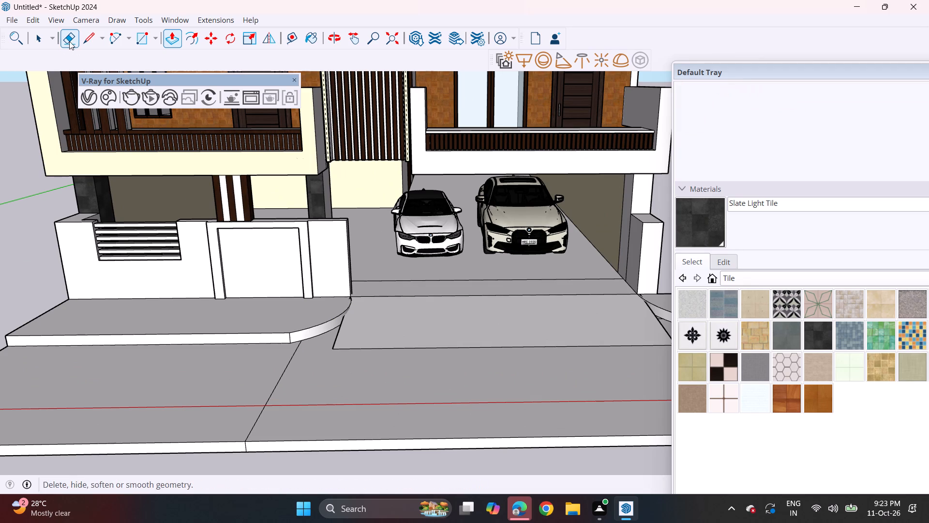
left_click_drag(70, 33, 75, 35)
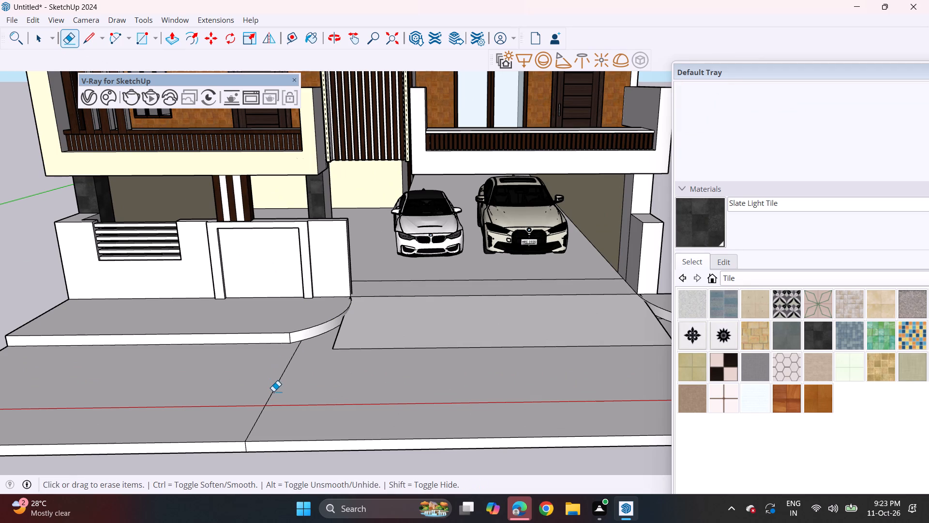
left_click(273, 391)
scroll(288, 405, "down", 2)
middle_click_drag(329, 406, 192, 439, "shift")
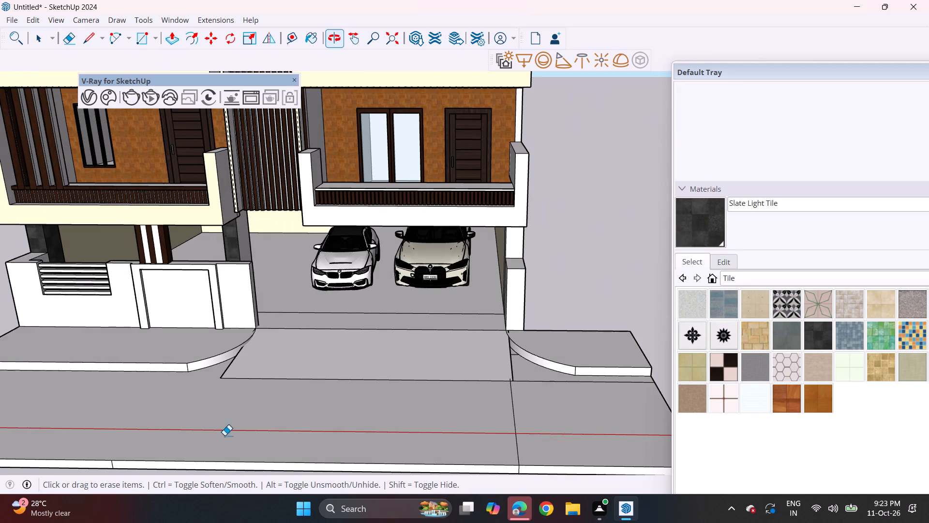
left_click_drag(510, 400, 532, 405)
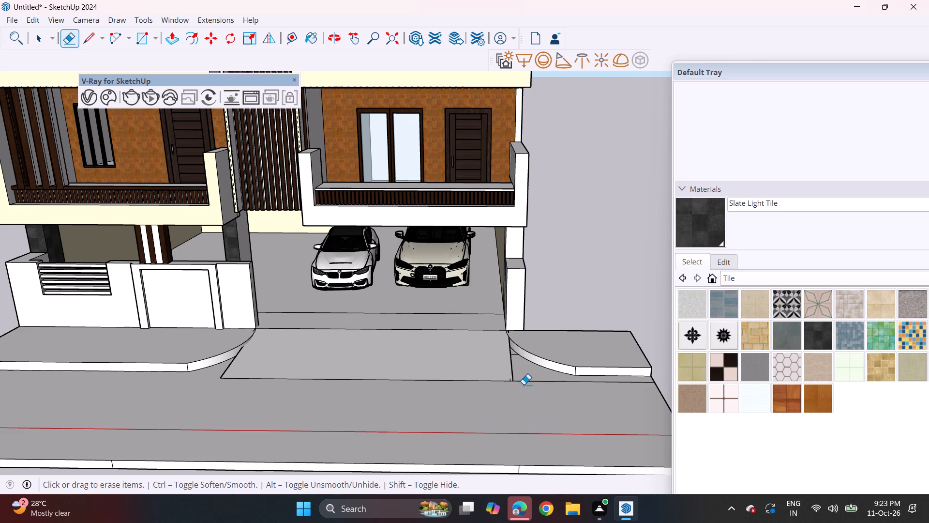
Paint the tops and outer side faces of both curved curbs and the driveway ramp with the Tile Grey material.
left_click(757, 370)
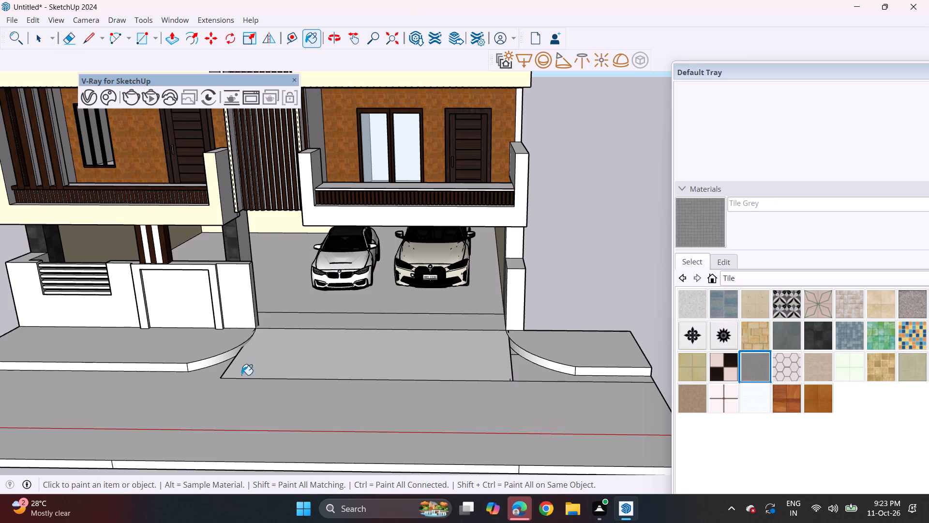
left_click(207, 353)
left_click(573, 356)
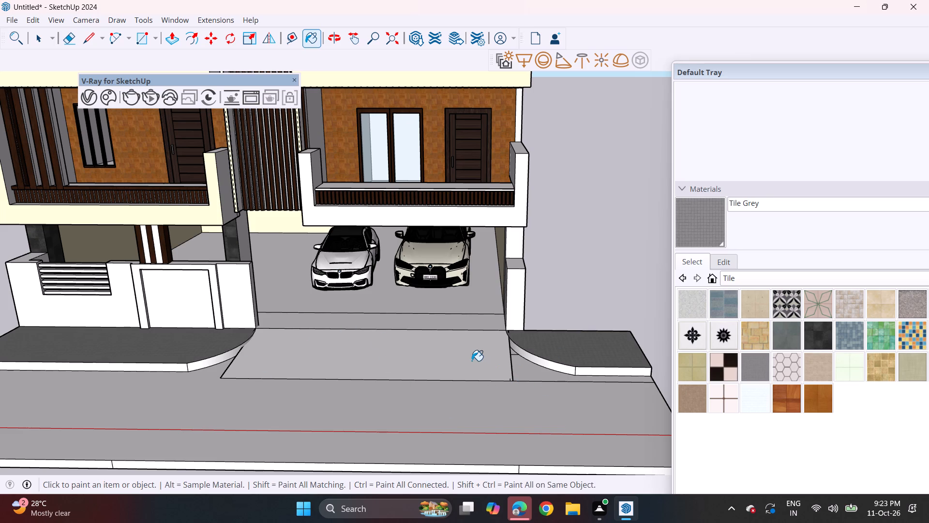
left_click(414, 354)
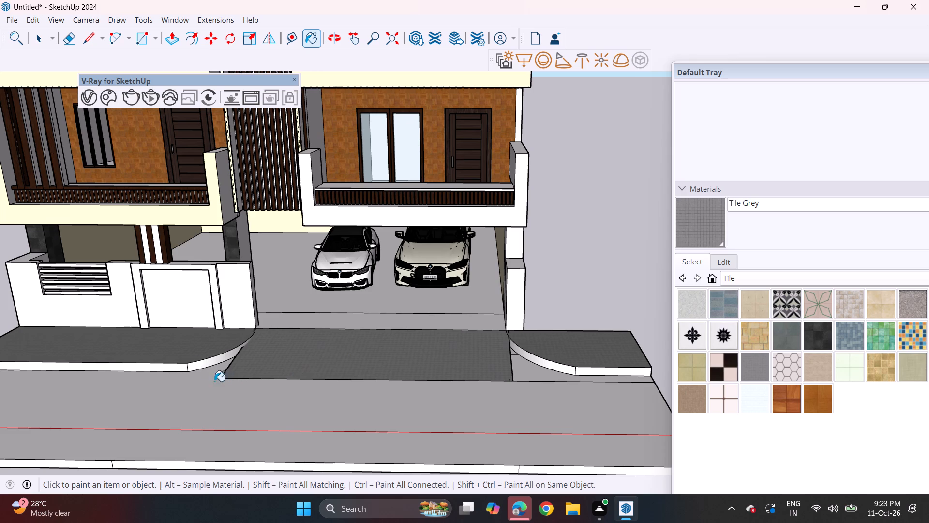
left_click(198, 366)
left_click(183, 366)
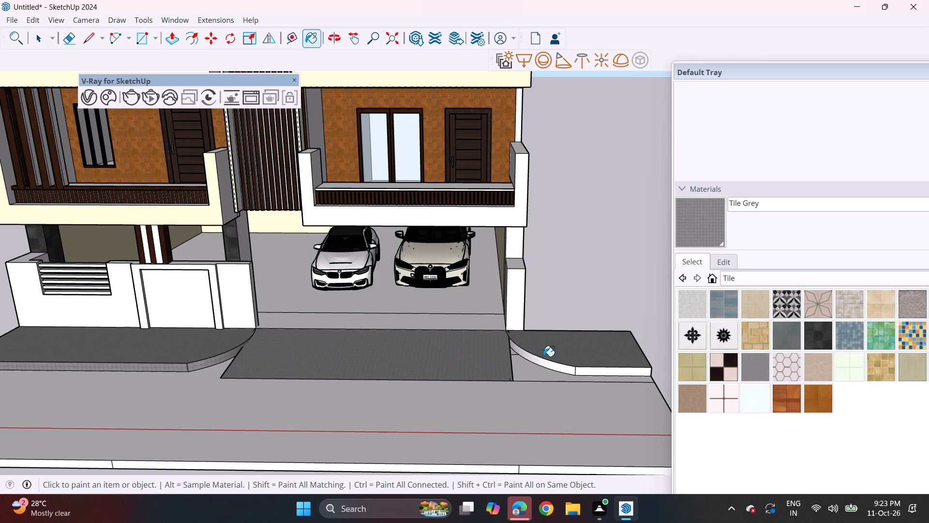
left_click(543, 361)
left_click(589, 370)
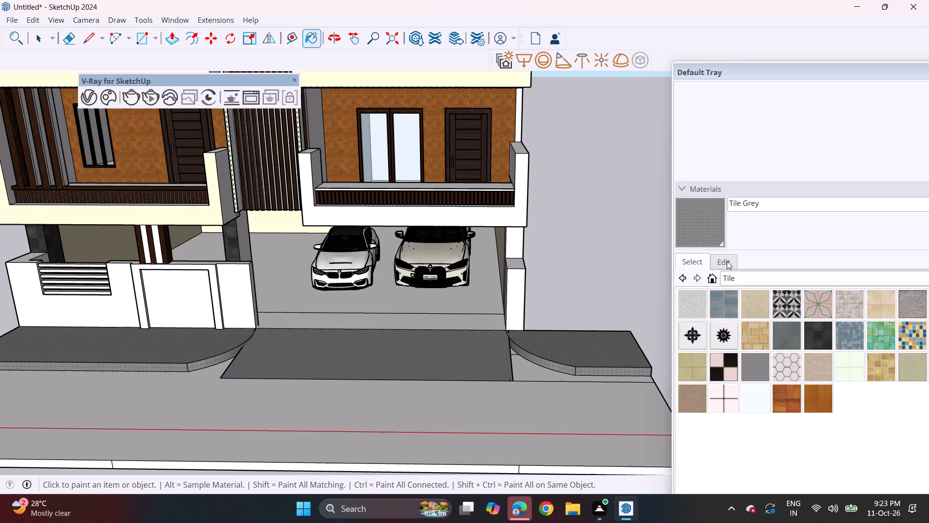
Enlarge the Tile Grey texture, trying widths of 100 and 500 before settling on a width of 300.
left_click(727, 261)
left_click(723, 432)
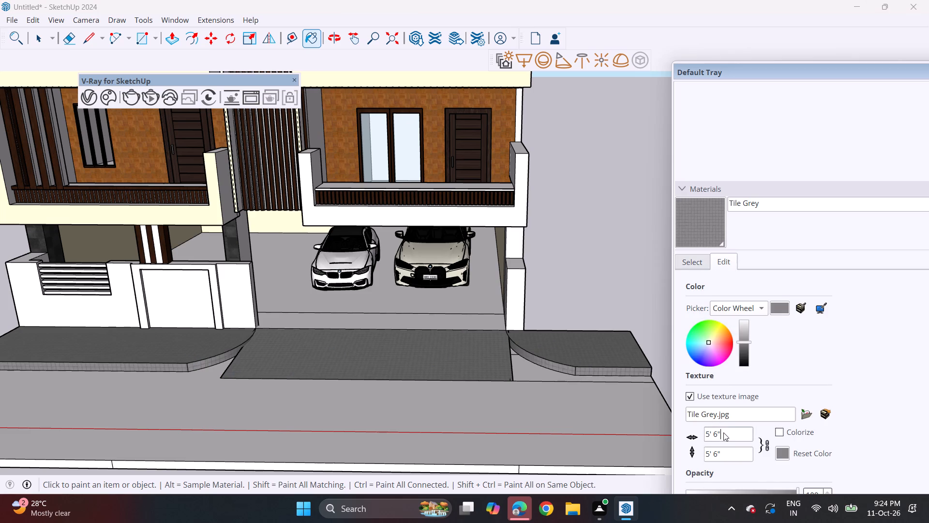
key("BackSpace")
key("BackSpace")
key("BackSpace")
key("BackSpace")
key("BackSpace")
type("100")
key("BackSpace")
key("BackSpace")
key("BackSpace")
key("BackSpace")
type("500")
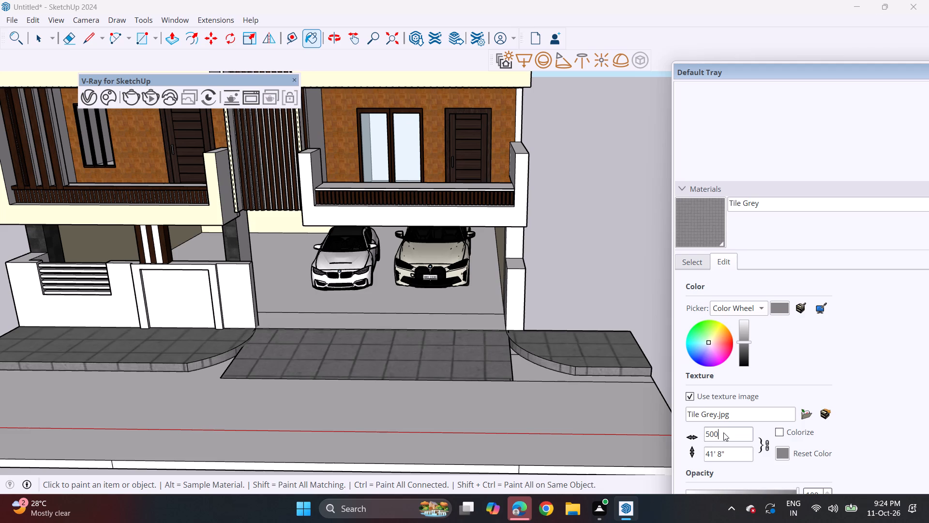
key("BackSpace")
key("BackSpace")
key("BackSpace")
key("BackSpace")
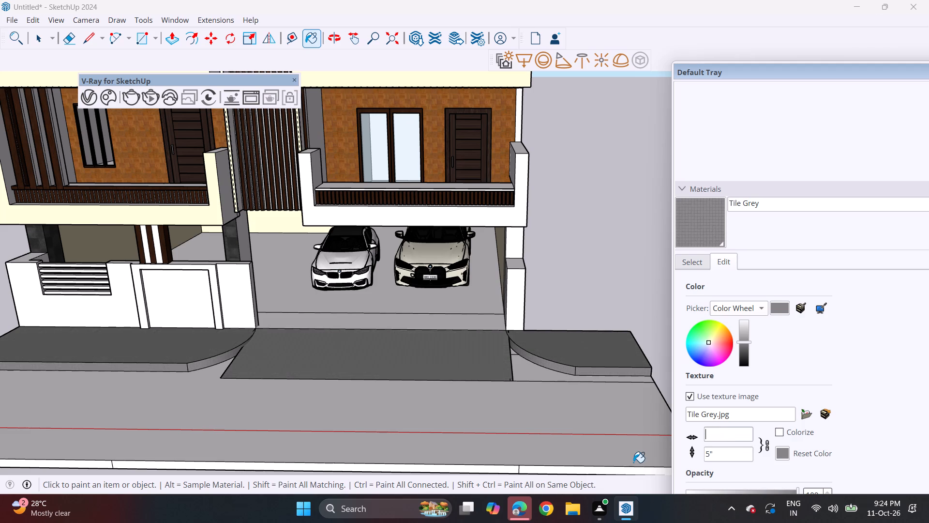
type("300")
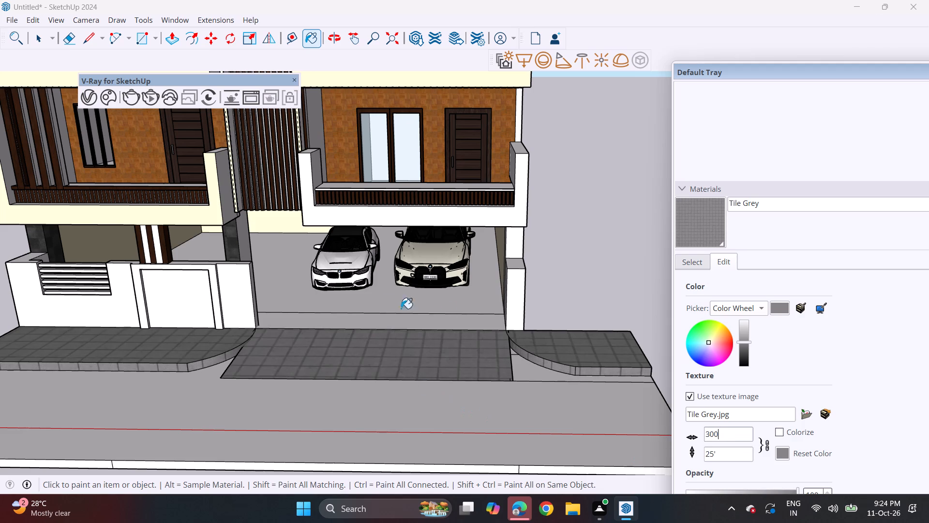
Paint the ground strip between the ramp and the far-pillar side's curved curb with Tile Grey.
left_click(520, 369)
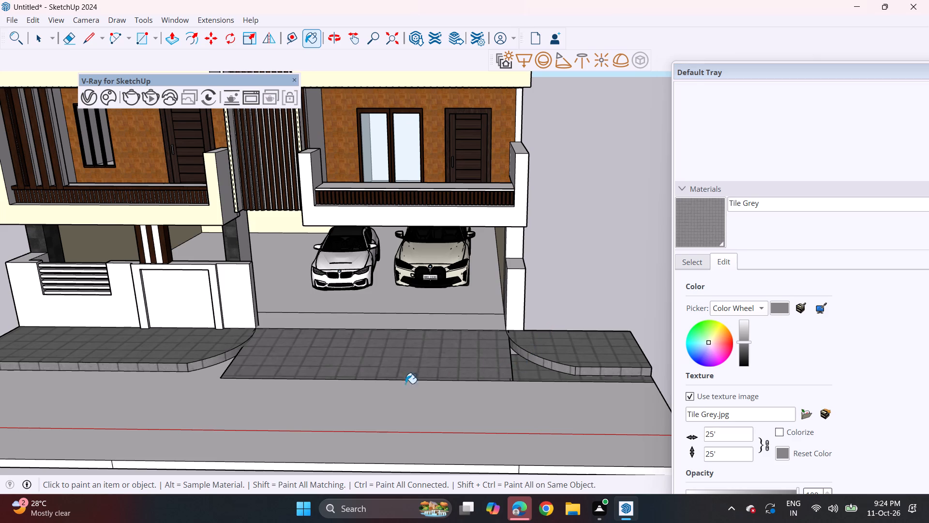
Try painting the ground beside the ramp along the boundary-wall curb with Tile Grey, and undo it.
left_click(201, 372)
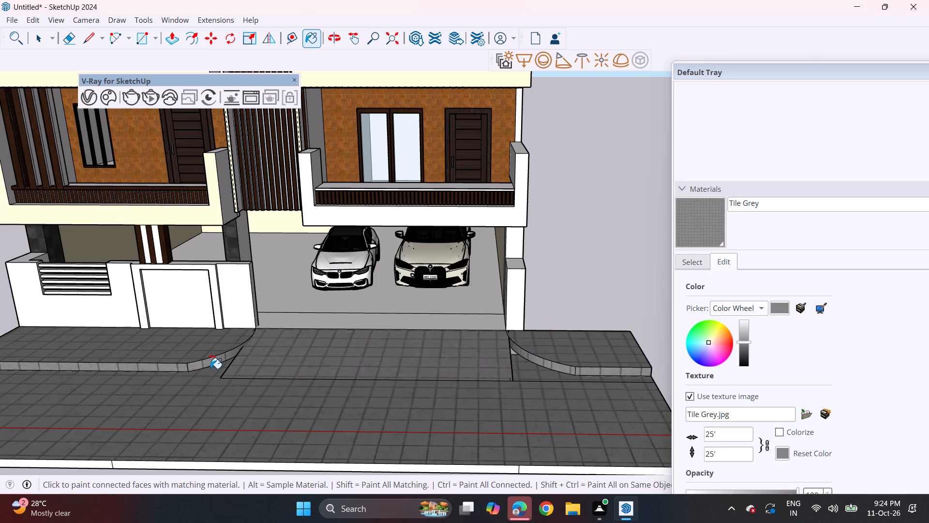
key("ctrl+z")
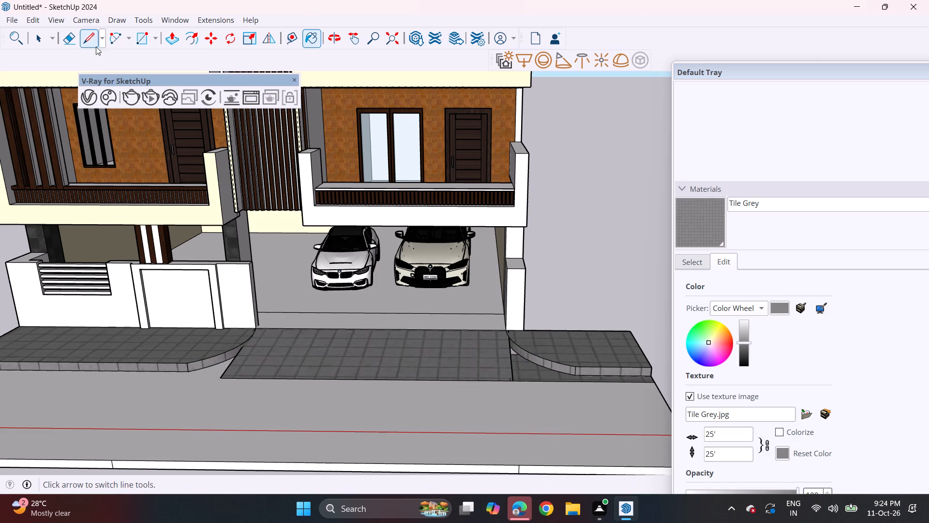
Draw a line from the ramp's outer corner along the boundary-wall curb to the road's far edge, separating a ground strip.
left_click(89, 44)
left_click(219, 379)
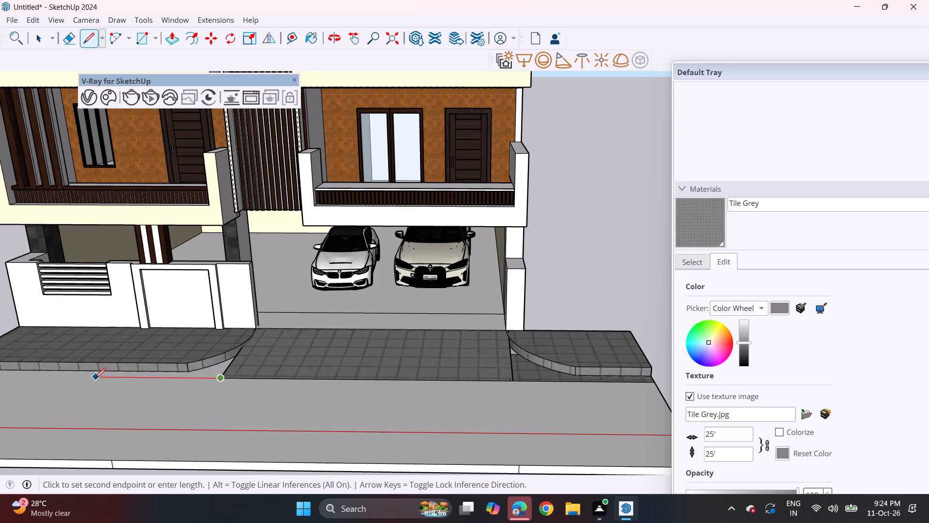
middle_click_drag(95, 379, 230, 379)
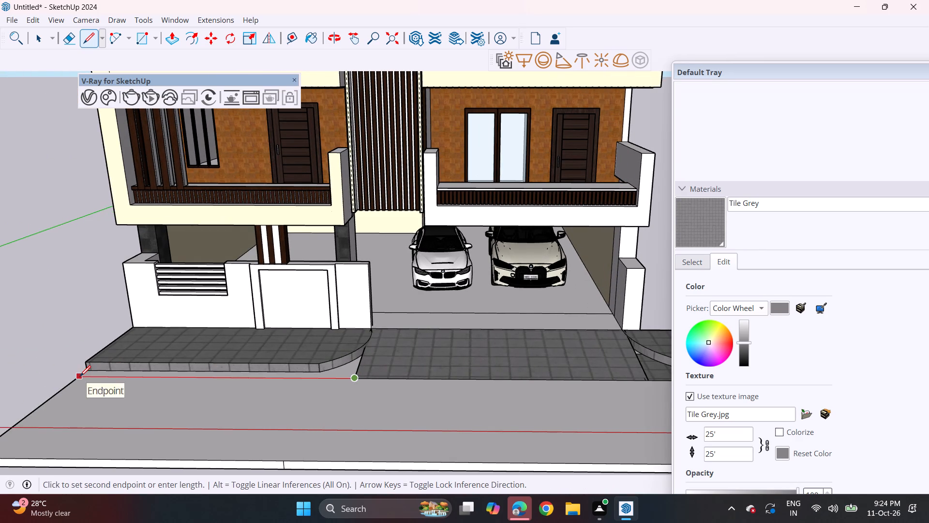
left_click(80, 376)
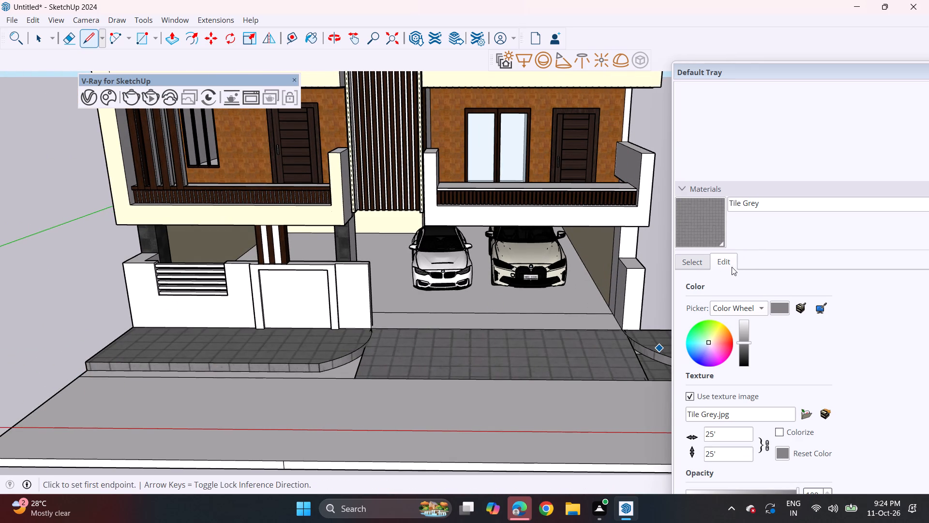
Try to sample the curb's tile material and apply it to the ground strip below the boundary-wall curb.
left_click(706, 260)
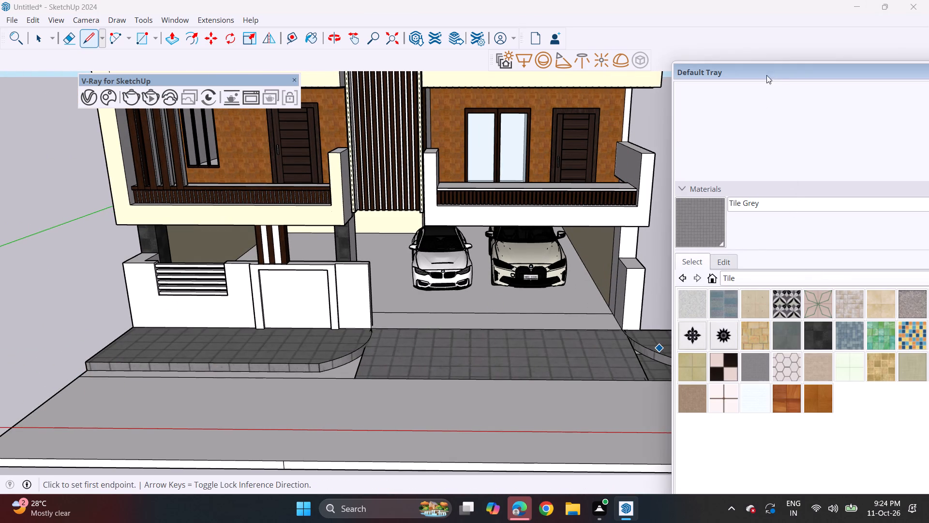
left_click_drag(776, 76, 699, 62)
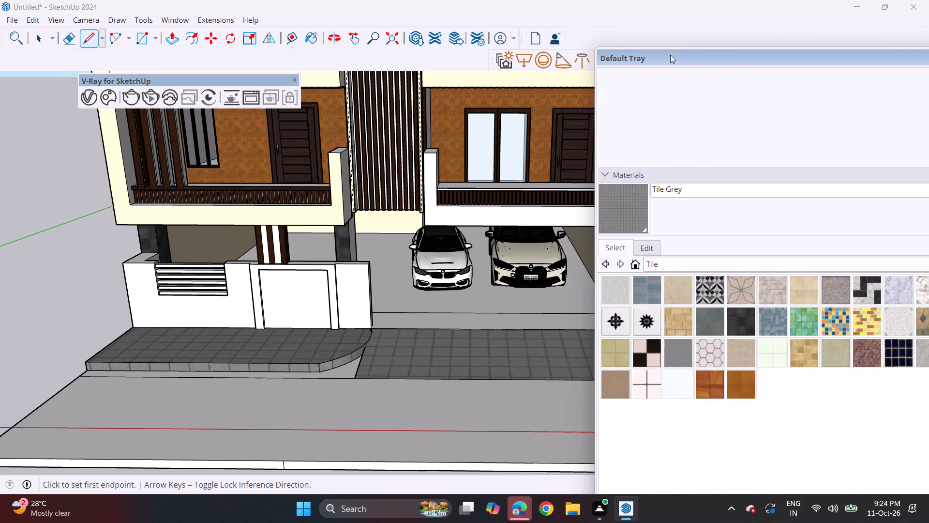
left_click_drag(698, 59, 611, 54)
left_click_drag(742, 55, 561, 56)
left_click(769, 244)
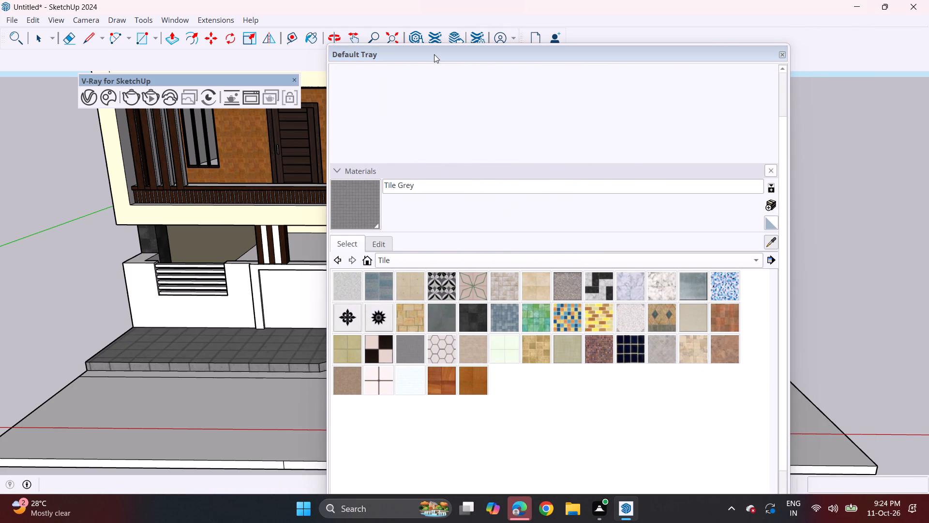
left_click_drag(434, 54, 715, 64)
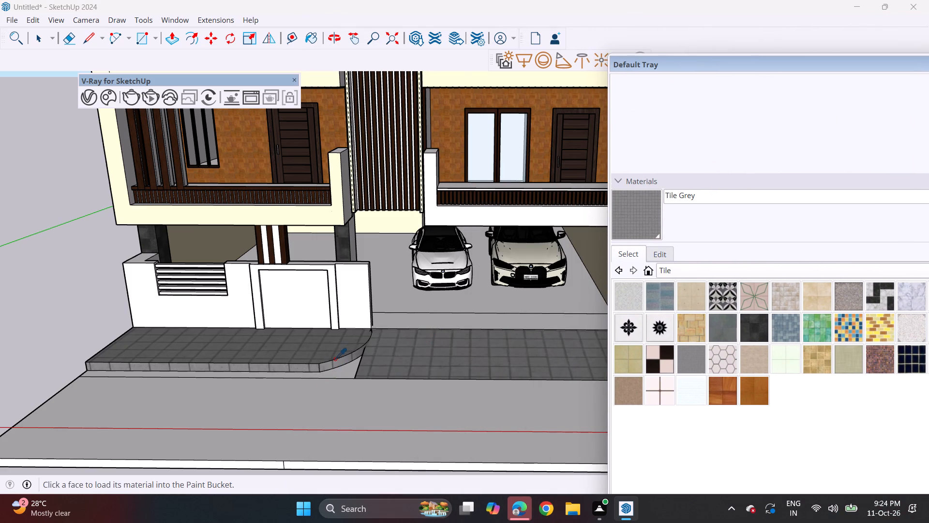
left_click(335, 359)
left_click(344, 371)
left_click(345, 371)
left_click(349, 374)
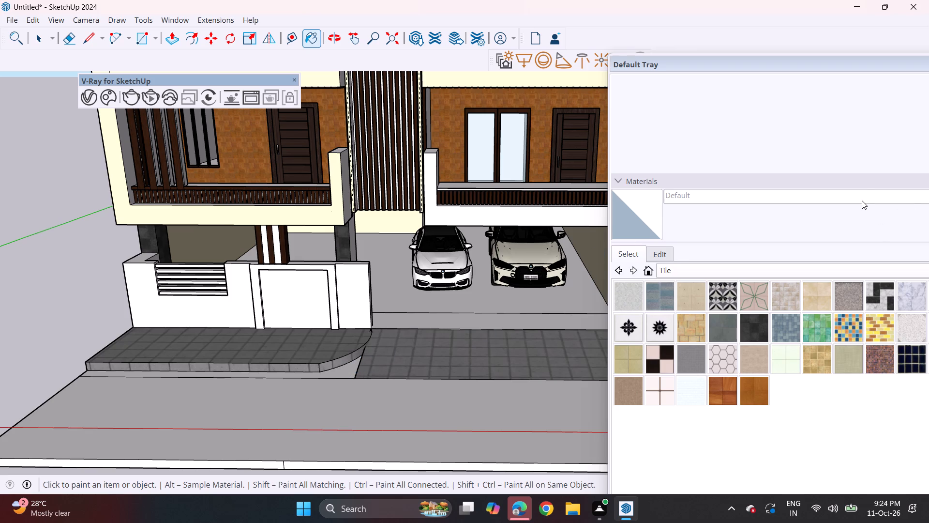
Sample Tile Grey from the boundary-wall curb's top and paint the ground strip below that curb with it.
left_click_drag(862, 187, 683, 207)
left_click_drag(806, 50, 805, 56)
left_click_drag(805, 61, 785, 68)
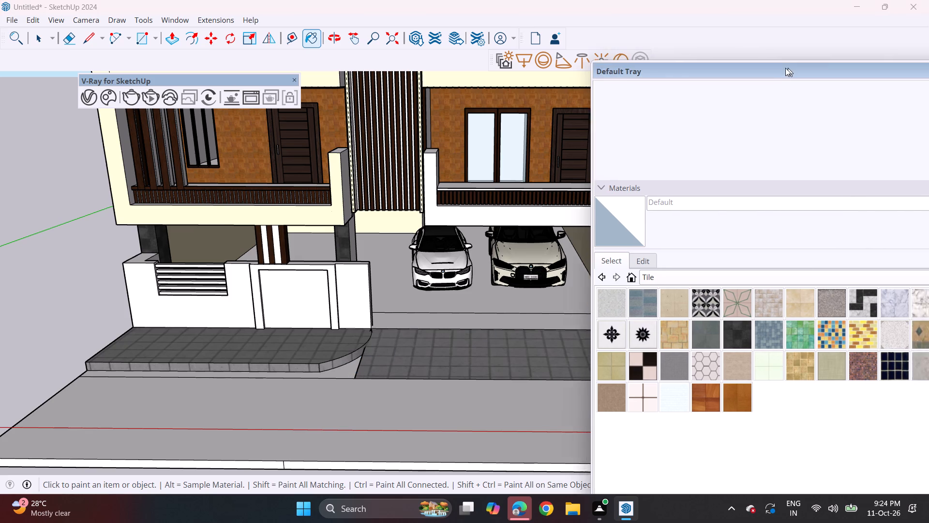
left_click_drag(785, 68, 624, 70)
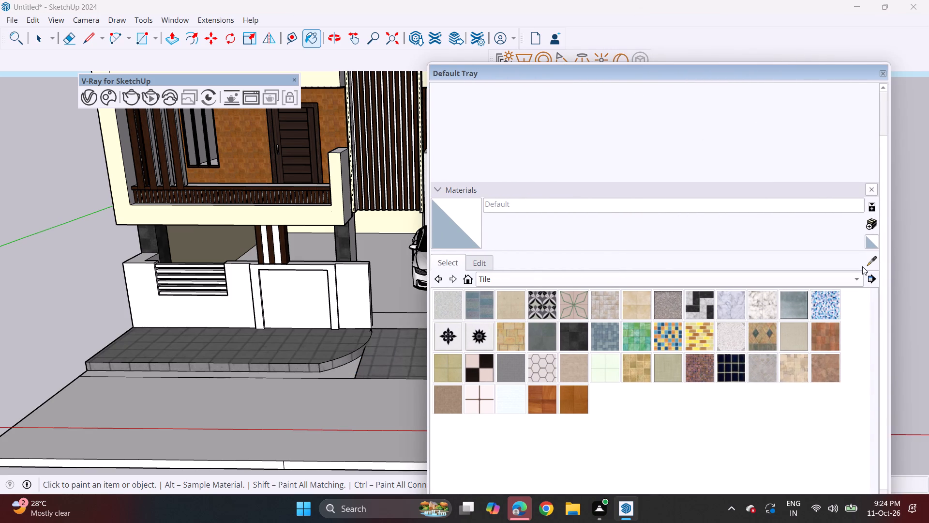
left_click(873, 260)
left_click(278, 352)
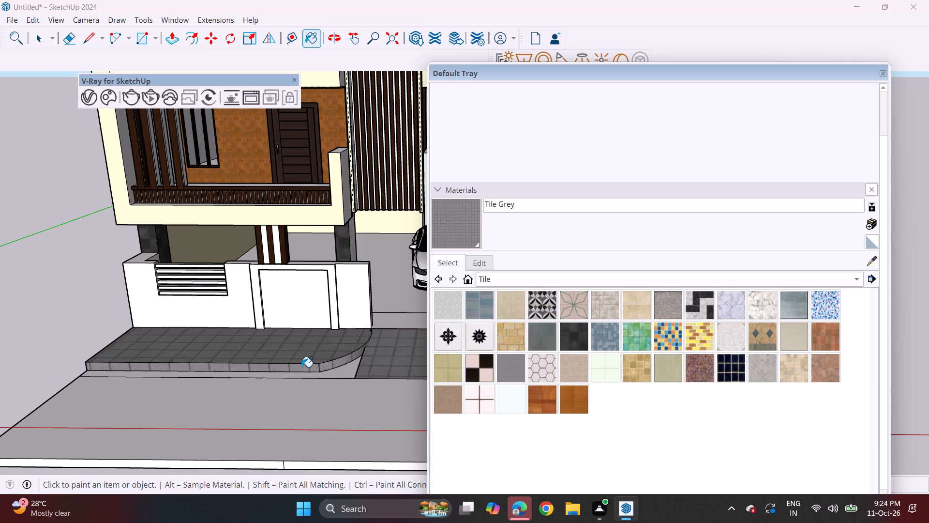
left_click(341, 372)
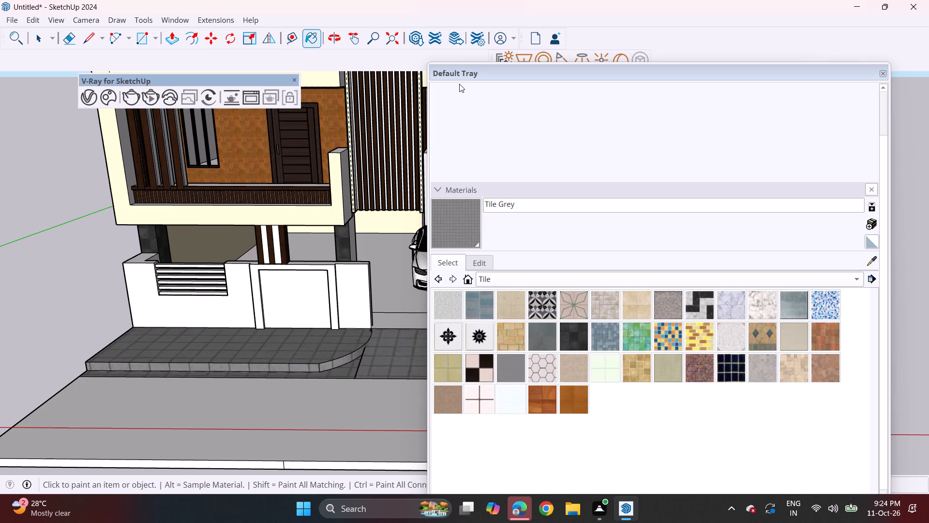
Paint the small unpainted sliver between the ramp's edge and the far-pillar side's curved curb with Tile Grey.
left_click_drag(459, 74, 788, 61)
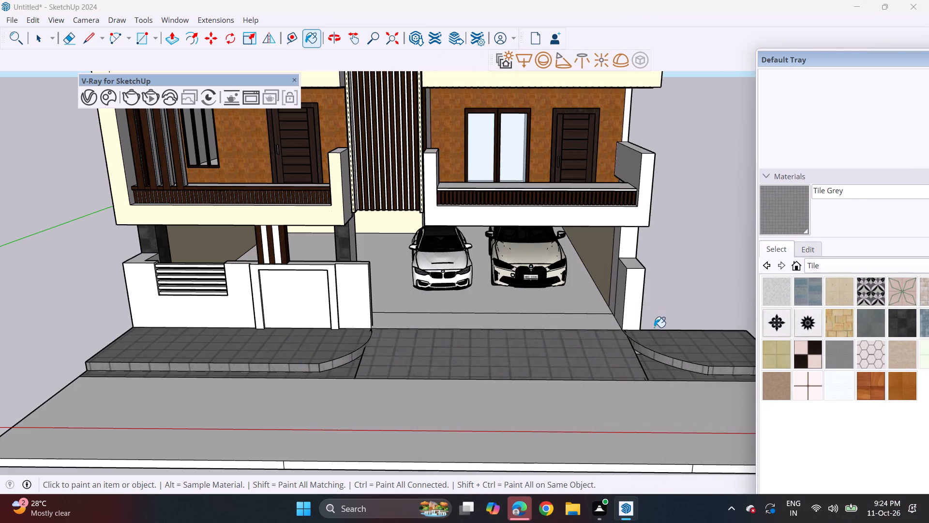
scroll(656, 330, "up", 11)
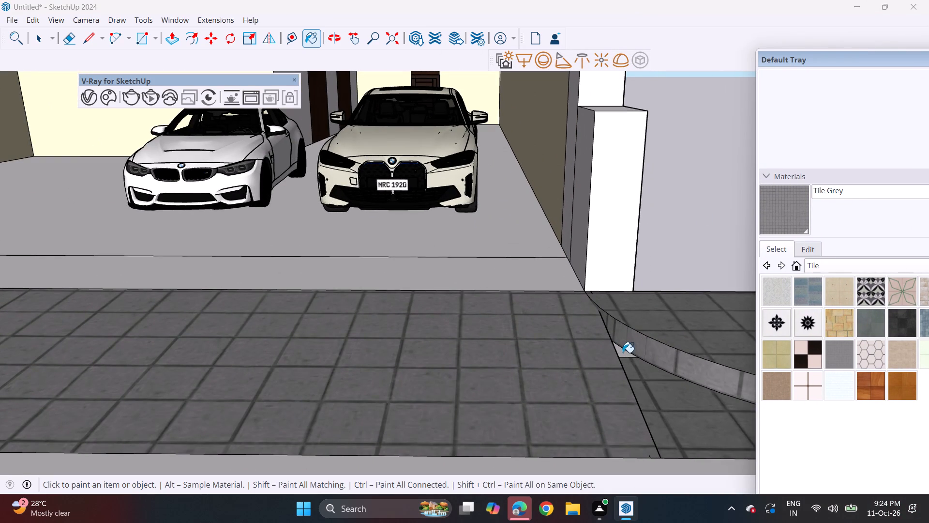
left_click(623, 353)
scroll(622, 358, "down", 12)
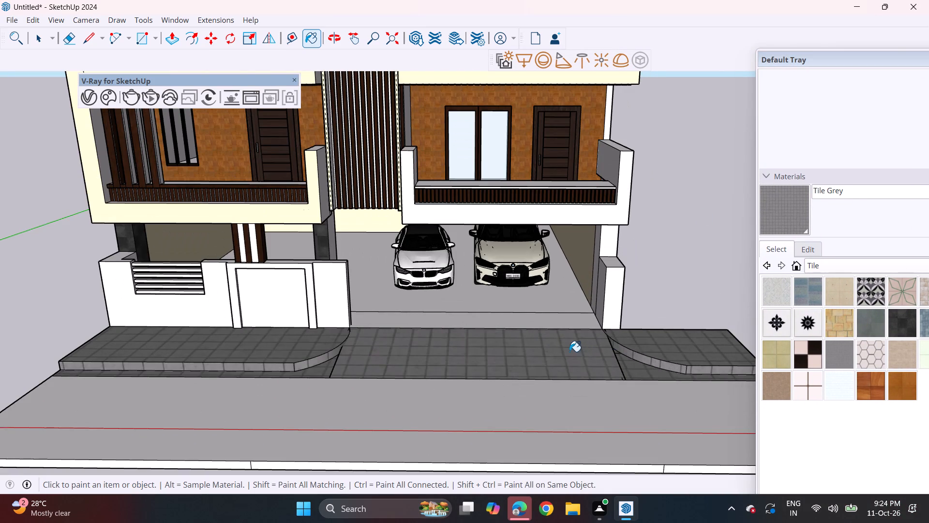
Paint the threshold strip at the top of the ramp and the parking floor under the cars with Tile Grey.
middle_click_drag(491, 316, 481, 341)
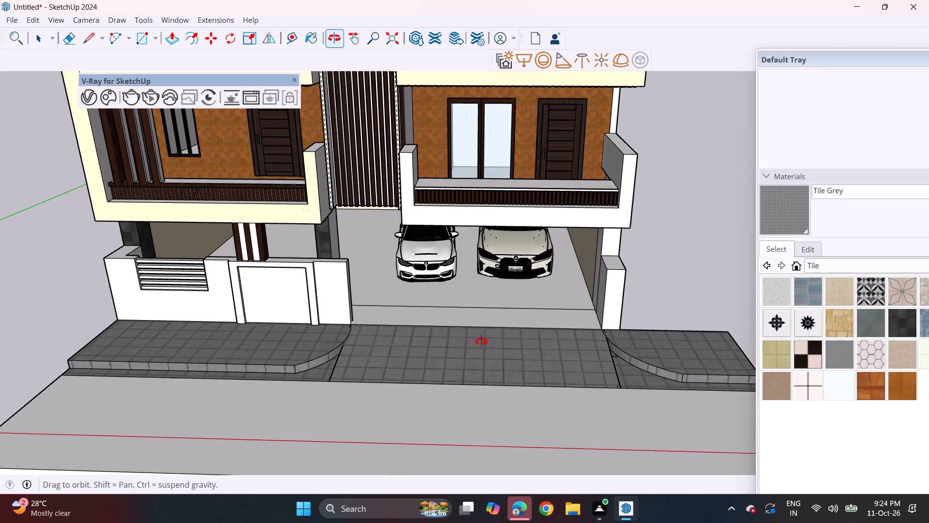
middle_click_drag(481, 341, 481, 342)
left_click_drag(68, 42, 85, 49)
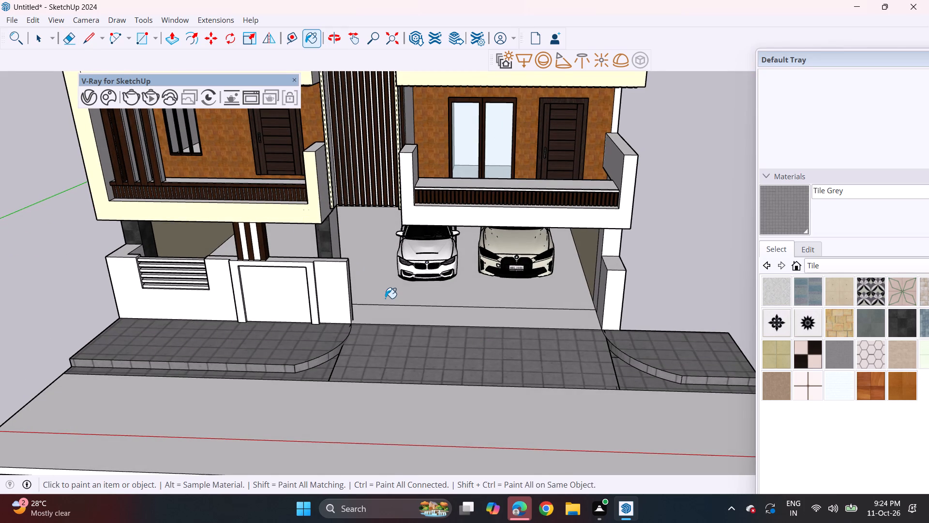
left_click_drag(385, 298, 386, 304)
key("ctrl+z")
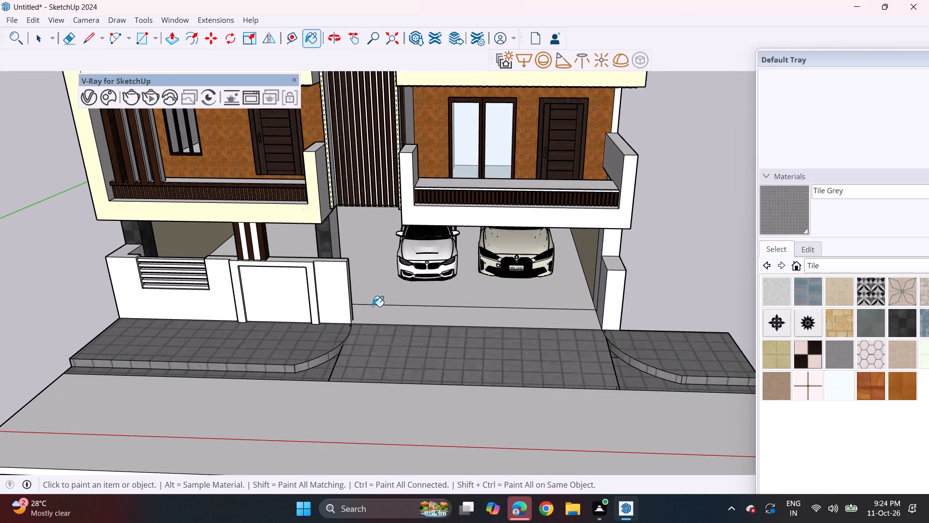
left_click(373, 307)
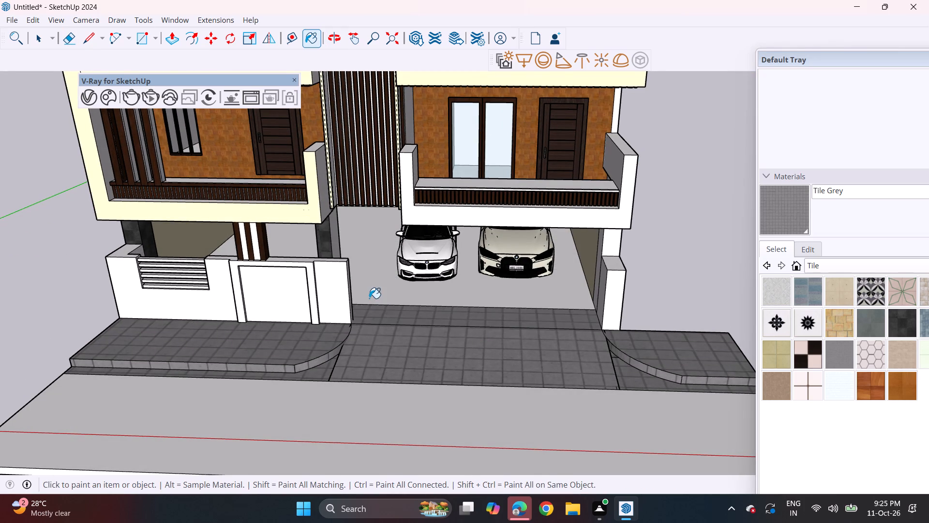
left_click(369, 298)
middle_click_drag(398, 351, 434, 265)
middle_click_drag(451, 289, 427, 316)
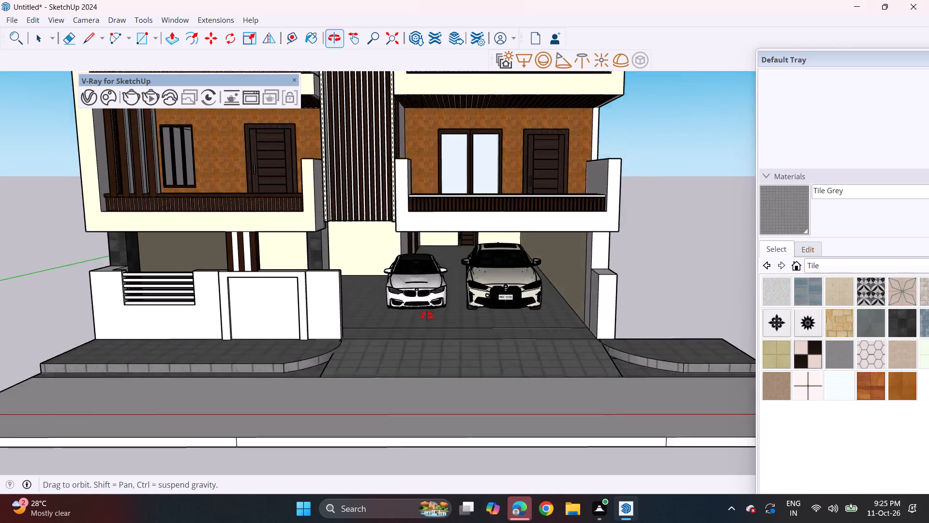
middle_click_drag(427, 316, 423, 414)
left_click_drag(69, 39, 89, 51)
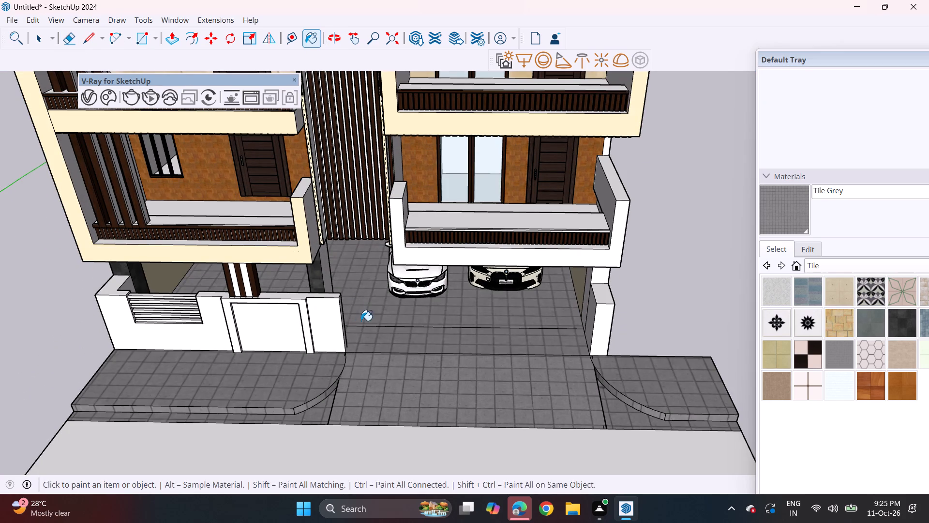
Erase the dividing edge between the parking floor and the threshold strip at the top of the ramp.
left_click(370, 323)
left_click_drag(66, 32, 79, 49)
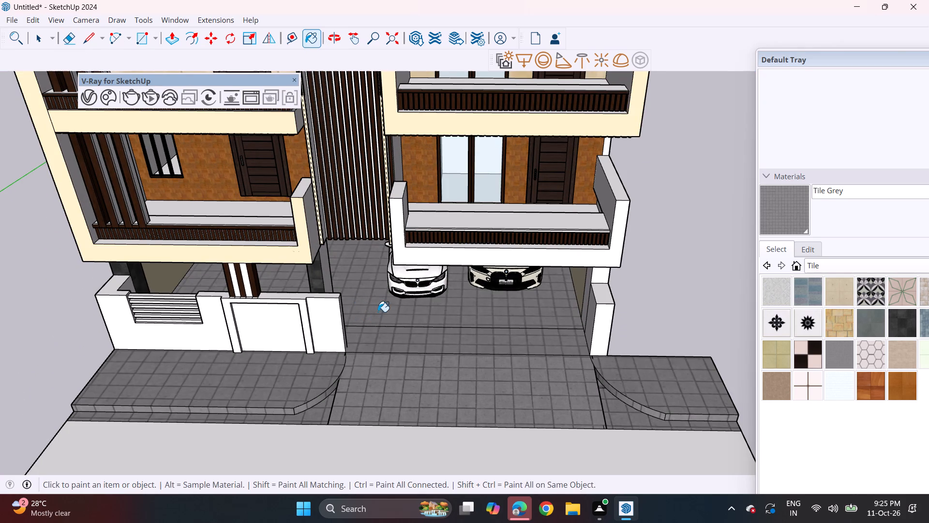
left_click_drag(70, 40, 82, 53)
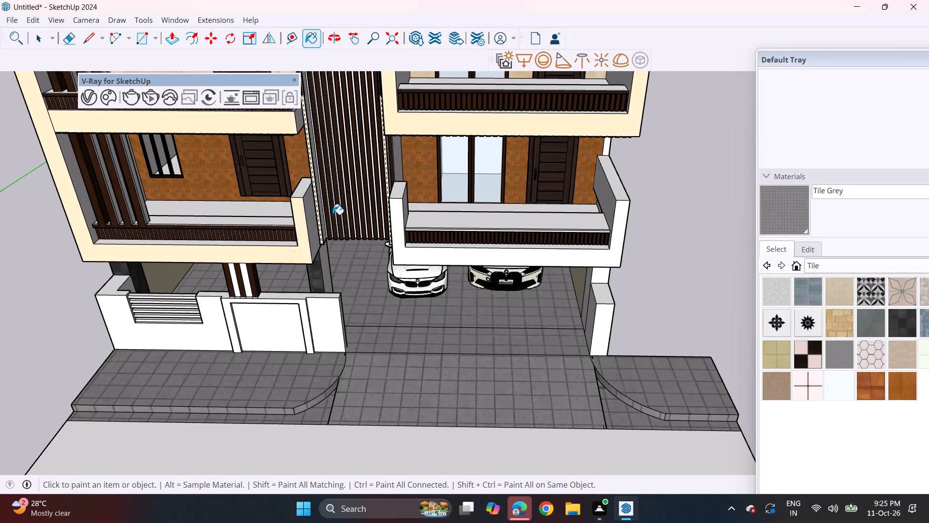
left_click(70, 42)
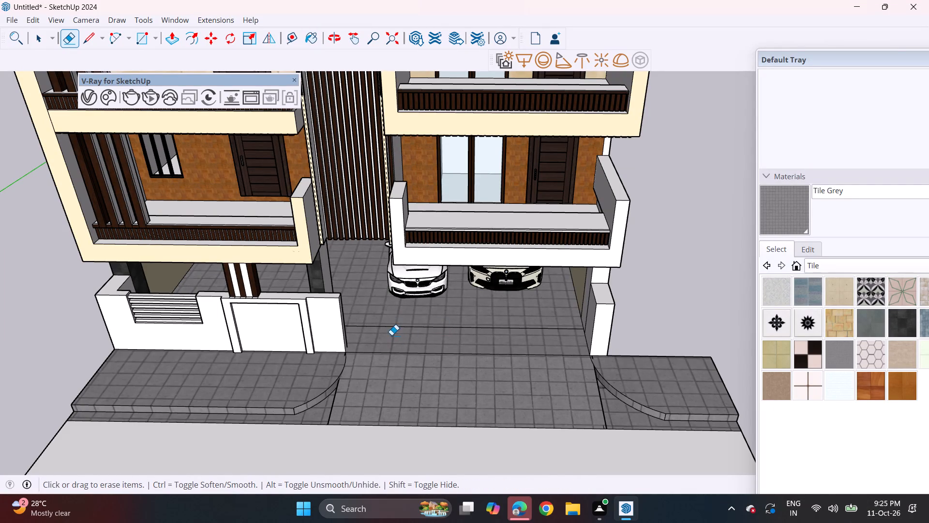
left_click(391, 328)
Paint the front boundary walls, the small gate's surround and the far-side wall and pillar faces with Slate Light Tile.
middle_click_drag(389, 361, 428, 224)
middle_click_drag(488, 335, 466, 329)
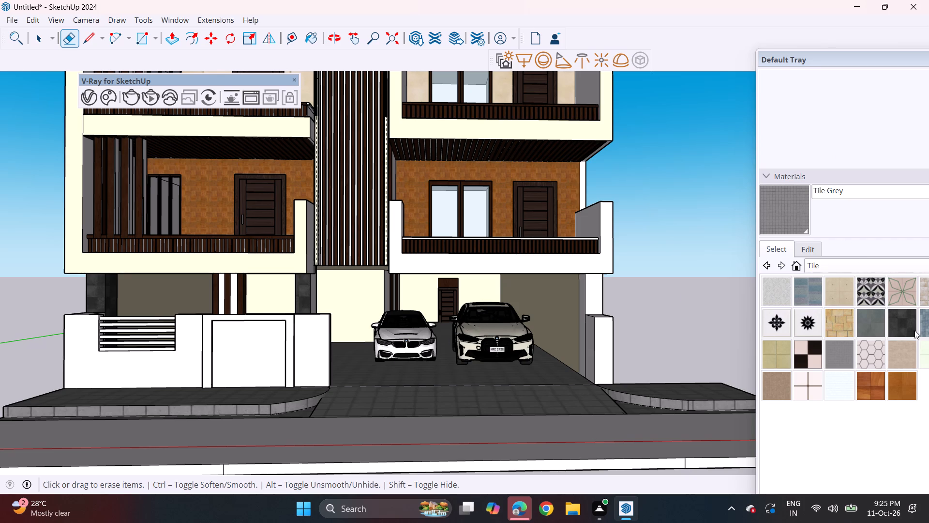
left_click(899, 330)
left_click_drag(157, 369, 162, 371)
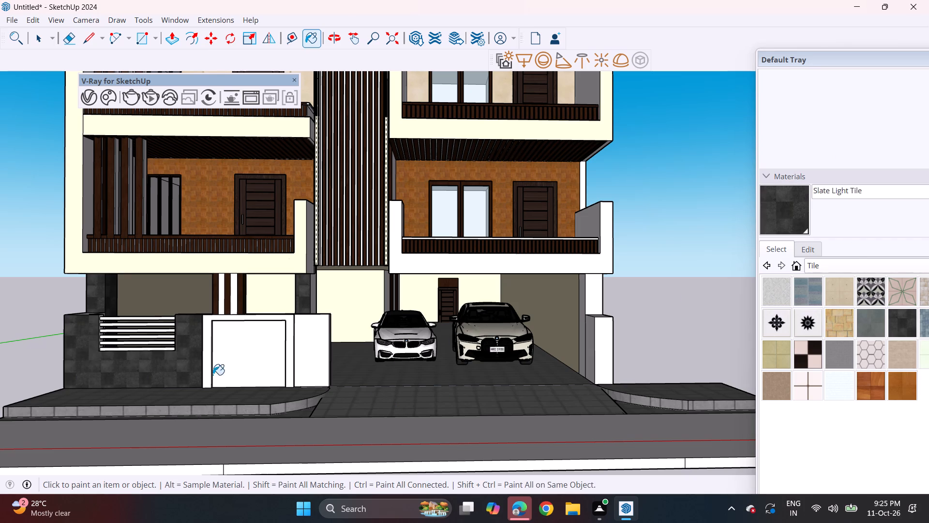
left_click(303, 360)
left_click(603, 351)
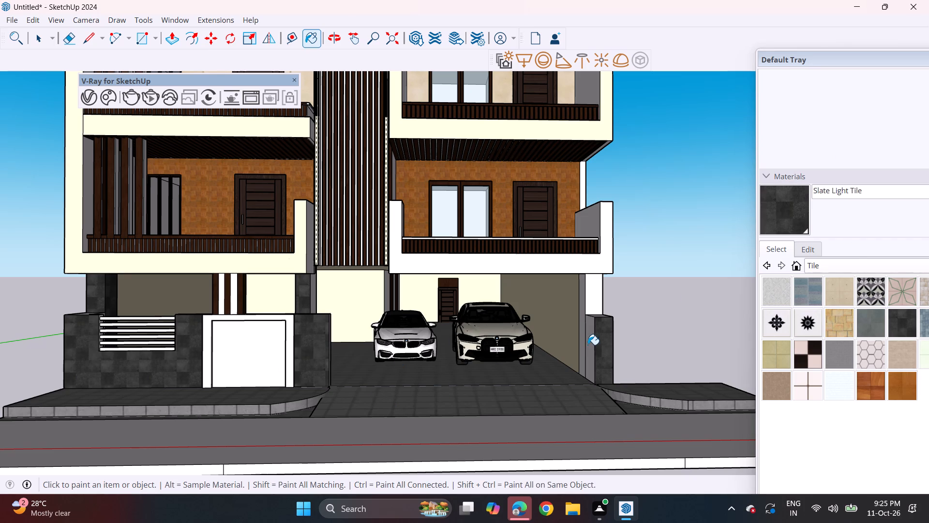
left_click(588, 345)
left_click(584, 339)
left_click(599, 303)
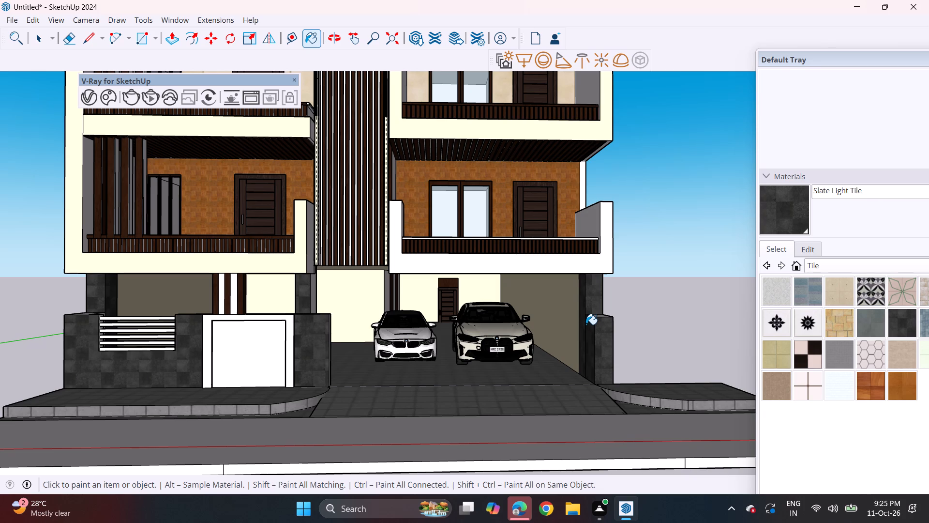
left_click(288, 355)
Paint the small gate's recessed panel in the boundary wall with Slate.
left_click(874, 326)
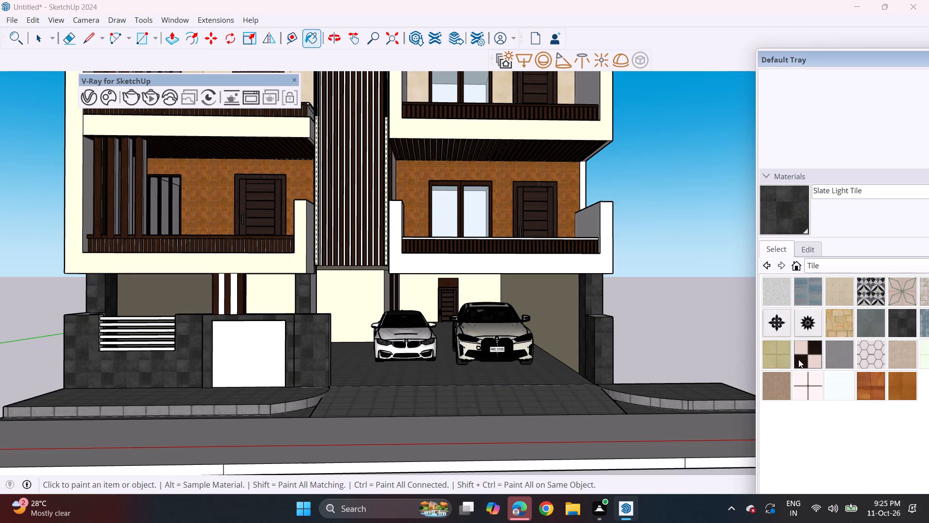
left_click(244, 368)
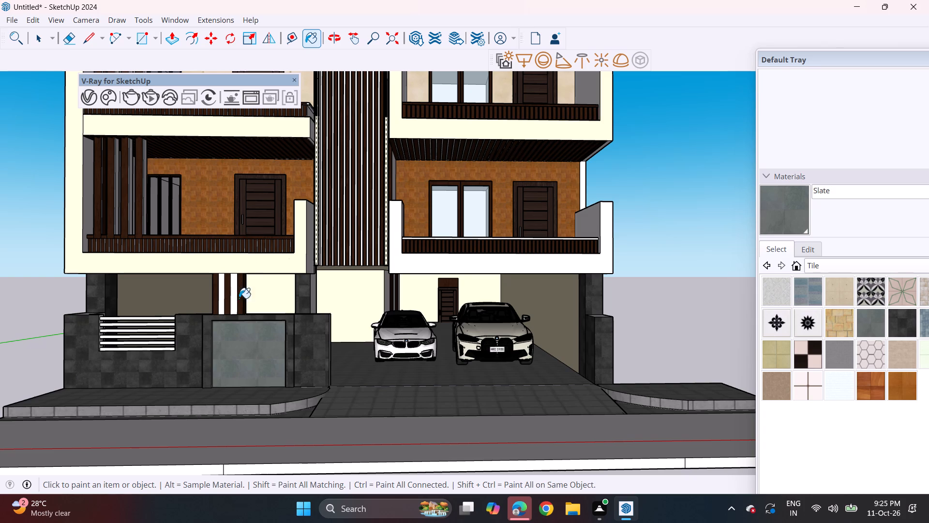
Paint the two white strips between the dark wood slats behind the small gate with Slate.
middle_click_drag(239, 298, 295, 296)
scroll(233, 299, "up", 5)
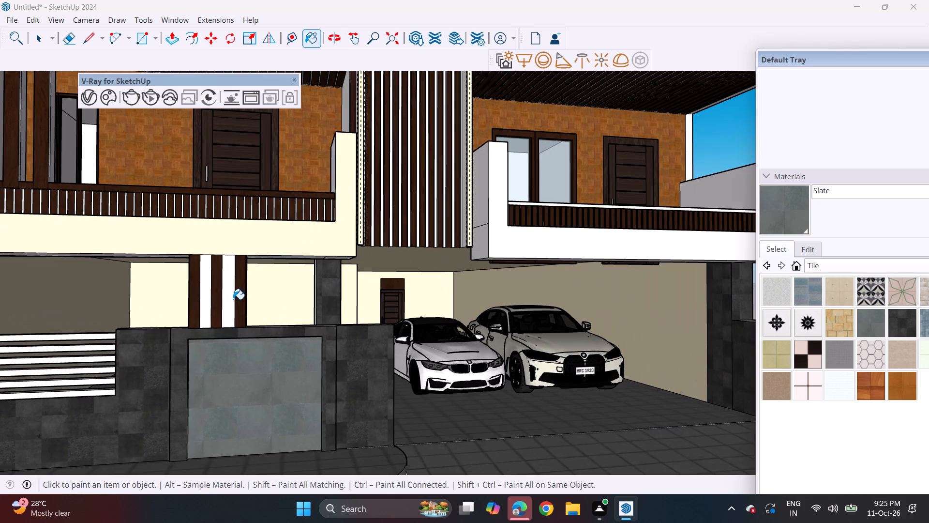
middle_click_drag(233, 299, 212, 443)
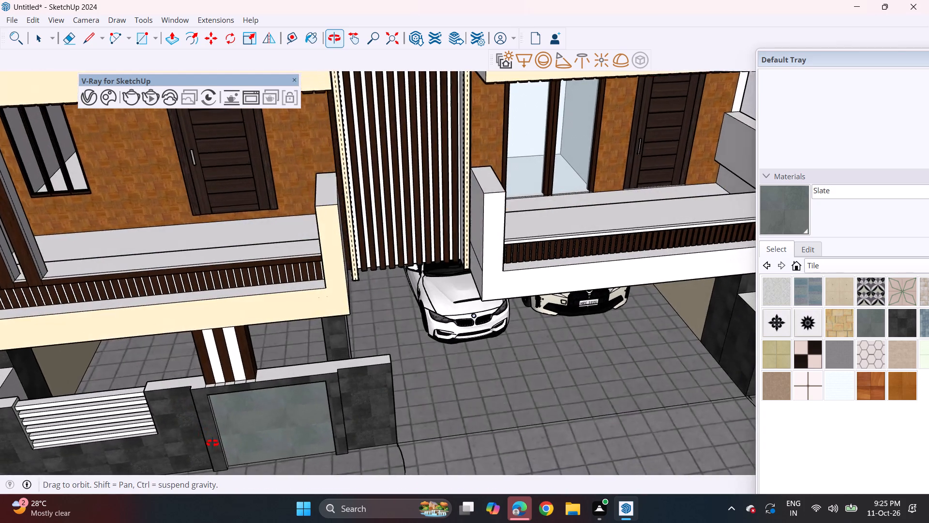
middle_click_drag(212, 443, 193, 378)
left_click(225, 327)
left_click(207, 340)
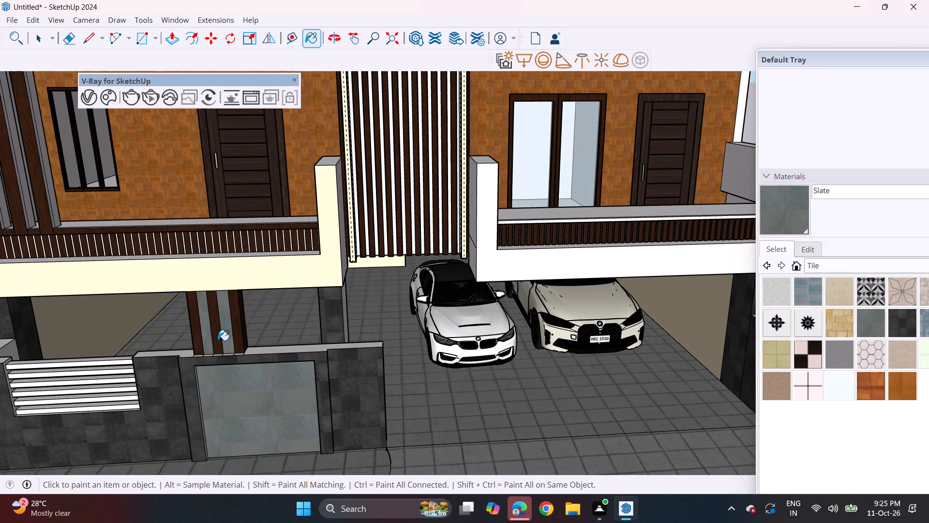
Examine the whole front facade with the newly applied slate finishes.
middle_click_drag(276, 333, 260, 266)
scroll(235, 295, "down", 5)
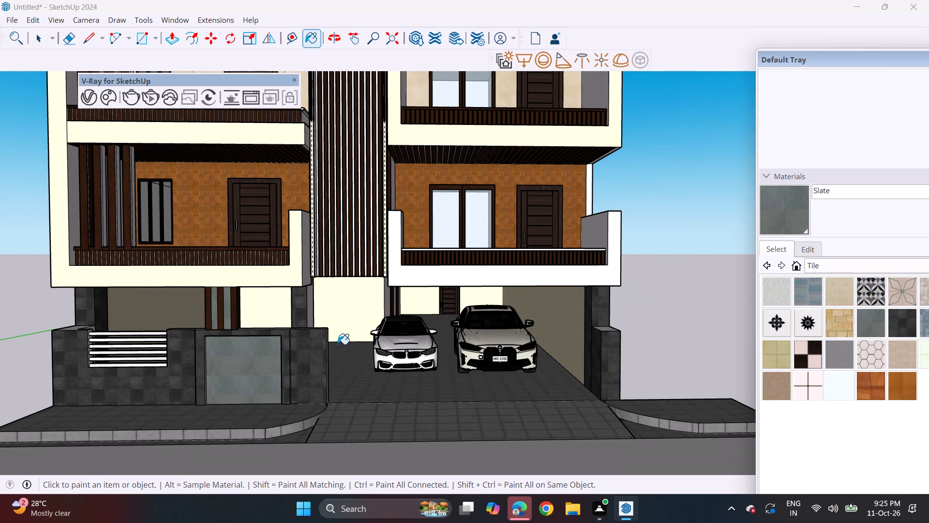
middle_click_drag(323, 351, 297, 397, "shift")
scroll(289, 389, "down", 2)
middle_click_drag(297, 407, 312, 397, "shift")
scroll(317, 393, "down", 3)
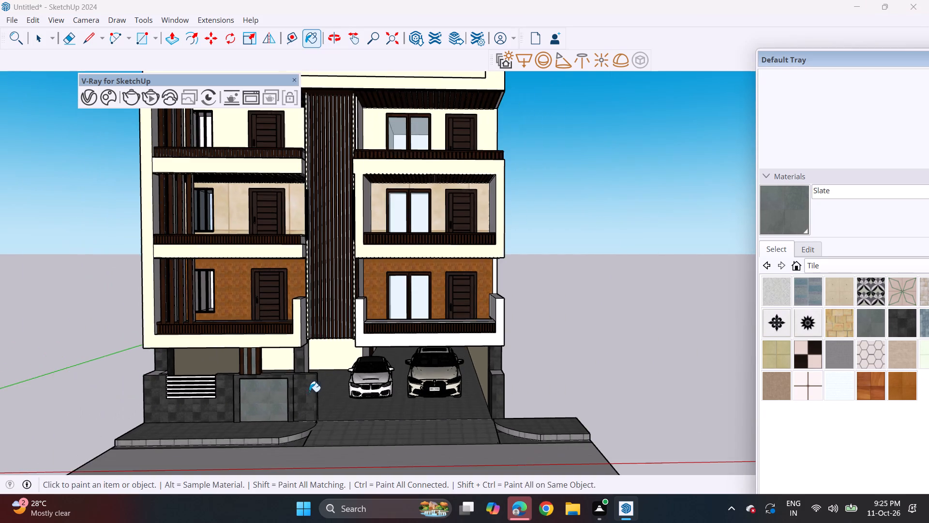
middle_click_drag(300, 392, 339, 411, "shift")
scroll(343, 393, "down", 2)
middle_click_drag(338, 391, 366, 385, "shift")
middle_click_drag(360, 384, 358, 364)
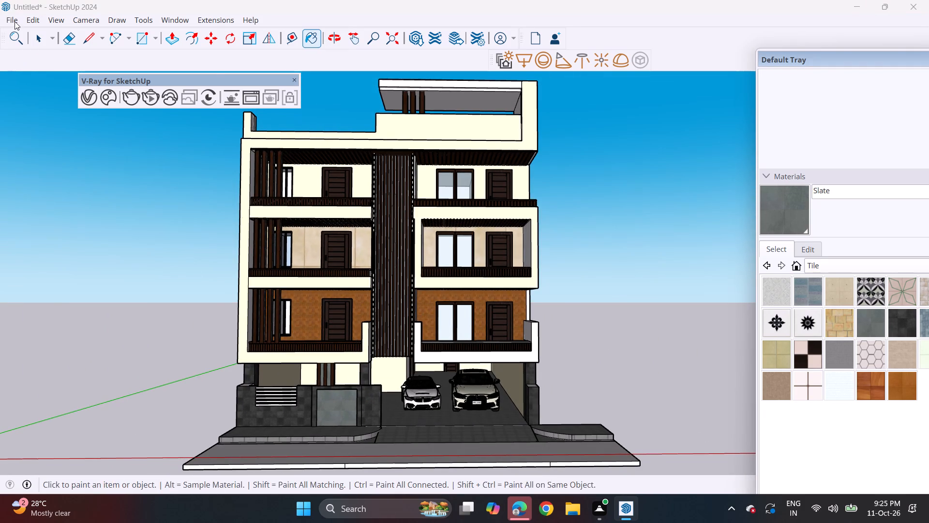
Import the Sliding+Gate model from Downloads and place it at the driveway opening against the boundary wall's end.
left_click(15, 21)
left_click(32, 190)
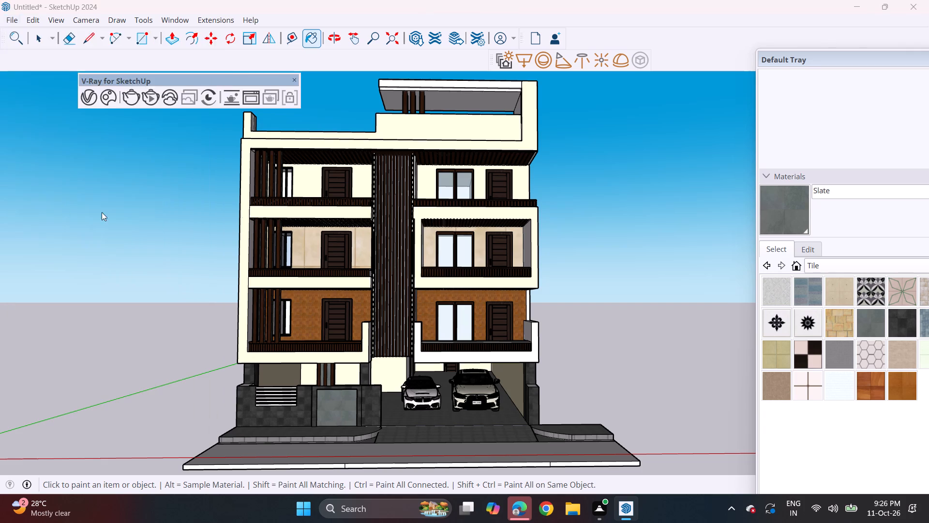
scroll(184, 190, "down", 7)
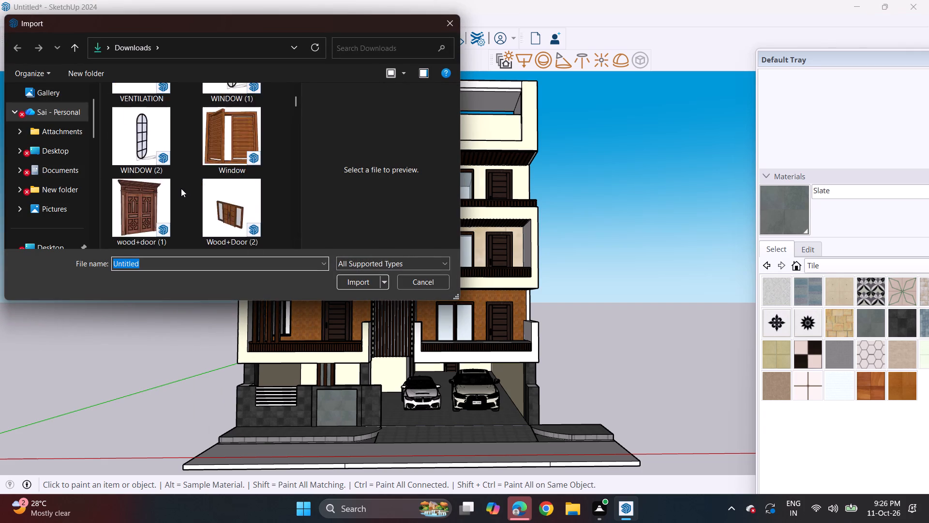
scroll(181, 188, "down", 13)
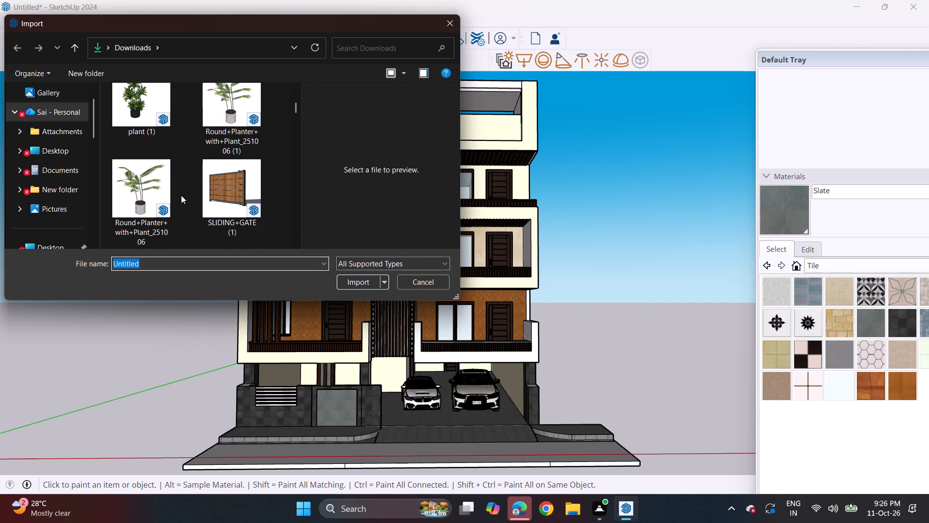
scroll(180, 196, "down", 4)
scroll(178, 201, "up", 3)
left_click(143, 127)
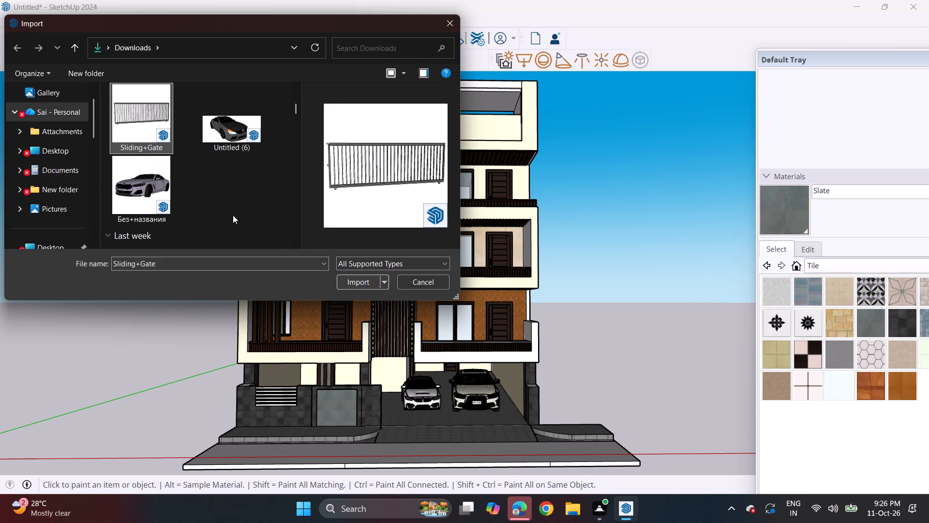
left_click(357, 286)
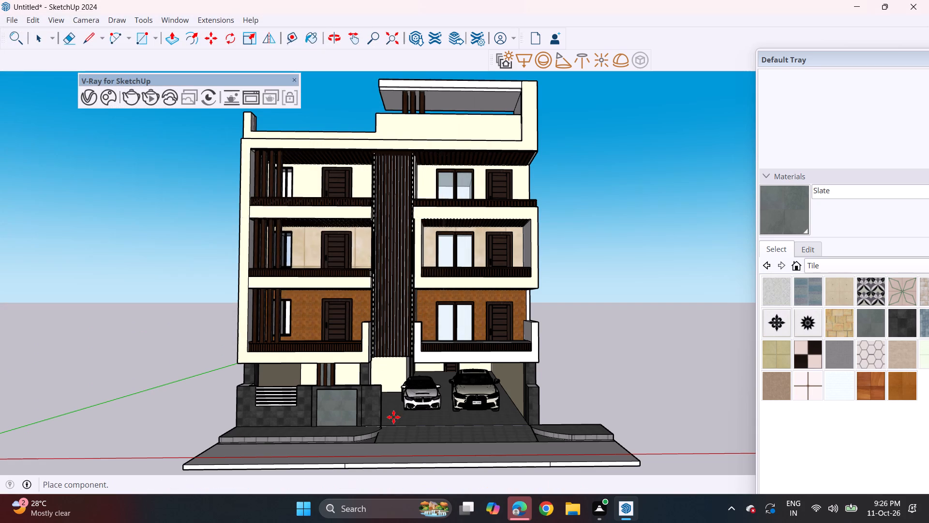
left_click(385, 426)
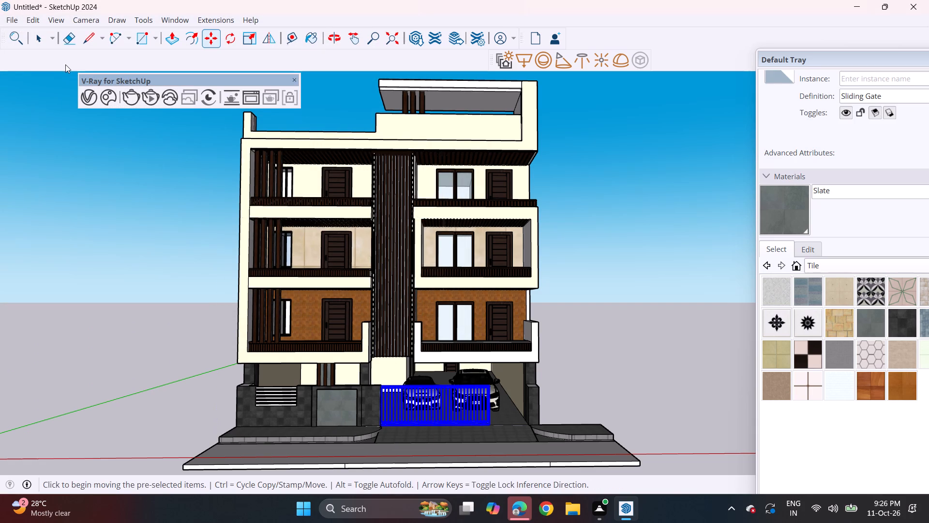
Import the Glass+Railing (2) model from Downloads and place it at the outer end of the top-floor left balcony's parapet.
left_click(15, 18)
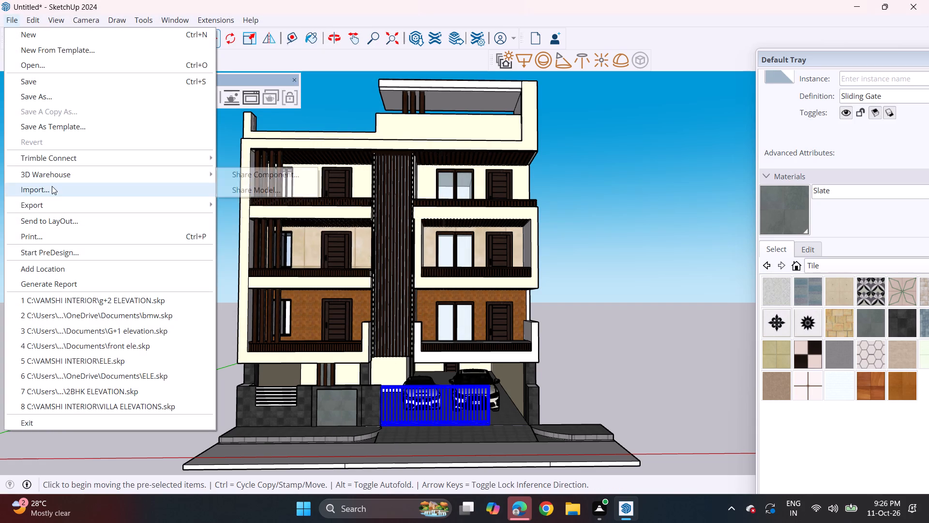
left_click(52, 187)
scroll(196, 179, "down", 8)
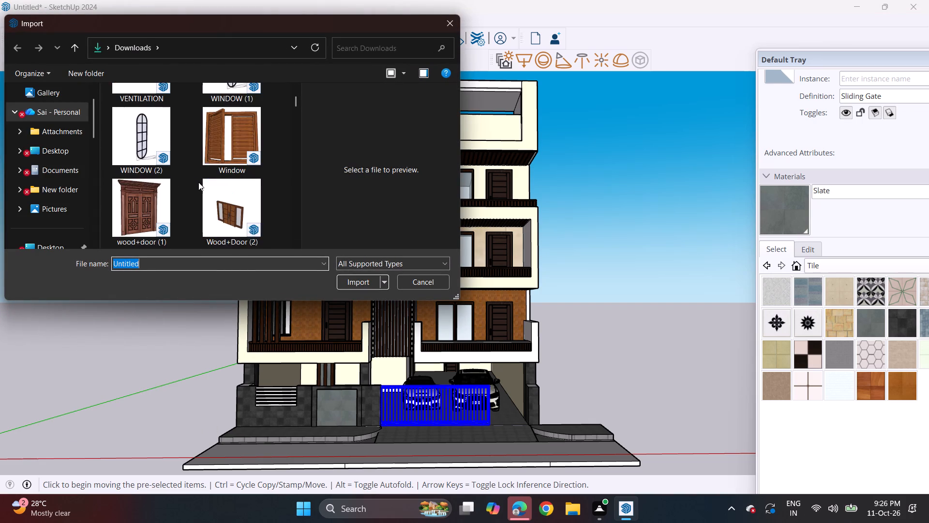
scroll(198, 182, "down", 8)
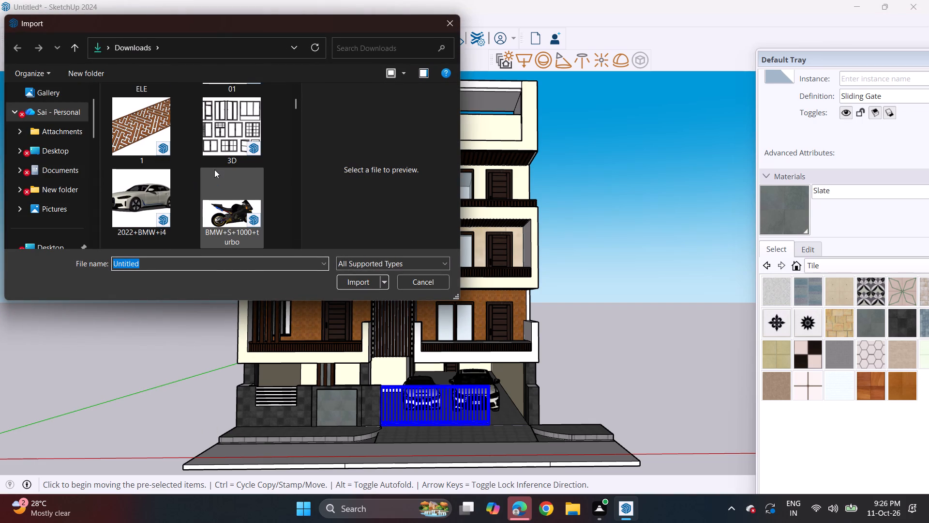
scroll(214, 171, "down", 5)
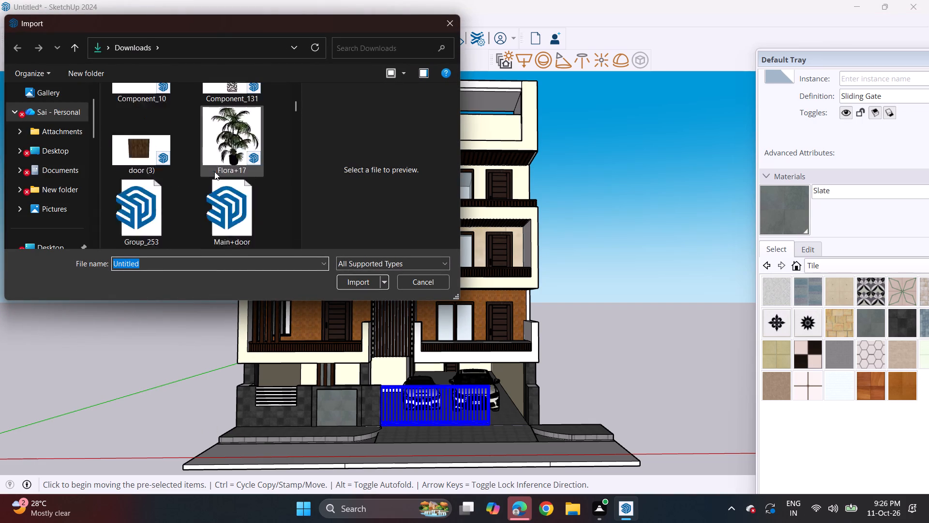
scroll(214, 171, "down", 4)
scroll(214, 171, "up", 4)
scroll(214, 171, "down", 2)
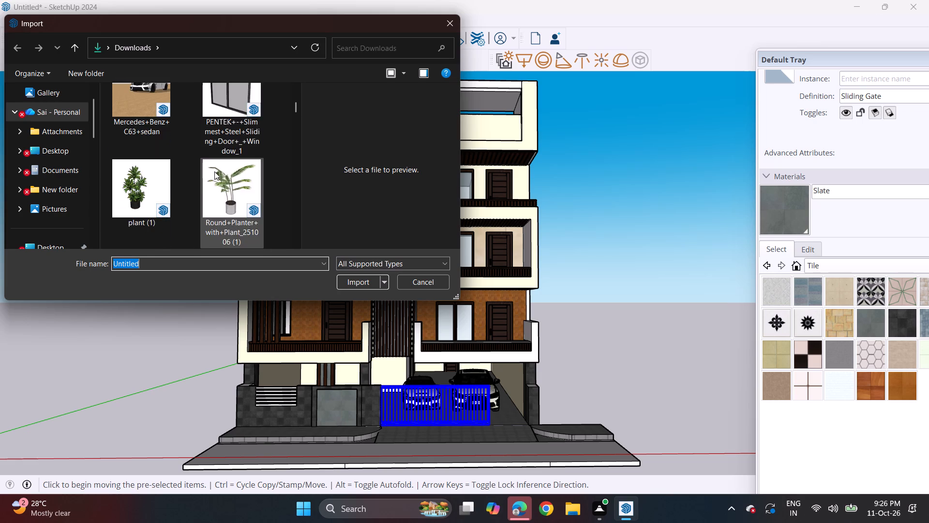
scroll(214, 171, "down", 13)
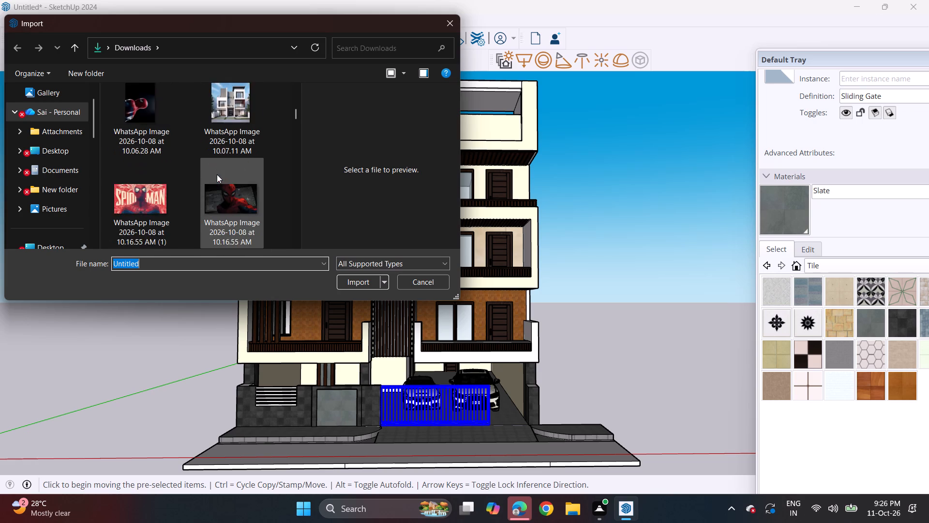
scroll(215, 176, "down", 9)
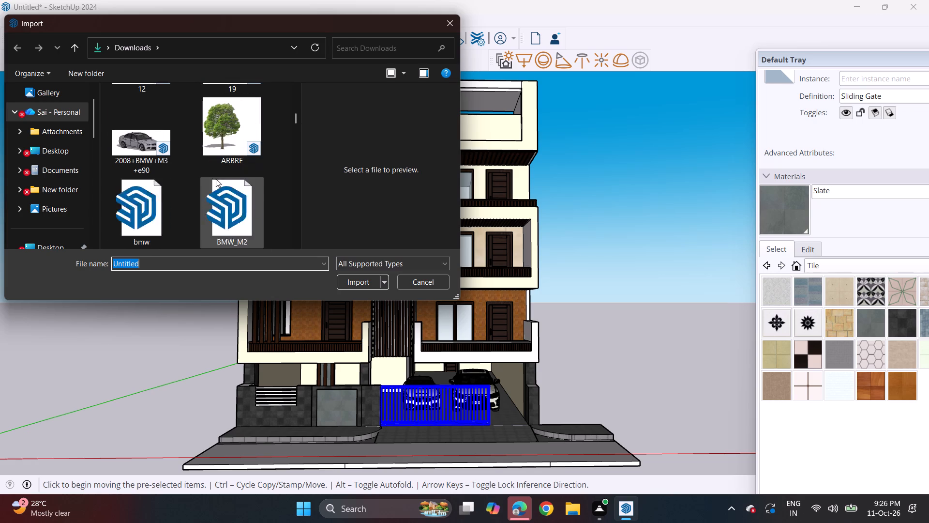
scroll(216, 179, "down", 5)
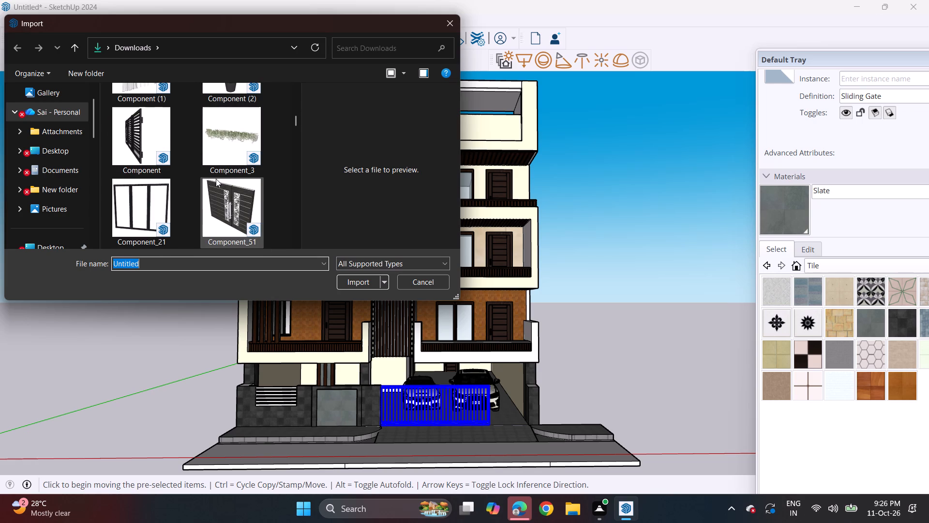
scroll(216, 179, "down", 2)
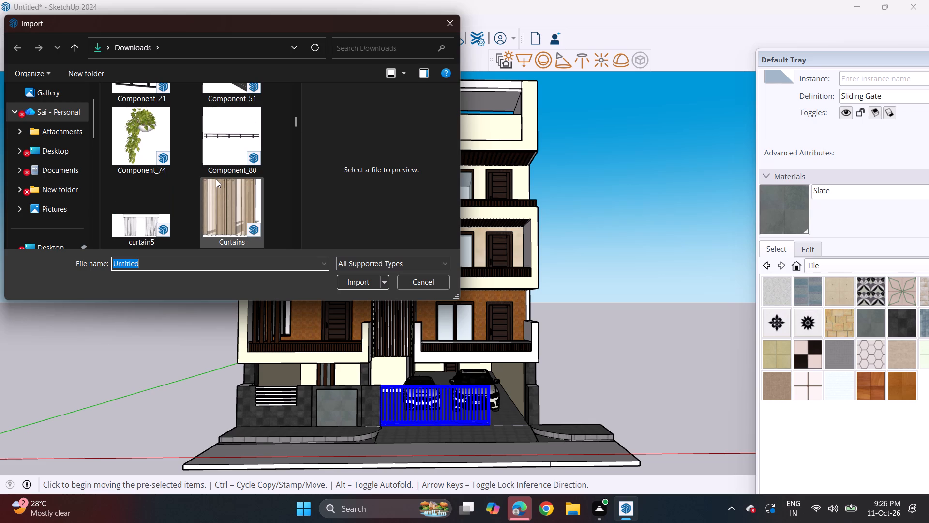
scroll(216, 179, "down", 5)
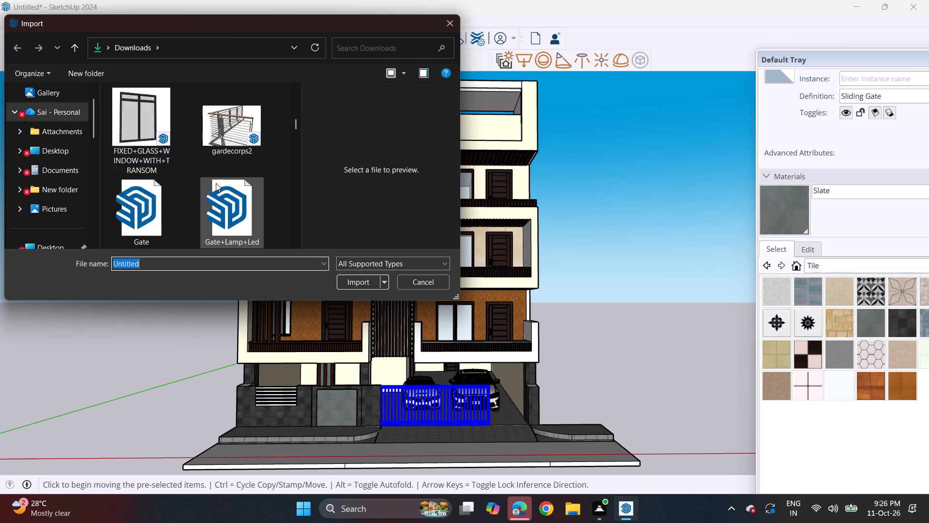
scroll(216, 183, "down", 1)
left_click(214, 227)
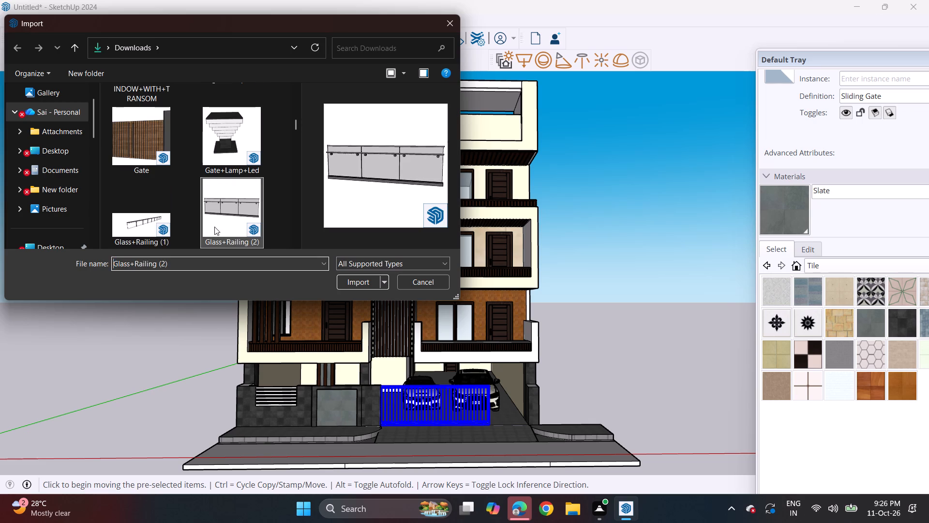
left_click(352, 284)
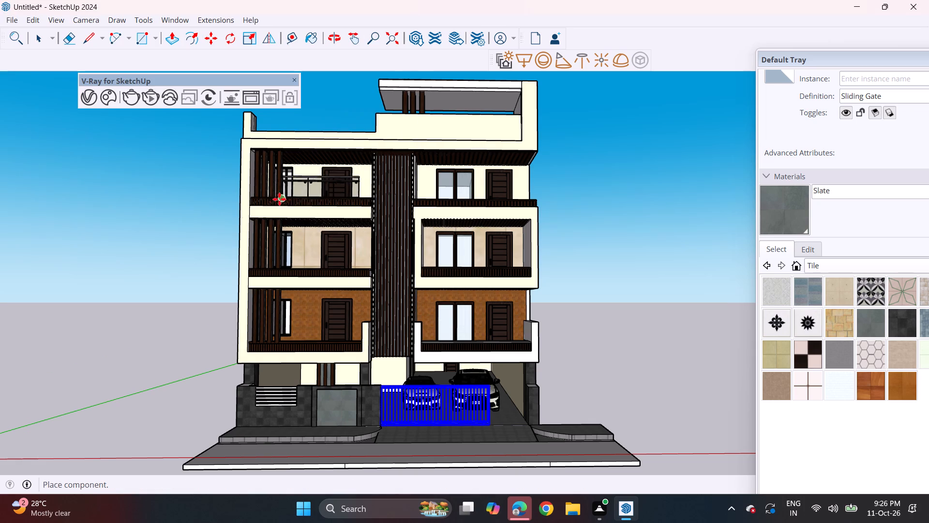
middle_click_drag(274, 200, 334, 295)
scroll(269, 246, "up", 8)
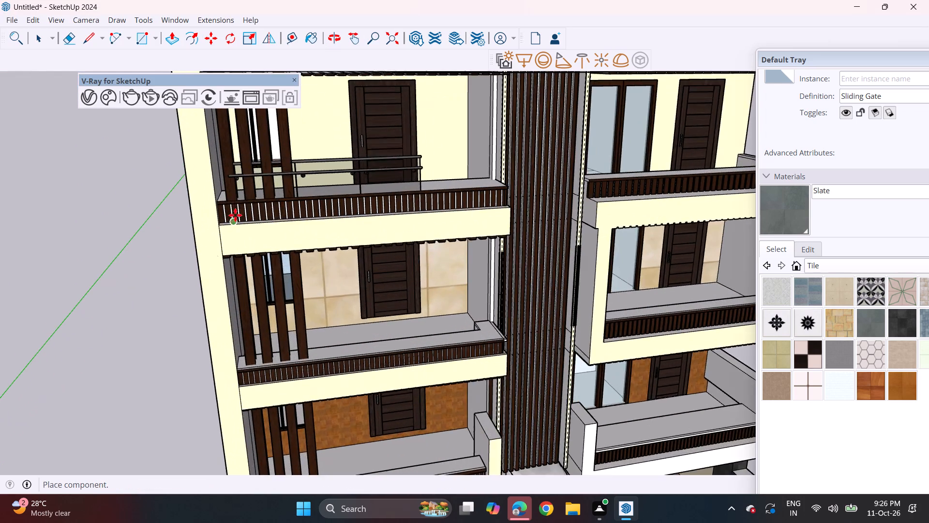
scroll(233, 208, "up", 3)
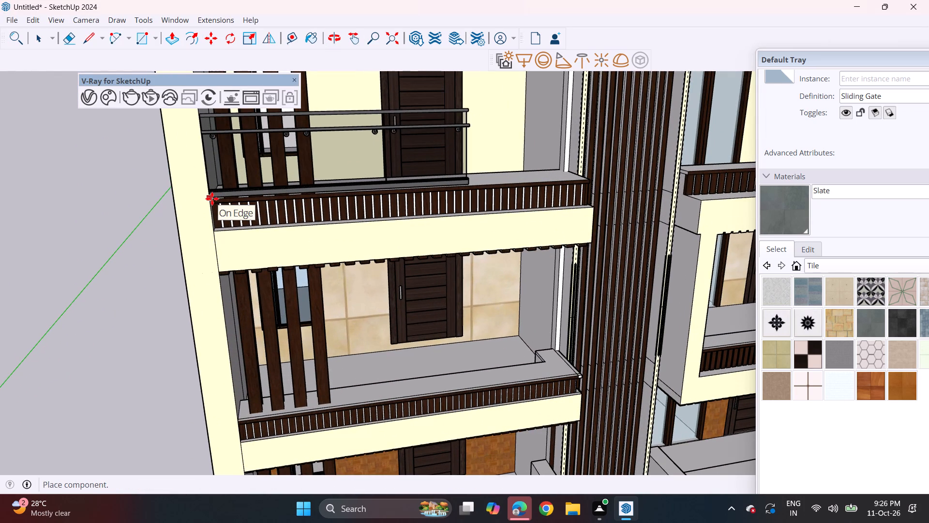
left_click(215, 202)
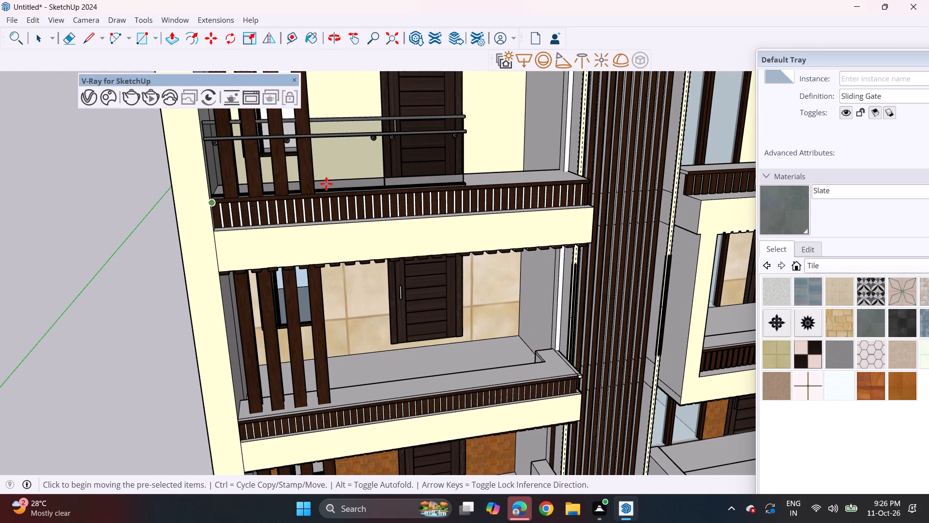
Stretch the glass railing lengthwise along the top-floor left balcony until it reaches the central slatted column.
middle_click_drag(467, 163, 256, 197)
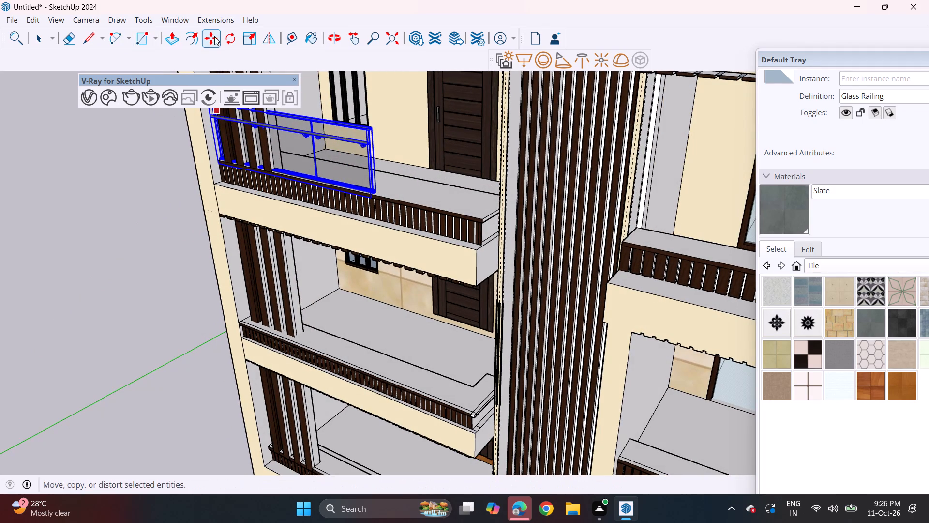
left_click(243, 38)
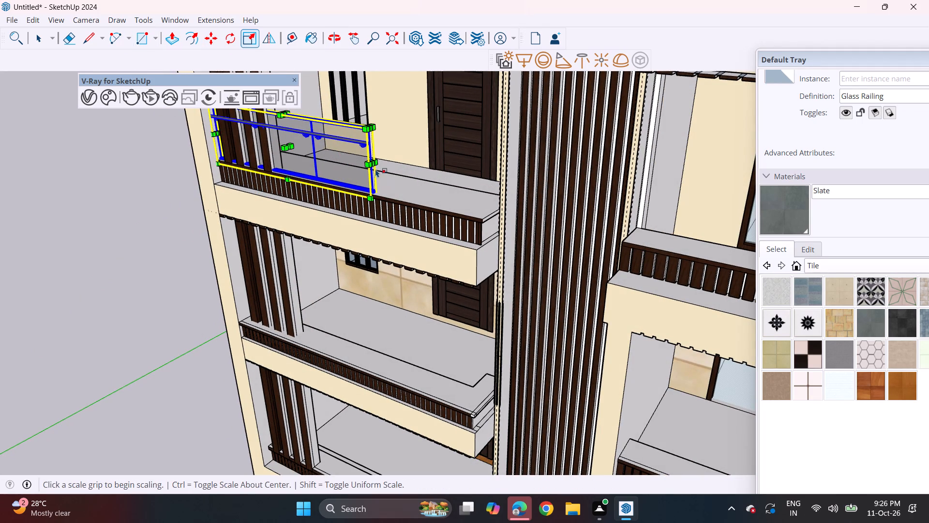
left_click(375, 165)
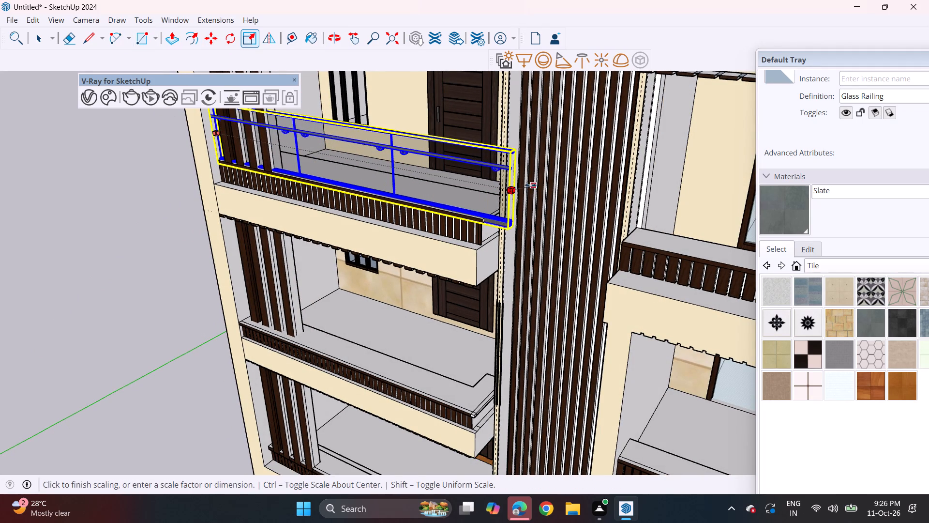
left_click(507, 172)
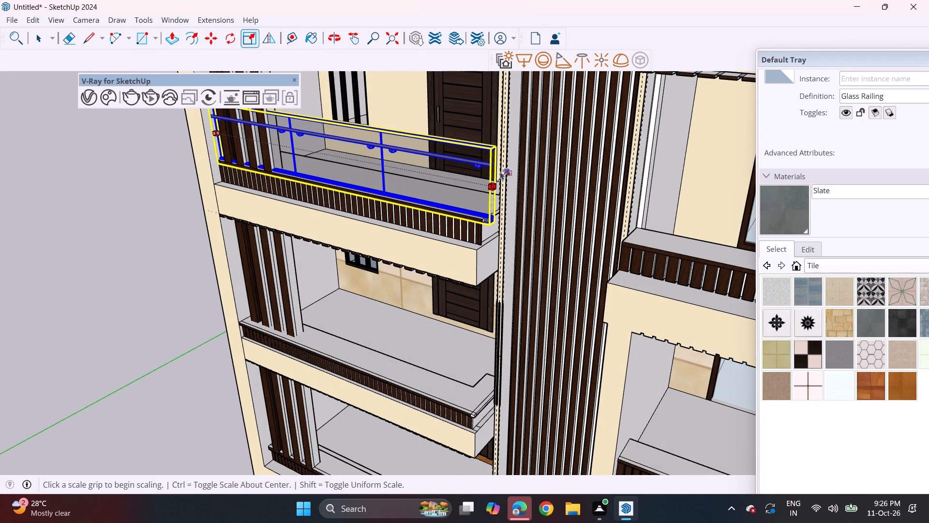
middle_click_drag(458, 208, 570, 124)
scroll(478, 166, "down", 7)
middle_click_drag(456, 207, 411, 207)
key("space")
left_click(194, 195)
Shorten the top-floor glass railing slightly so its inner end lines up with the balcony parapet's front corner.
middle_click_drag(207, 192, 253, 201)
middle_click_drag(377, 206, 298, 211, "shift")
middle_click_drag(335, 203, 305, 251)
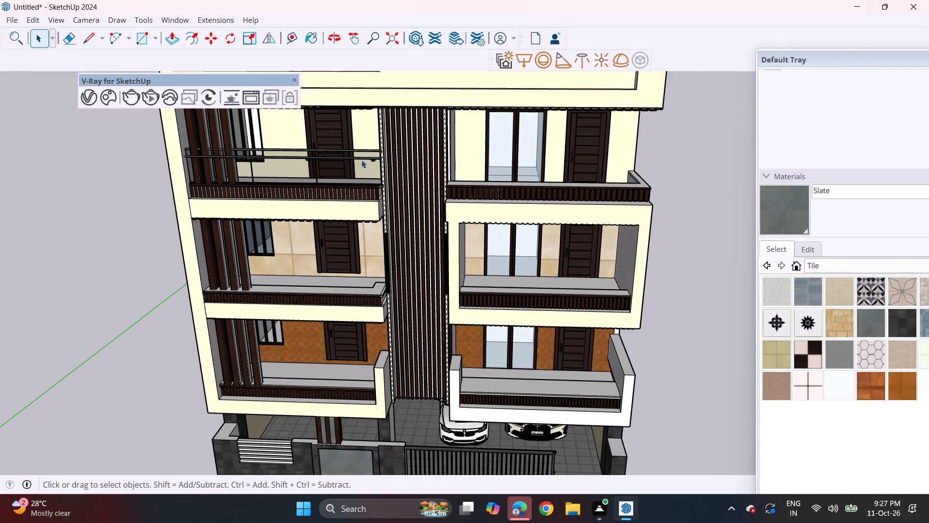
left_click(361, 160)
scroll(370, 172, "up", 5)
middle_click_drag(347, 216, 275, 211)
scroll(342, 217, "up", 1)
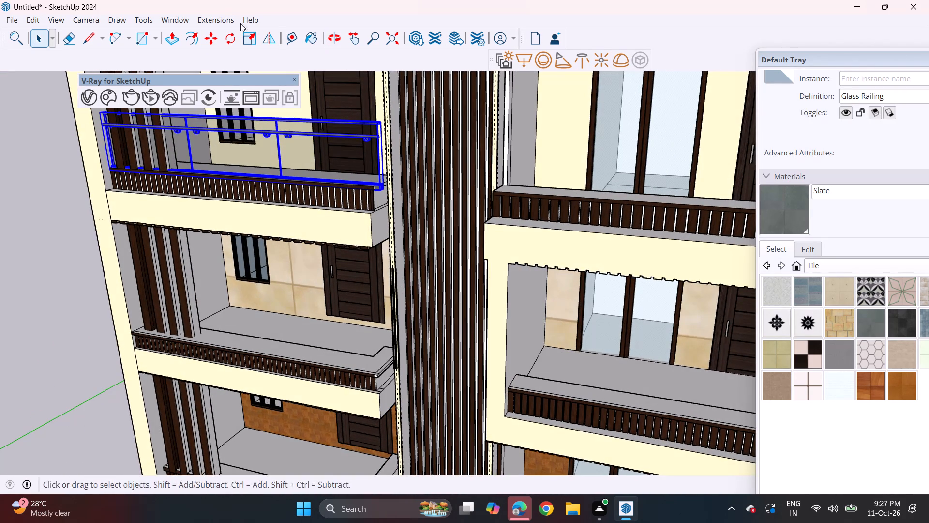
left_click(247, 42)
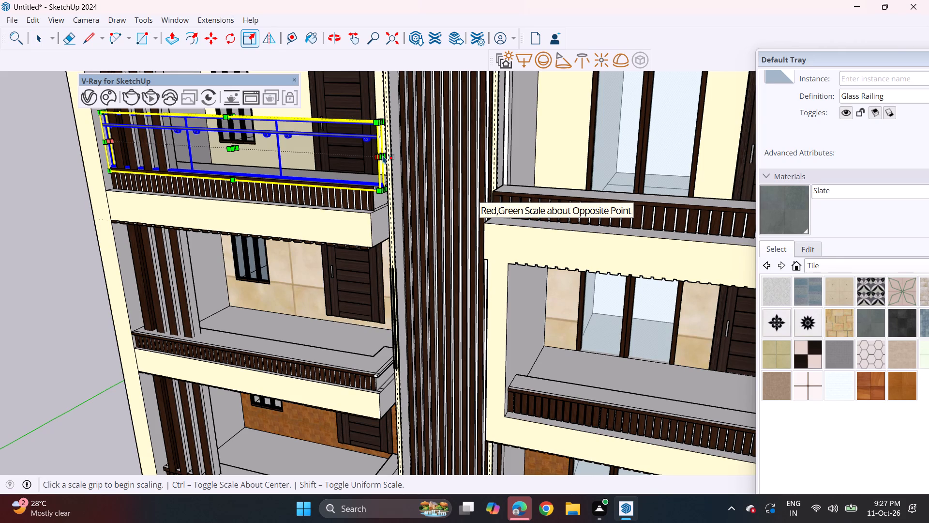
left_click(385, 157)
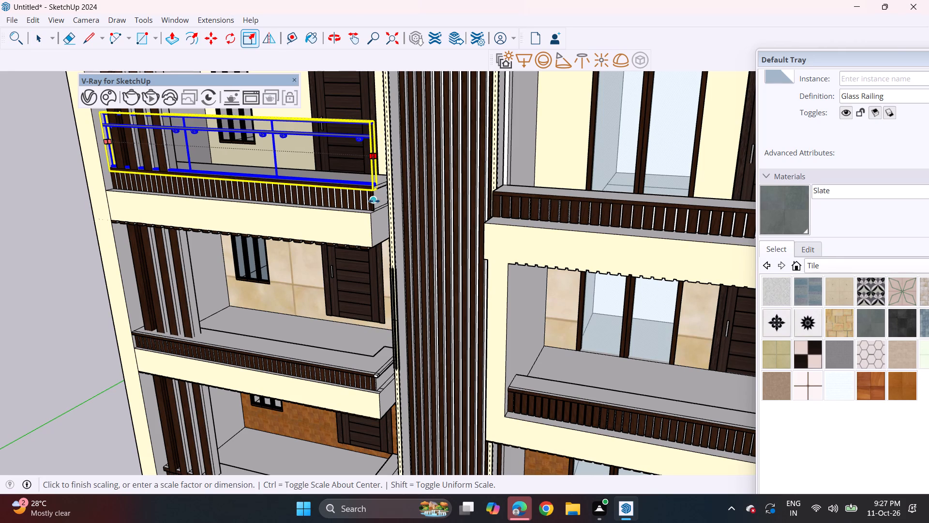
left_click(374, 201)
middle_click_drag(347, 211, 384, 184)
key("space")
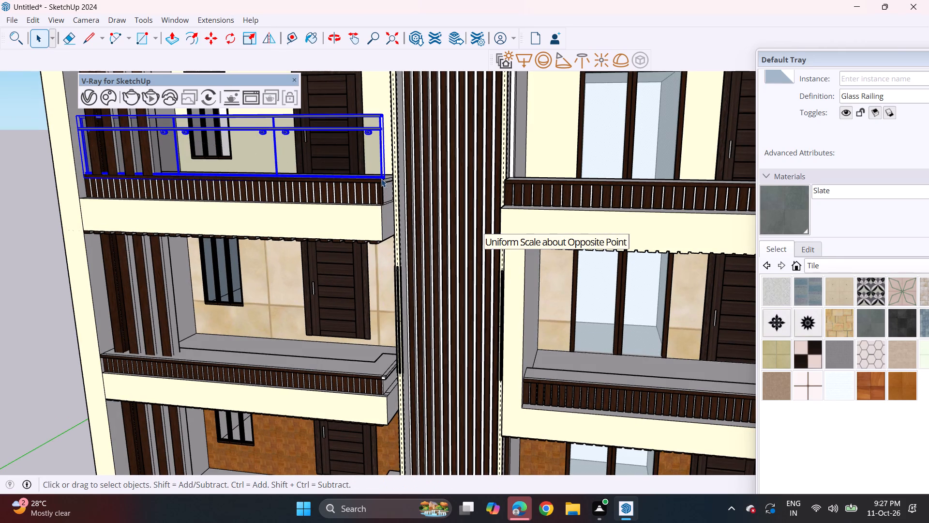
Copy the glass railing straight down from the top-floor left balcony onto the parapet of the left balcony below.
key("m")
left_click(385, 176)
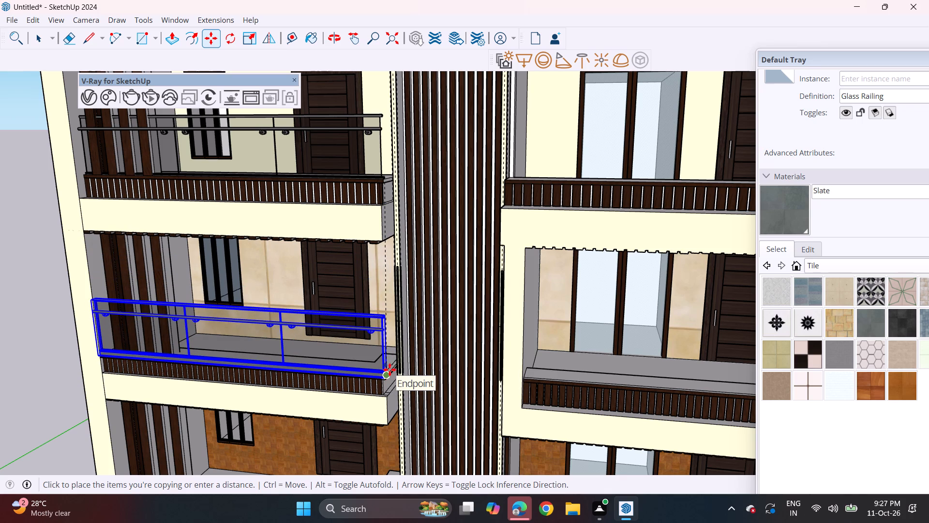
scroll(393, 369, "up", 4)
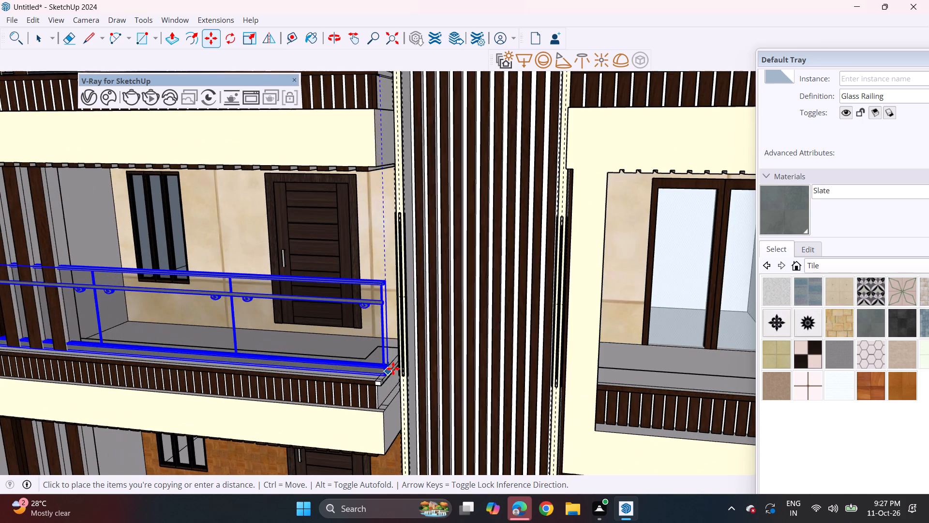
scroll(390, 371, "up", 3)
left_click(384, 375)
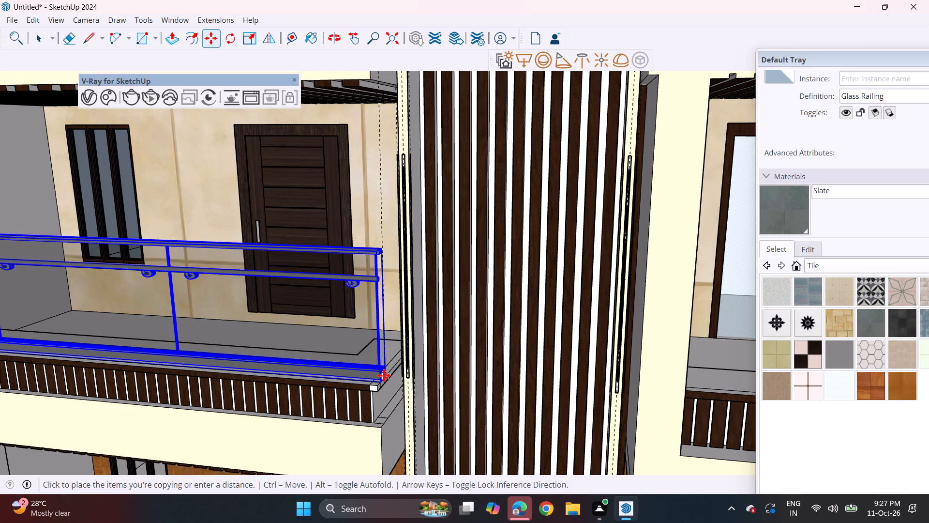
Copy the glass railing from the middle left balcony down to the lowest left balcony, against its raised end wall.
left_click(386, 378)
middle_click_drag(379, 424, 348, 154, "shift")
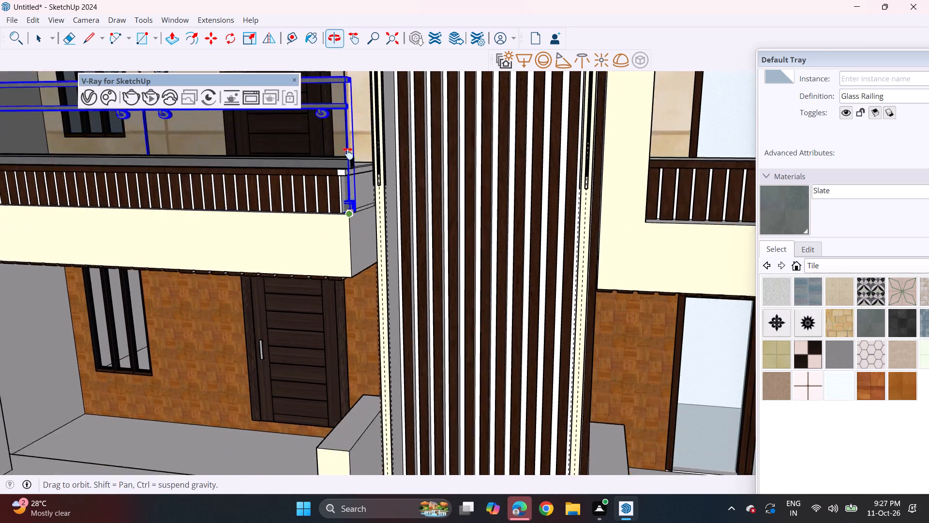
middle_click_drag(348, 154, 349, 112, "shift")
middle_click_drag(350, 384, 413, 293, "shift")
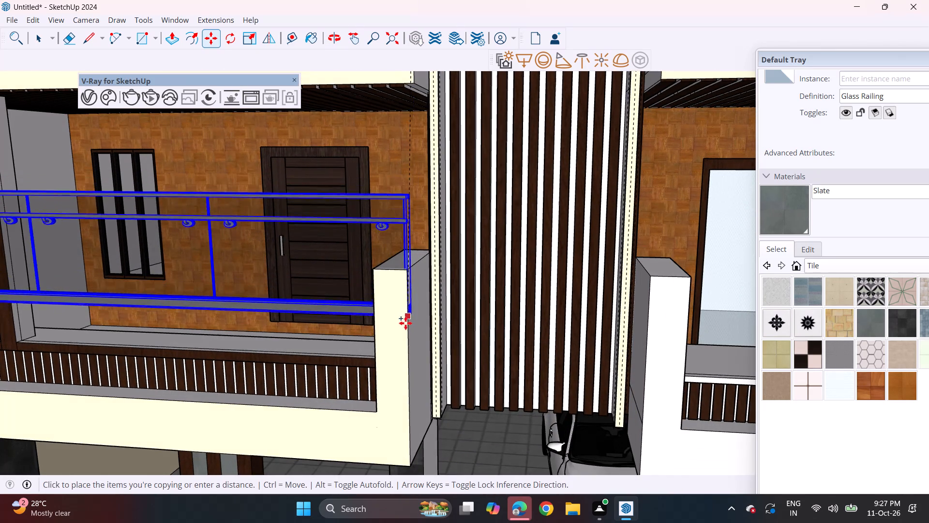
left_click(403, 360)
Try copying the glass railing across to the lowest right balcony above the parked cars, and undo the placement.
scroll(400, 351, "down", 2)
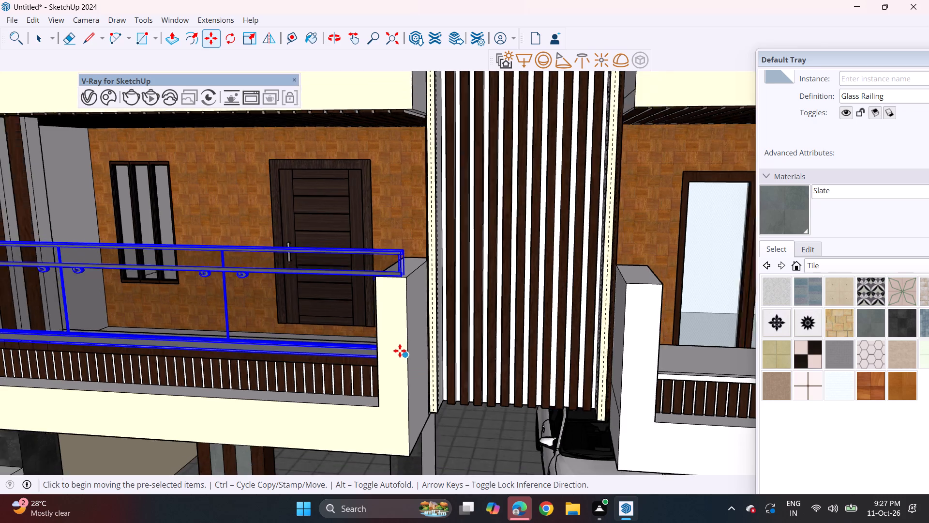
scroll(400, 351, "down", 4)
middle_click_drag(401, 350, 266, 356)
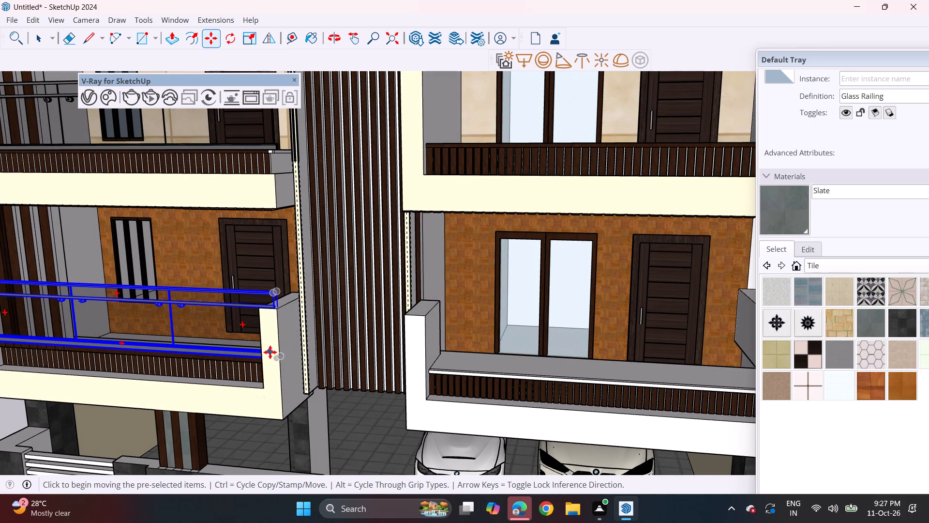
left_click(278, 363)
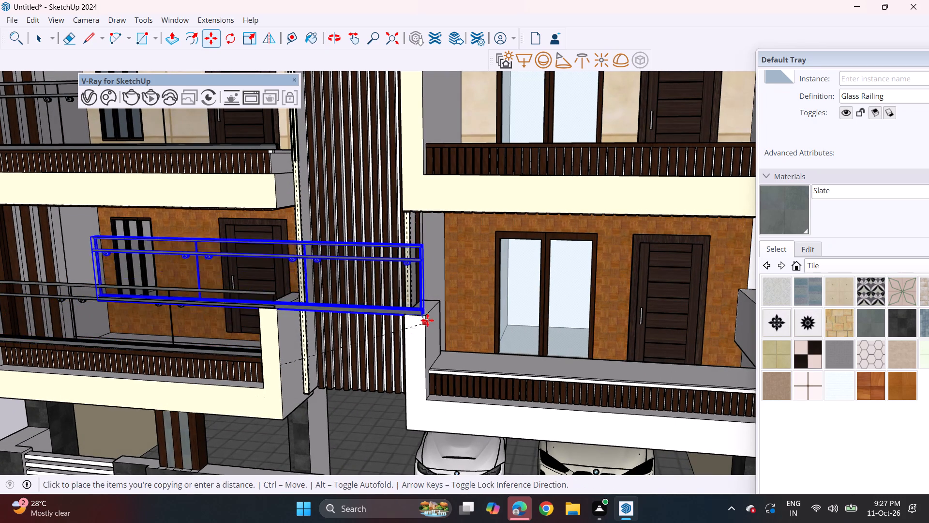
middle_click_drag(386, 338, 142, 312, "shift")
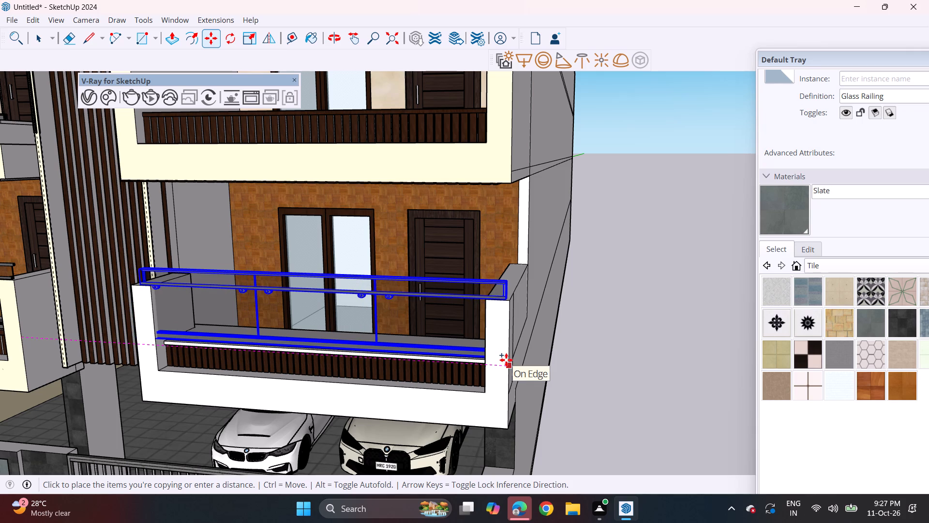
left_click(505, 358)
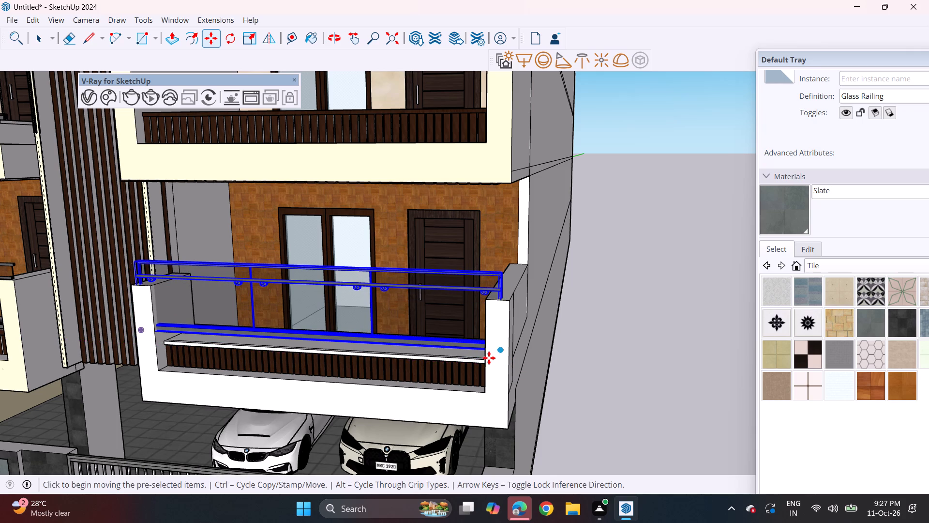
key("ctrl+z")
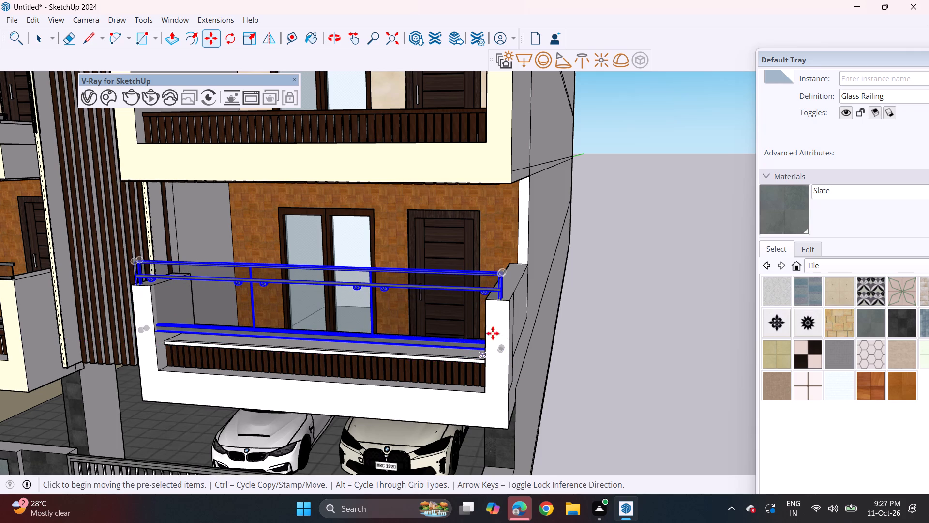
Copy the glass railing from the lowest left balcony straight across onto the lowest right balcony above the parked cars.
left_click(501, 349)
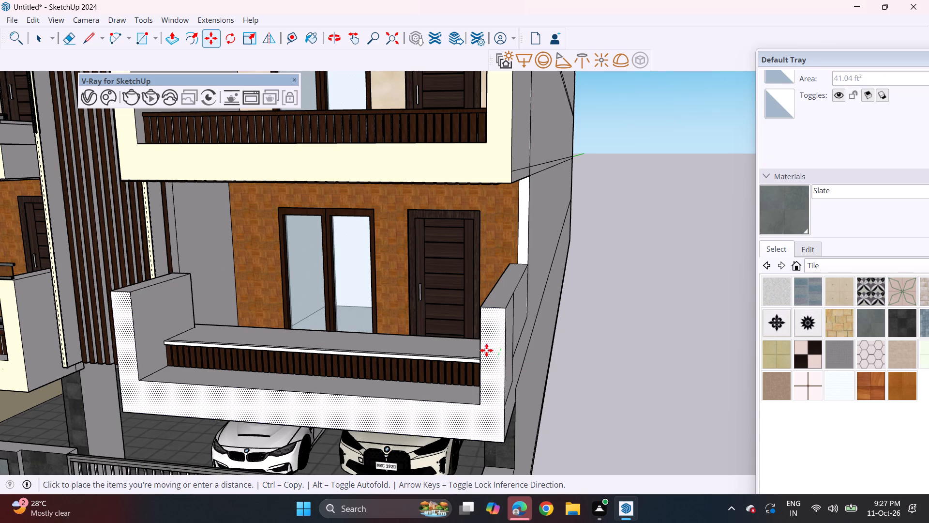
key("Escape")
scroll(198, 297, "down", 4)
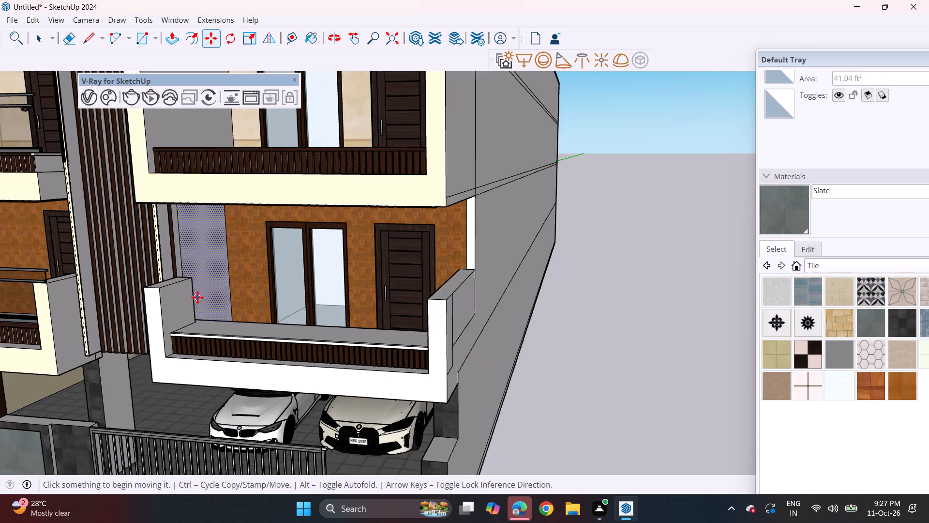
middle_click_drag(89, 318, 246, 307)
key("space")
left_click(167, 288)
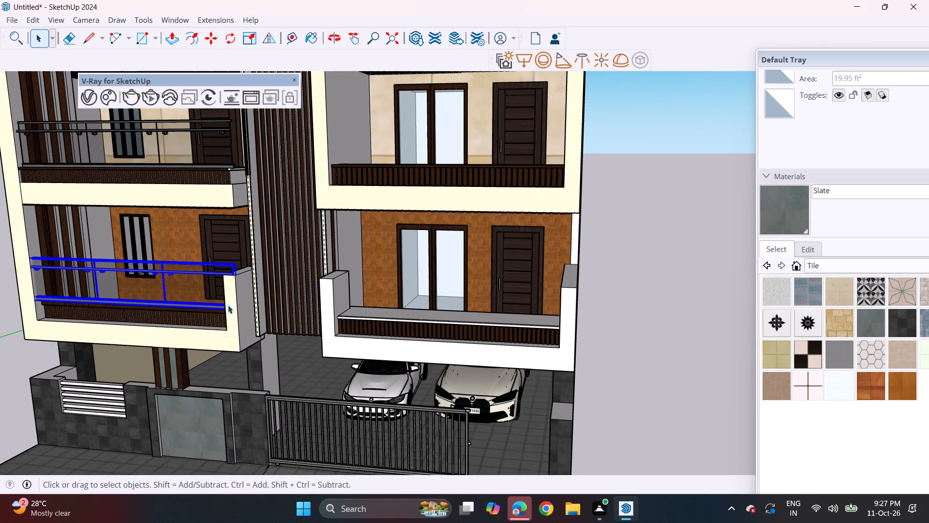
scroll(229, 300, "up", 1)
key("m")
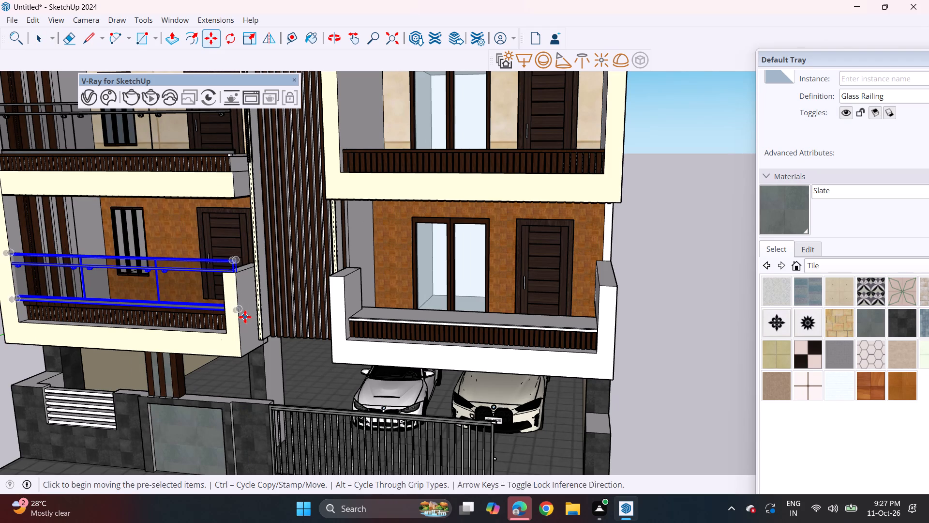
left_click(237, 312)
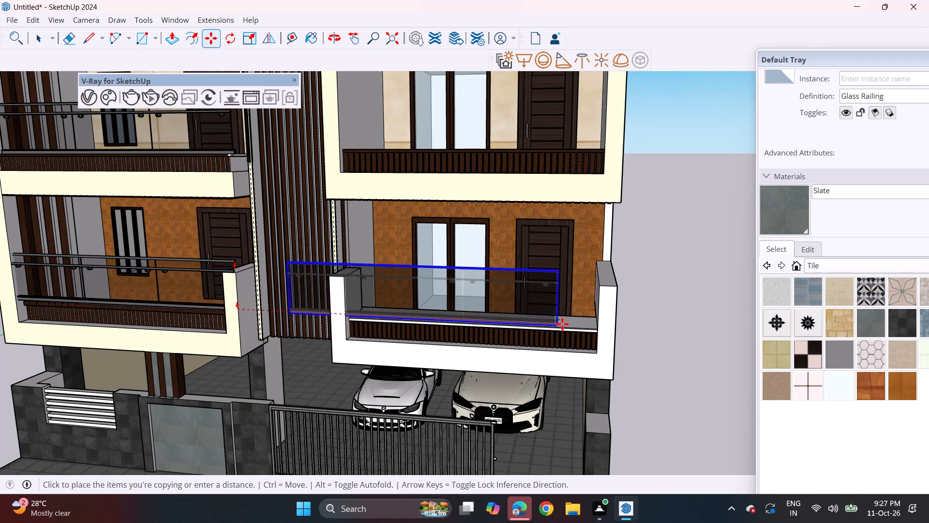
left_click(609, 330)
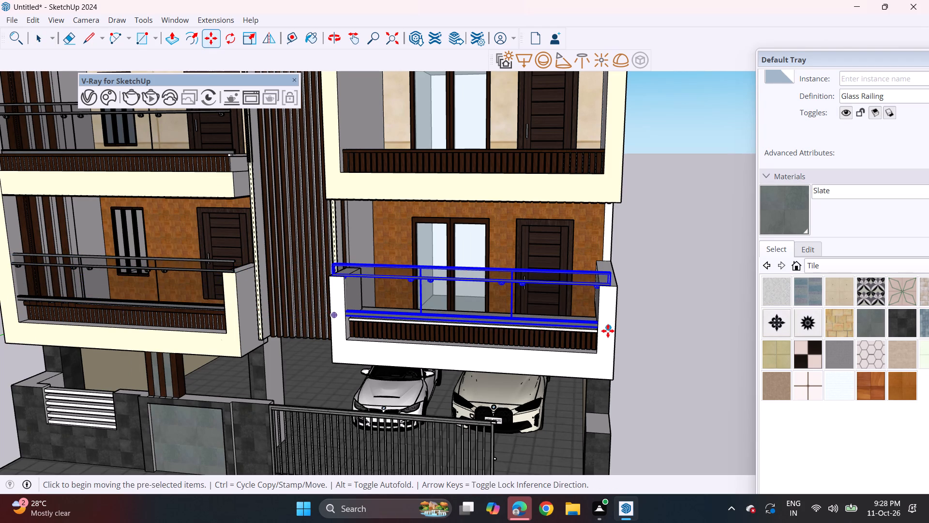
Copy the glass railing from the lowest right balcony straight up to the framed middle right balcony.
left_click(608, 331)
middle_click_drag(586, 213, 573, 280, "shift")
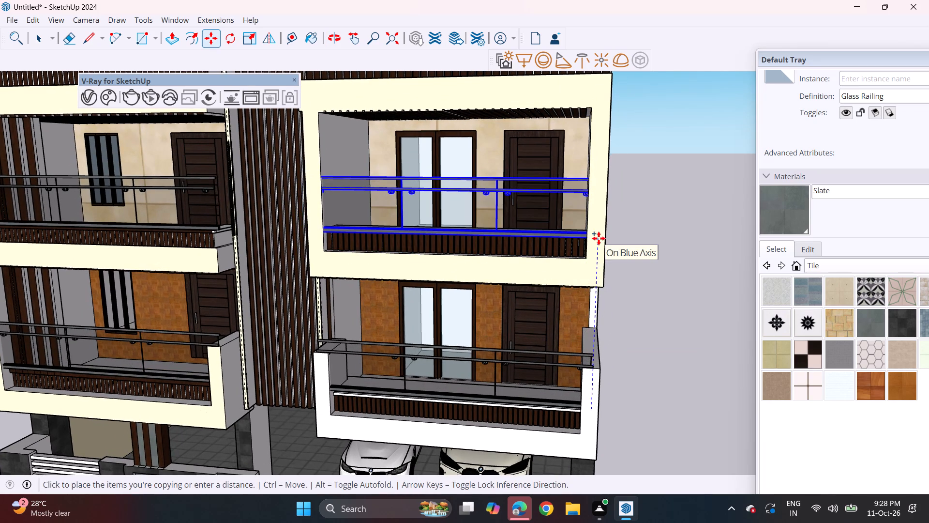
middle_click_drag(599, 238, 409, 328)
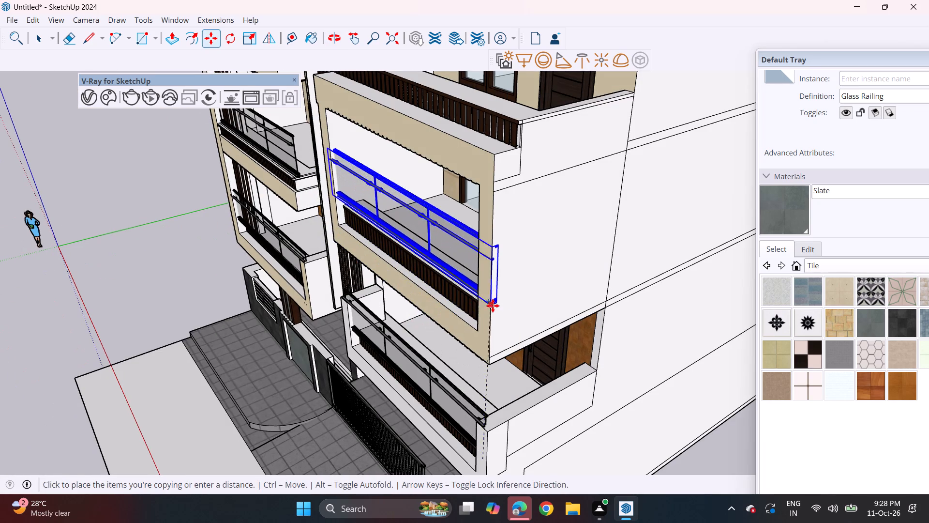
left_click(501, 305)
Copy the glass railing from the middle right balcony up onto the parapet of the top-floor right balcony.
left_click(504, 305)
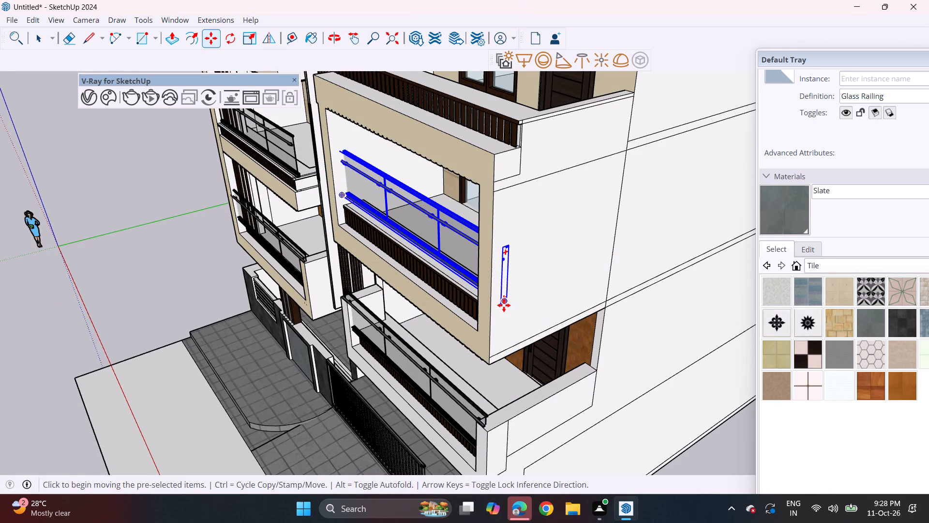
middle_click_drag(495, 226, 485, 341, "shift")
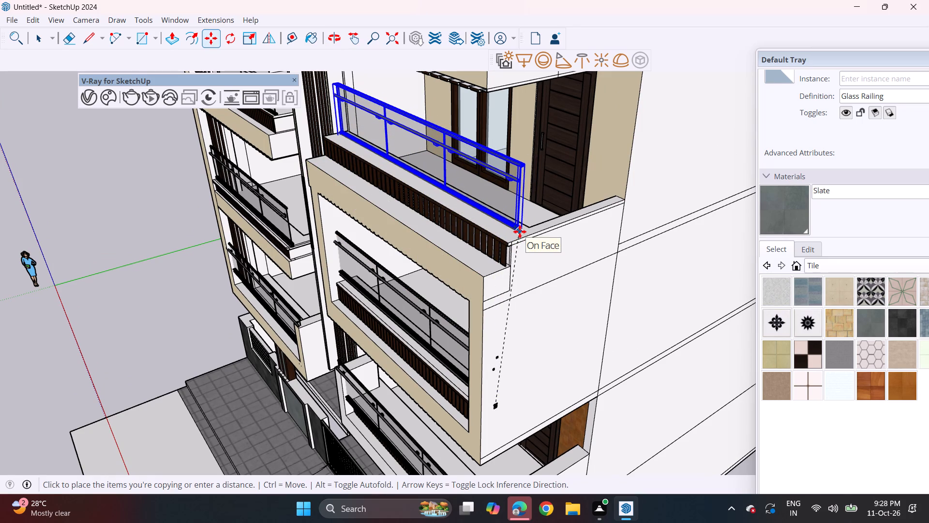
left_click(520, 231)
Lower the middle right balcony's glass railing slightly so it sits on the slatted parapet, and clear the selection.
middle_click_drag(461, 257, 624, 184)
scroll(572, 158, "down", 3)
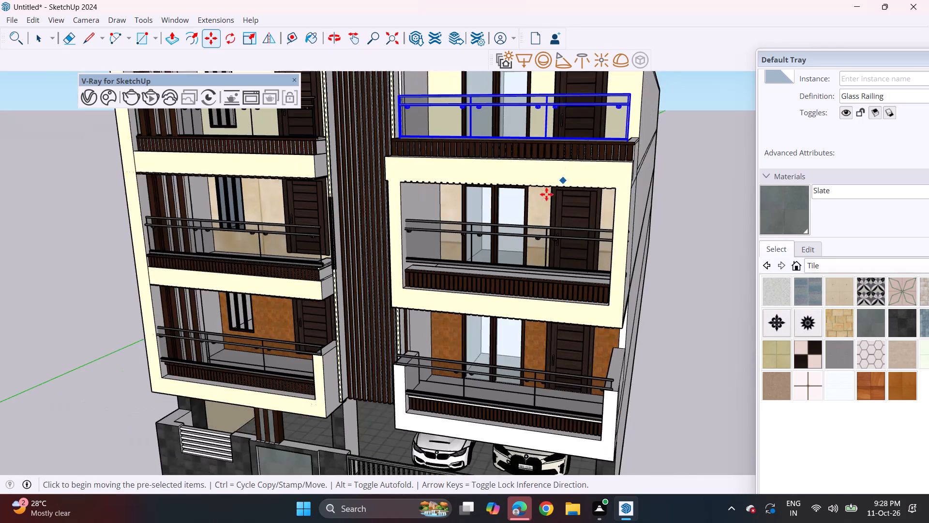
middle_click_drag(498, 215, 583, 167)
scroll(573, 154, "down", 4)
middle_click_drag(579, 213, 517, 246)
scroll(567, 221, "up", 6)
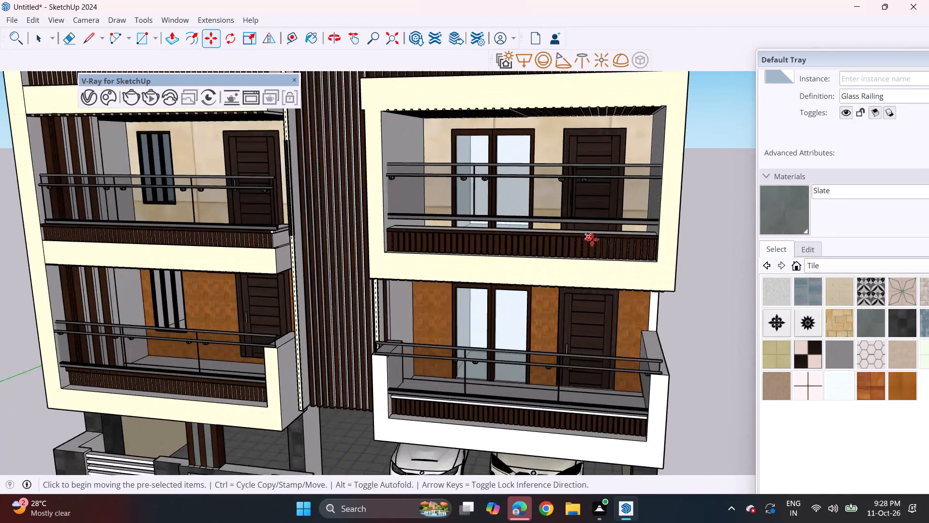
key("space")
left_click(623, 221)
middle_click_drag(630, 223, 588, 265)
scroll(659, 265, "up", 4)
middle_click_drag(659, 258, 609, 269)
key("comma")
key("m")
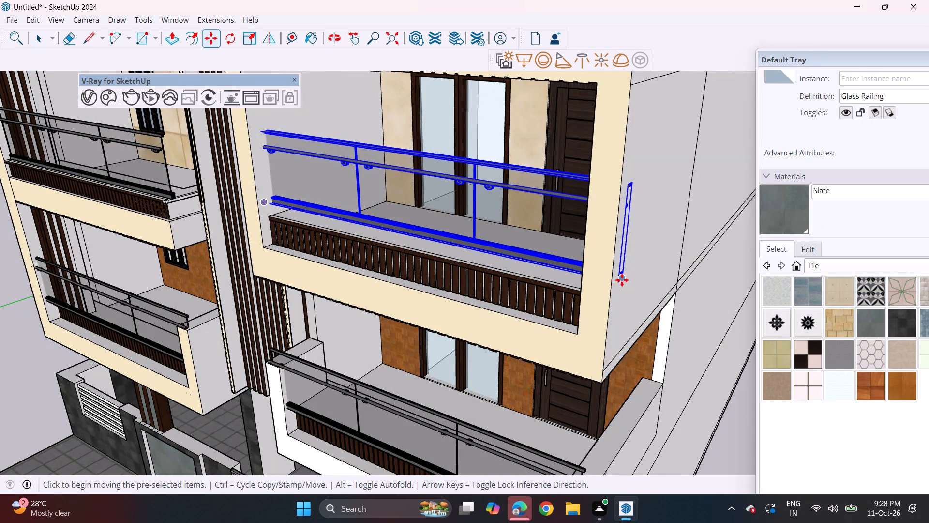
left_click(623, 281)
left_click(621, 294)
middle_click_drag(526, 323, 608, 255)
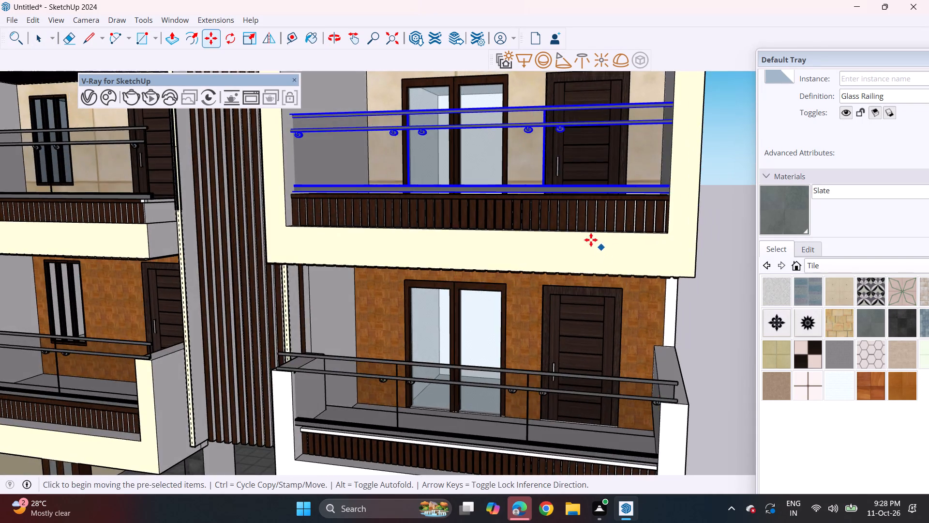
scroll(589, 238, "down", 6)
middle_click_drag(473, 327, 518, 301)
scroll(527, 252, "down", 4)
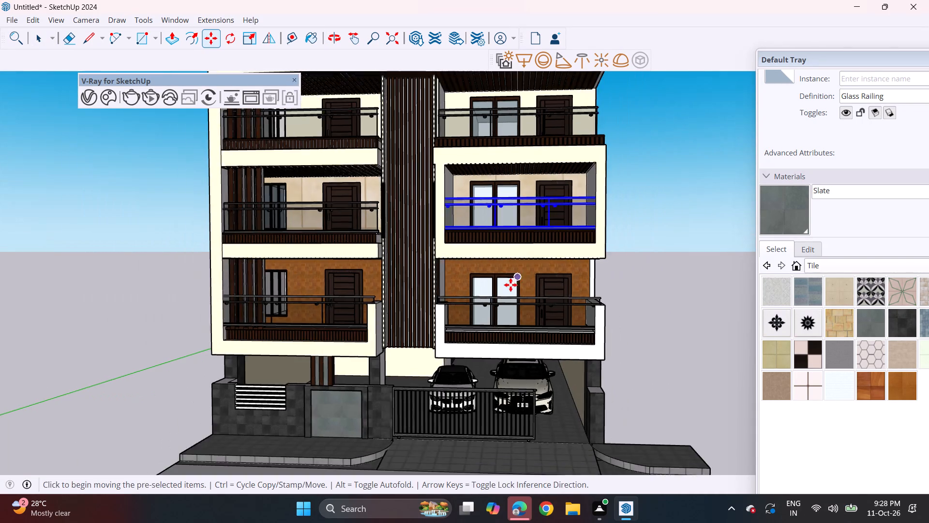
scroll(510, 285, "down", 2)
key("space")
left_click(621, 279)
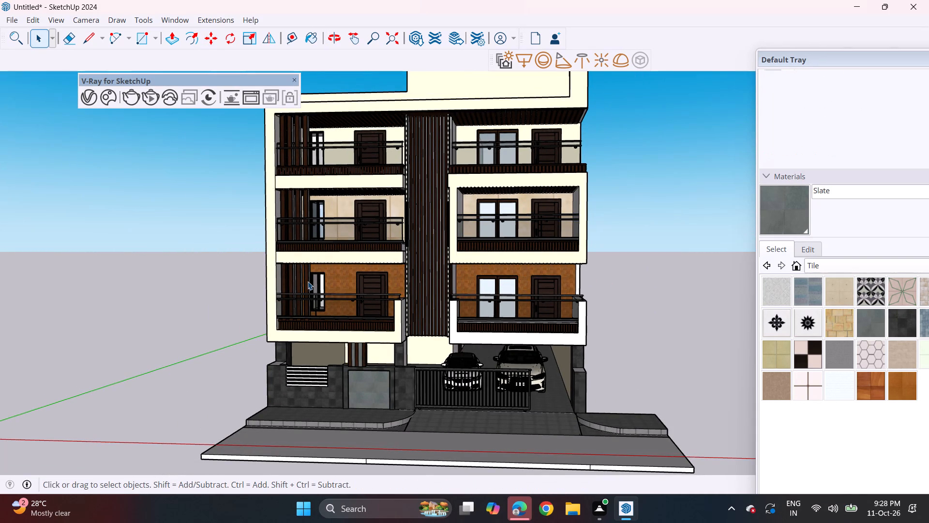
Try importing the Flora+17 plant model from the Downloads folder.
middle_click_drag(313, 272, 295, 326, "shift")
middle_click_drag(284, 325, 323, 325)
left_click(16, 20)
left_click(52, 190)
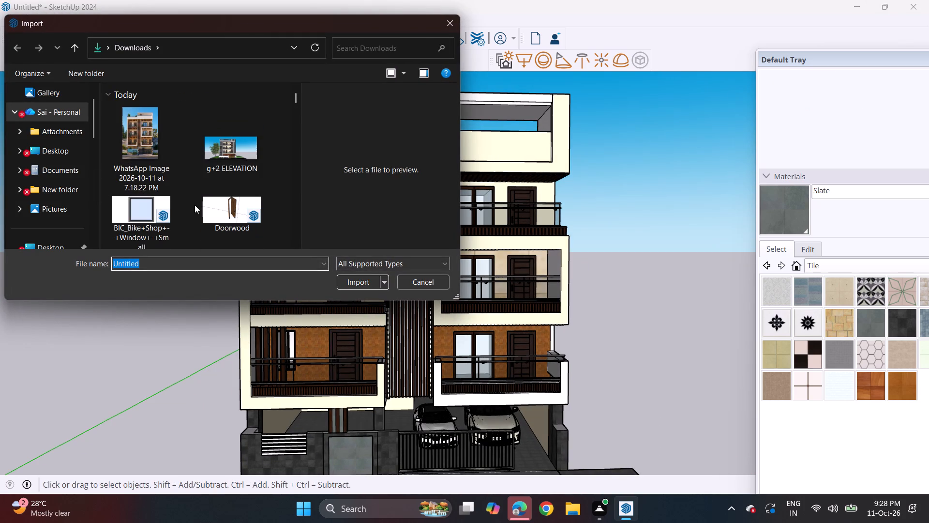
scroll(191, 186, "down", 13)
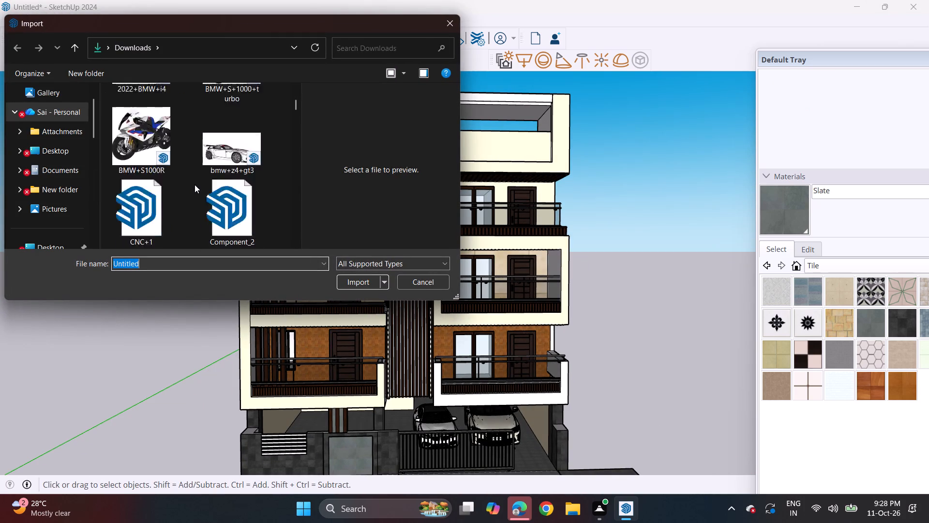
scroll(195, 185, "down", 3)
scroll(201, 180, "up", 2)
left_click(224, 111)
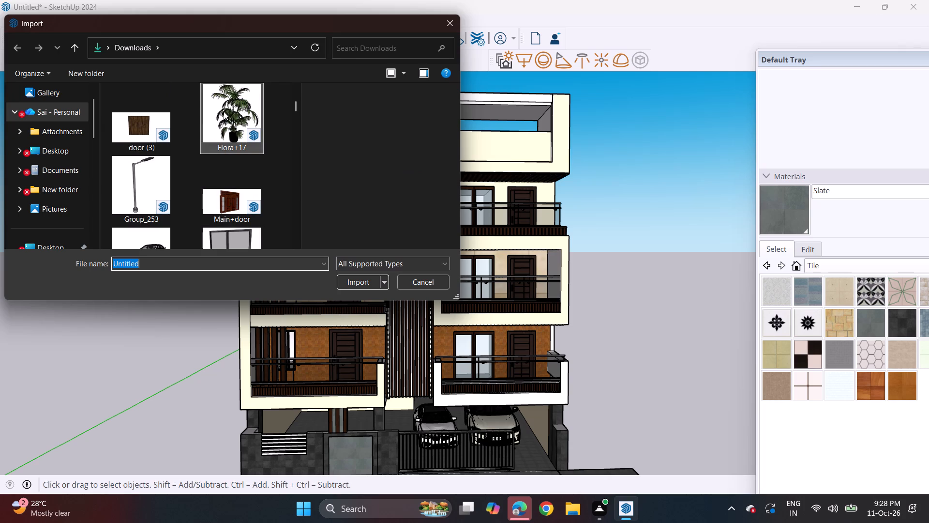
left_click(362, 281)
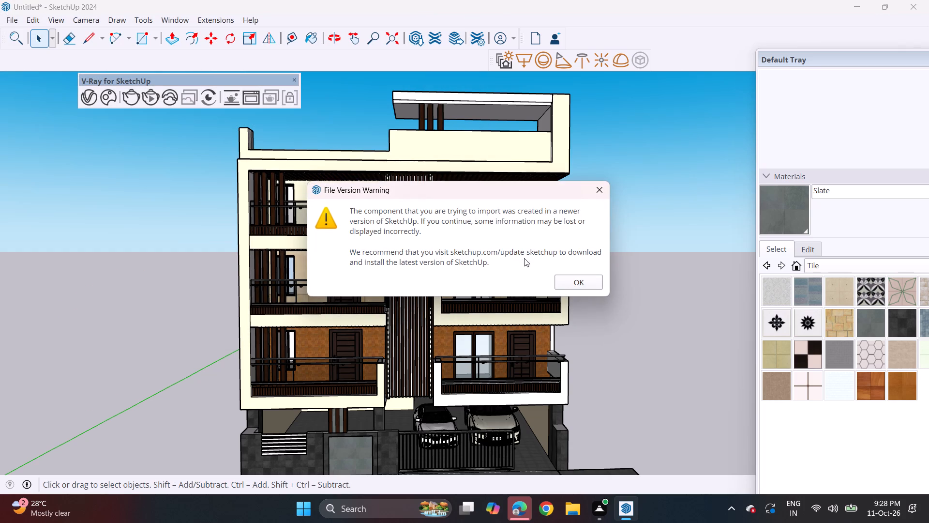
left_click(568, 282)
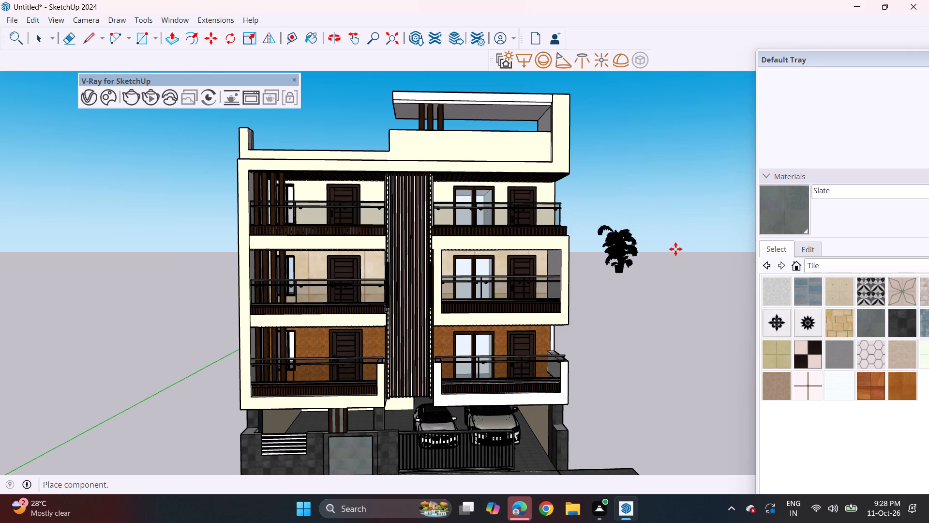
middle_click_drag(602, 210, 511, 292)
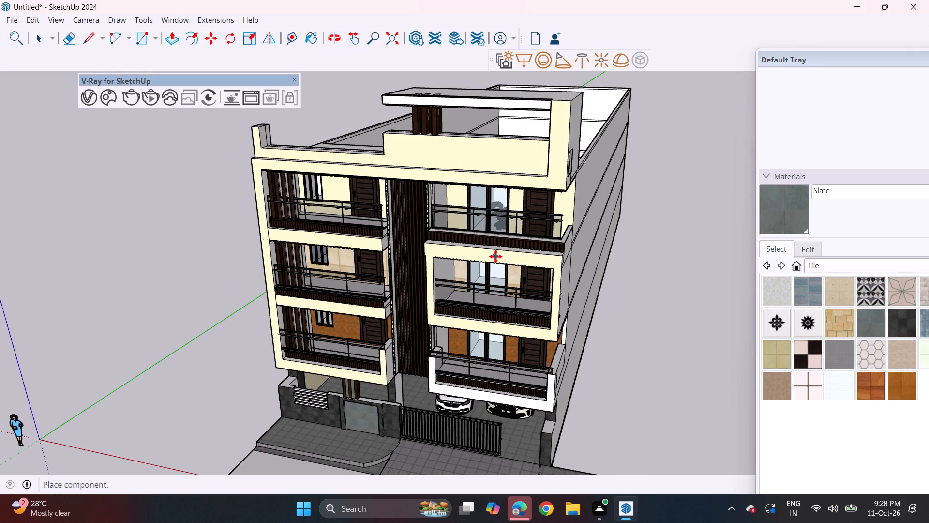
Import the plant (1) model from Downloads and place it on the top-floor left balcony, near its inner end.
left_click(9, 19)
left_click(73, 195)
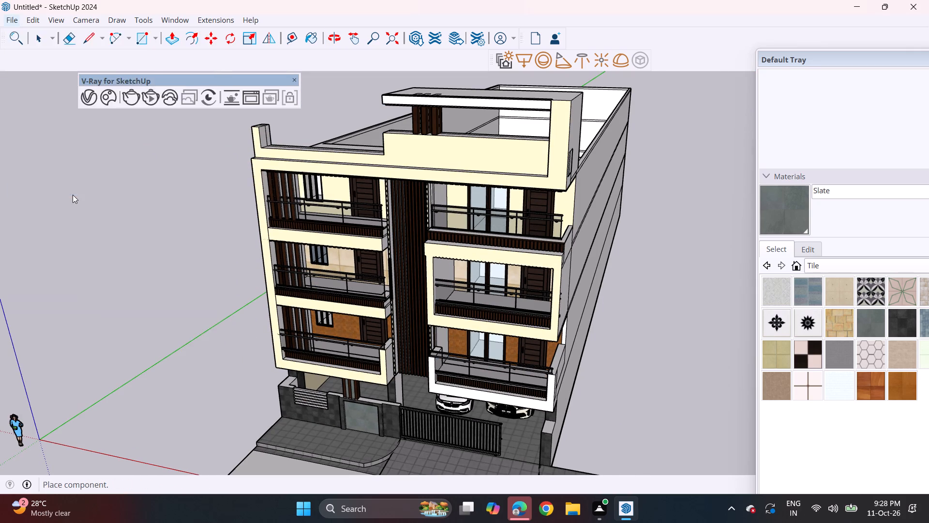
scroll(178, 192, "down", 20)
scroll(178, 192, "down", 1)
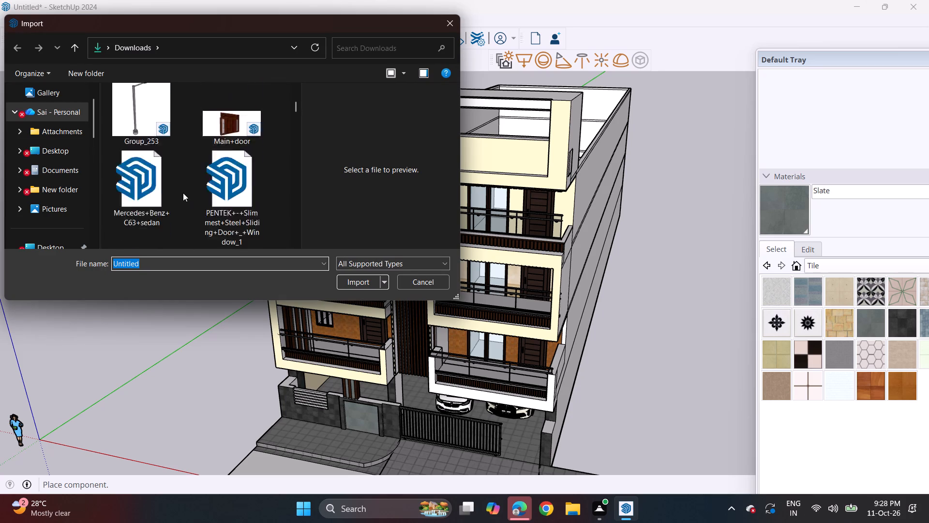
left_click(136, 191)
left_click(375, 283)
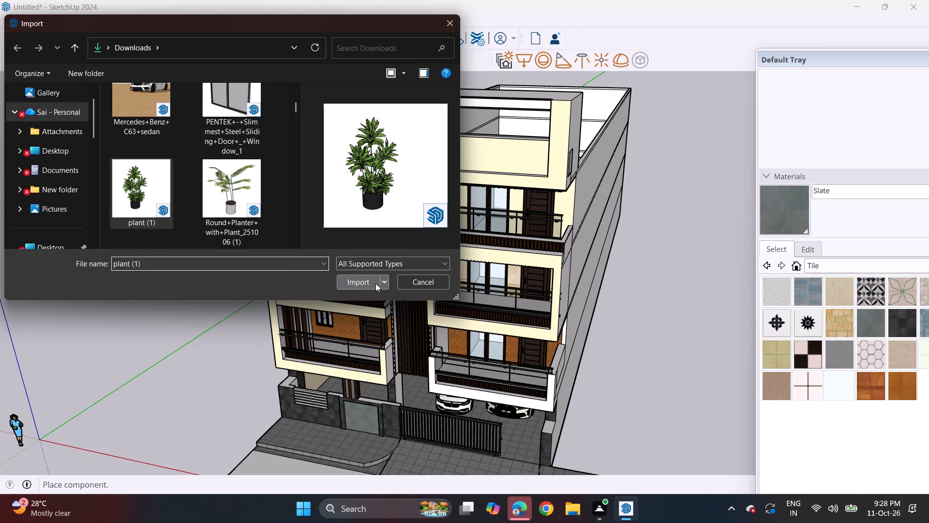
middle_click_drag(285, 248, 429, 238)
left_click(570, 287)
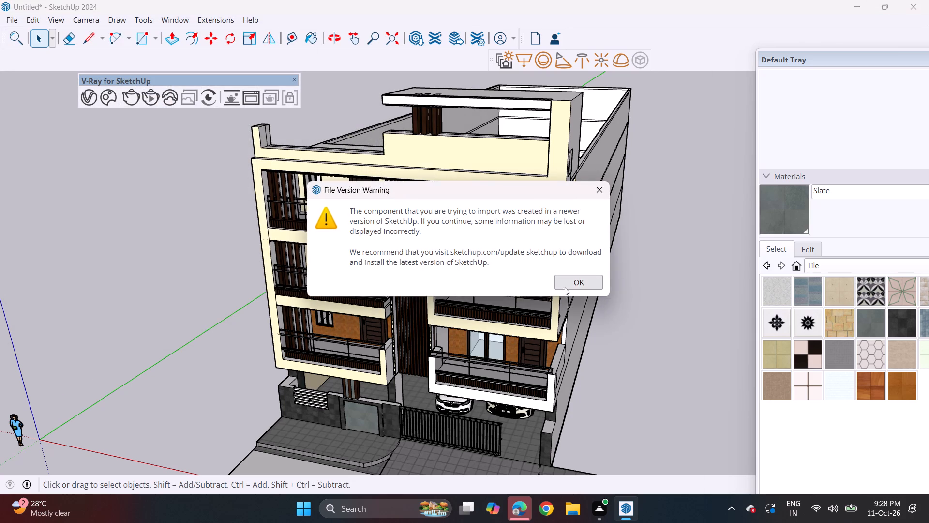
middle_click_drag(290, 266, 505, 215)
scroll(447, 214, "up", 4)
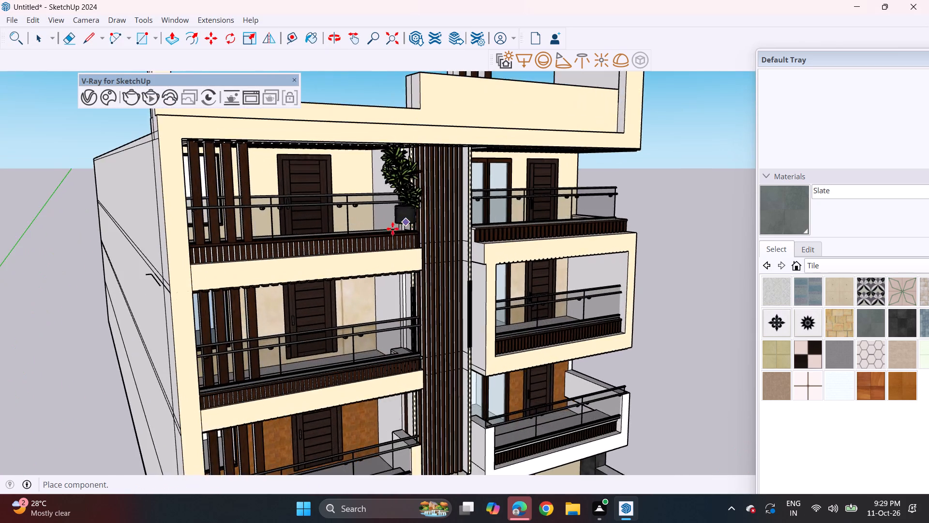
scroll(392, 229, "up", 2)
middle_click_drag(389, 229, 490, 273)
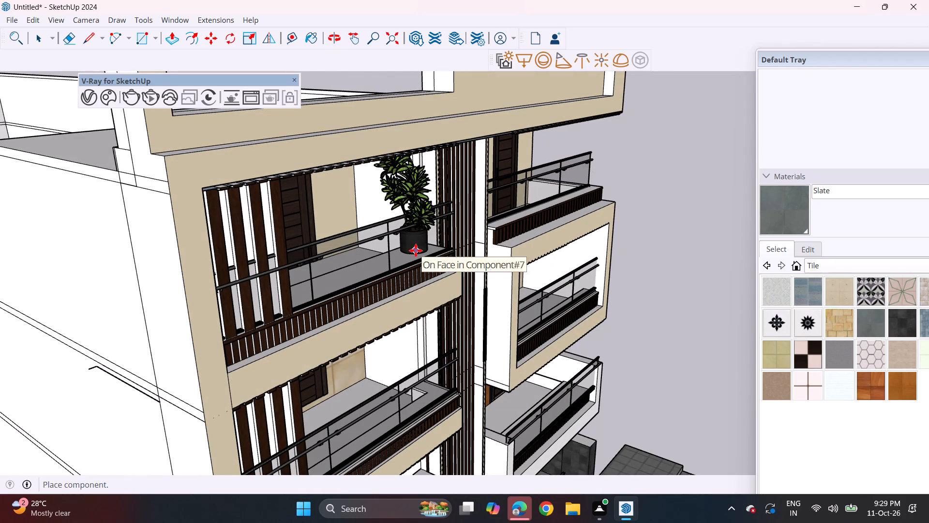
left_click(416, 250)
Scale the potted plant on the top-floor left balcony down uniformly to about half its size.
middle_click_drag(365, 237, 172, 201)
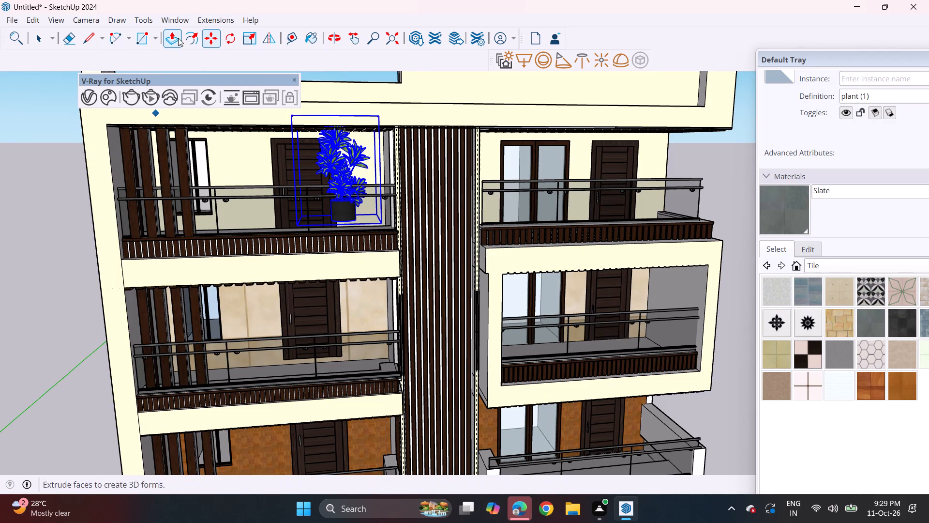
left_click(243, 38)
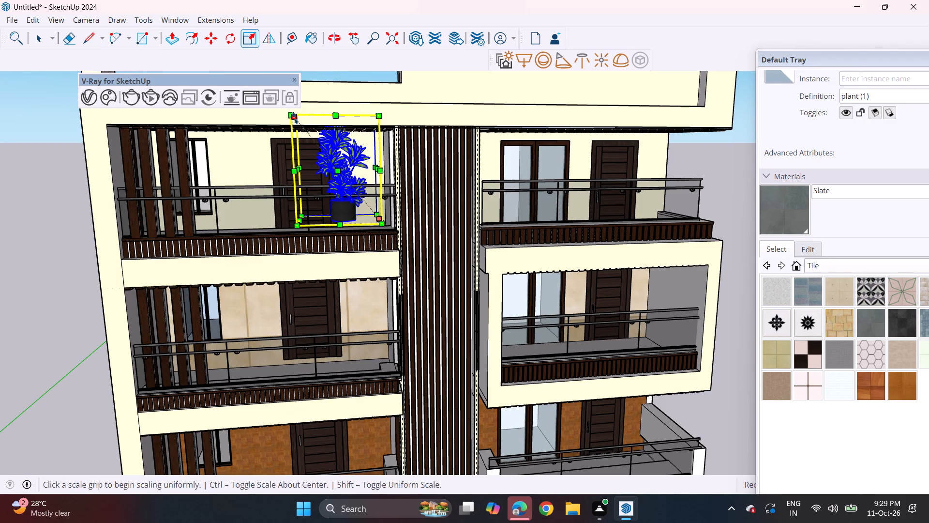
left_click(295, 118)
left_click(336, 160)
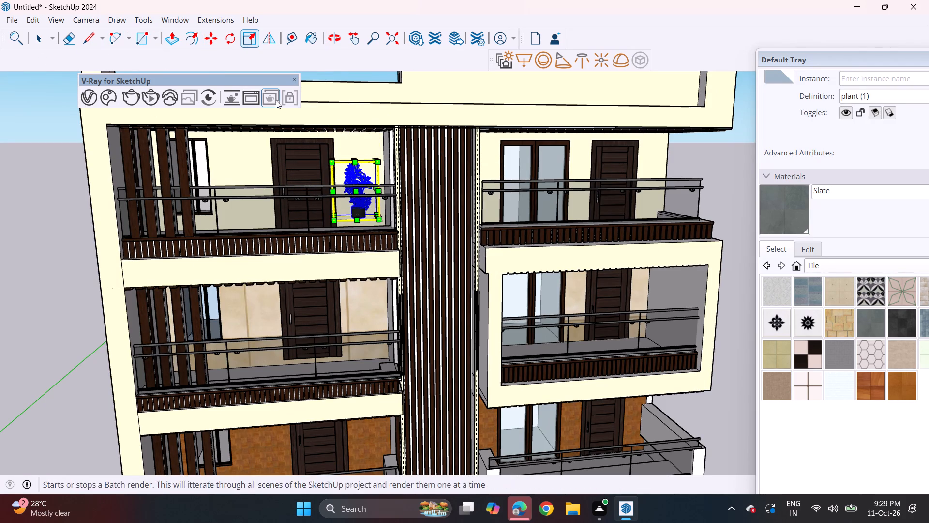
Move the potted plant on the top-floor left balcony toward the inner end, setting its pot on the floor inside the railing.
left_click(206, 44)
left_click(353, 176)
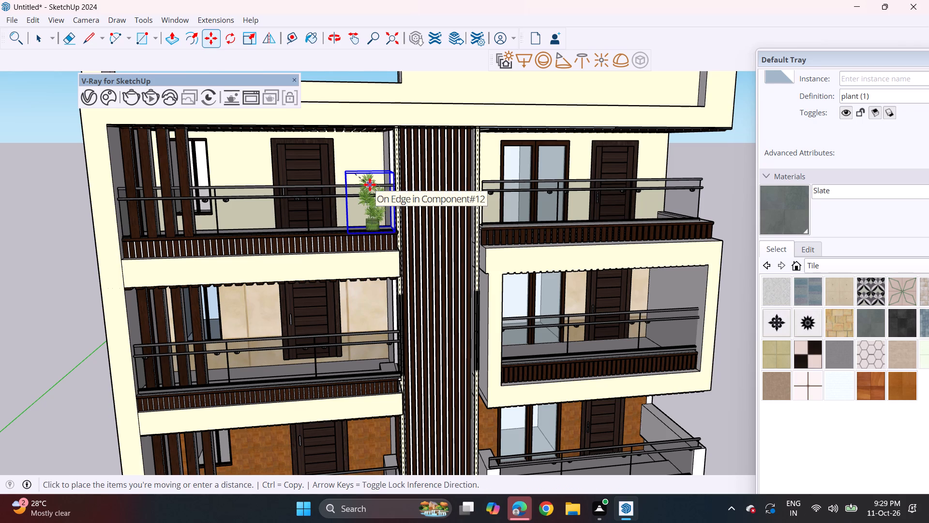
left_click(373, 185)
middle_click_drag(353, 194, 549, 239)
scroll(468, 279, "up", 5)
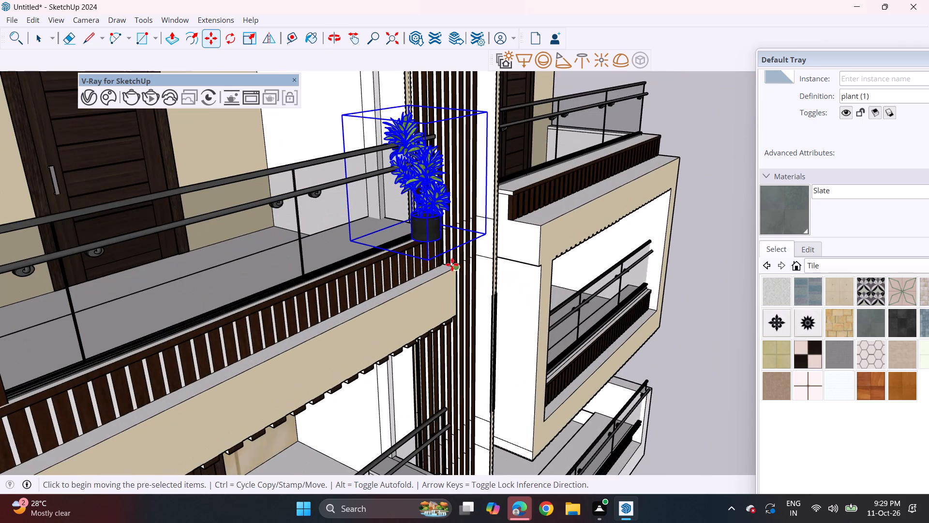
left_click(435, 262)
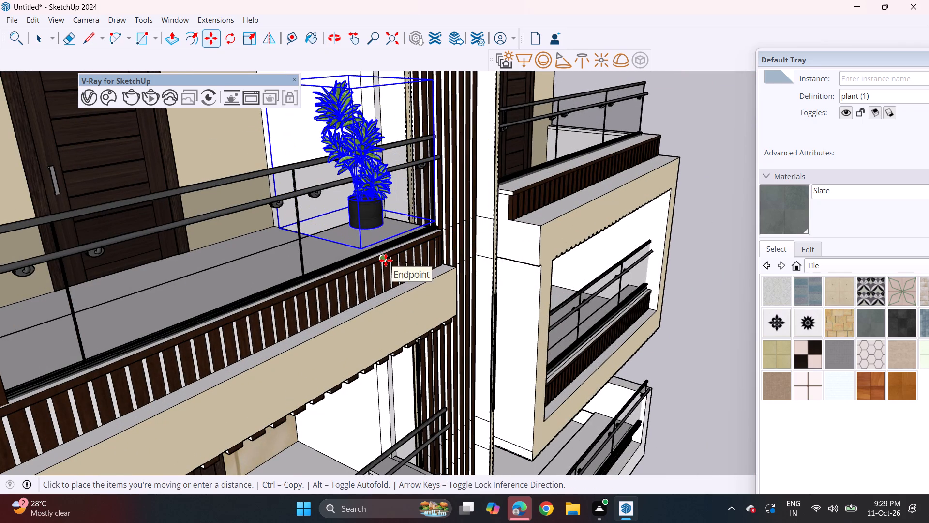
left_click(385, 263)
Shift the top-floor left balcony's plant back from the railing and across toward the slatted central wall.
middle_click_drag(430, 254, 307, 230)
middle_click_drag(208, 154, 66, 295)
left_click(212, 204)
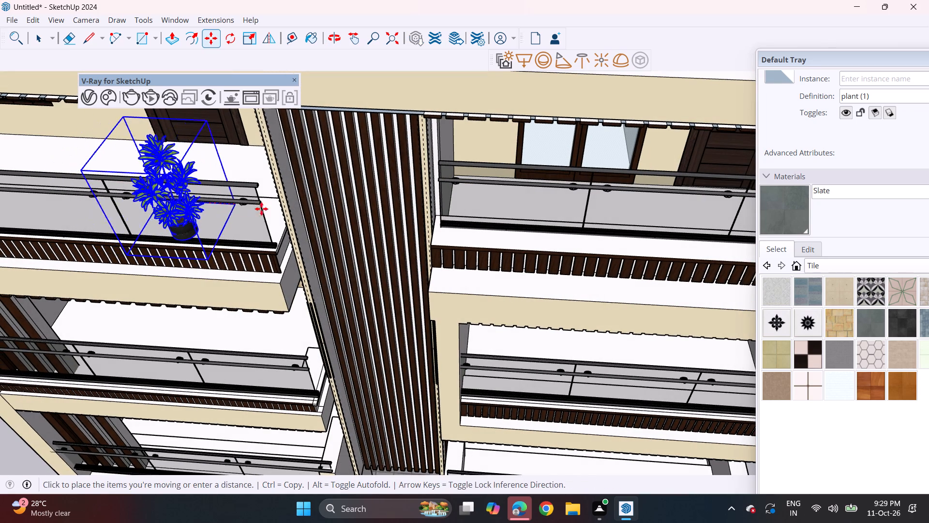
left_click(287, 198)
middle_click_drag(191, 233, 277, 198)
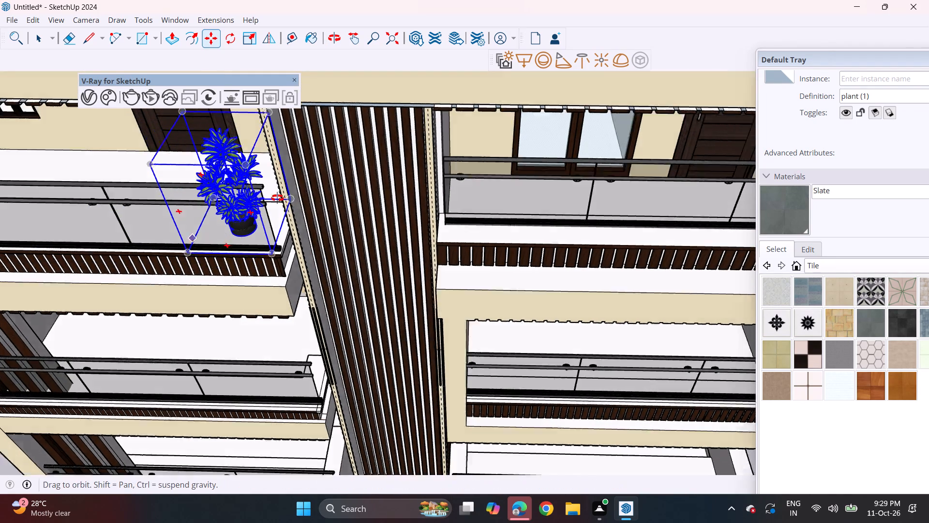
middle_click_drag(277, 198, 518, 161)
left_click_drag(537, 194, 532, 197)
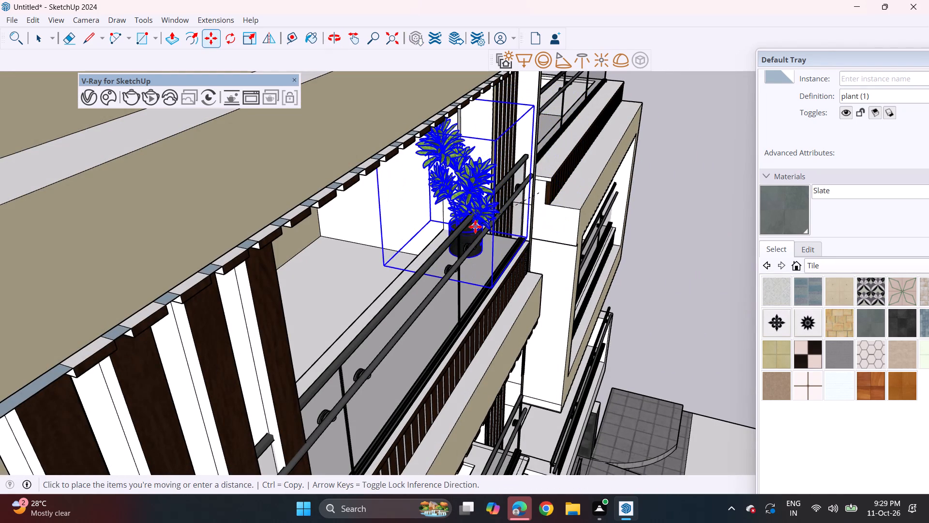
left_click(448, 236)
middle_click_drag(468, 234, 220, 167)
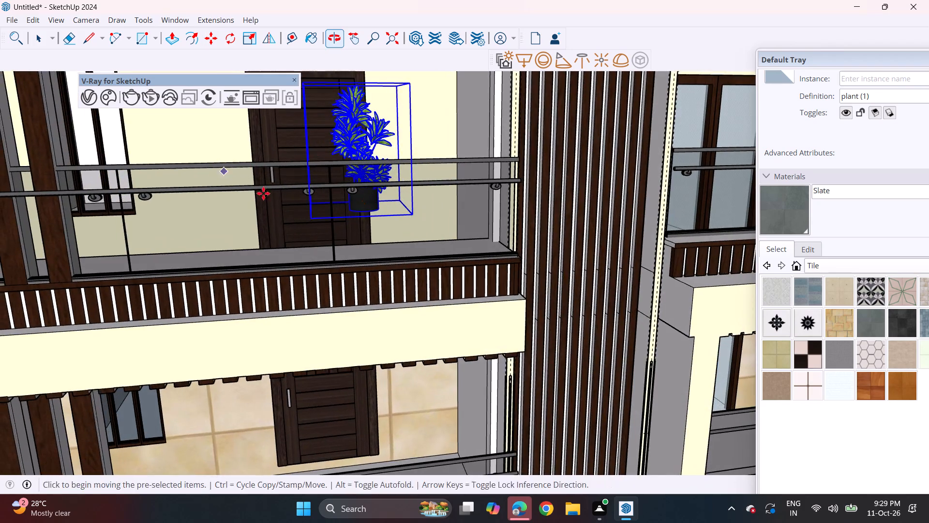
middle_click_drag(348, 186, 255, 366)
left_click(324, 295)
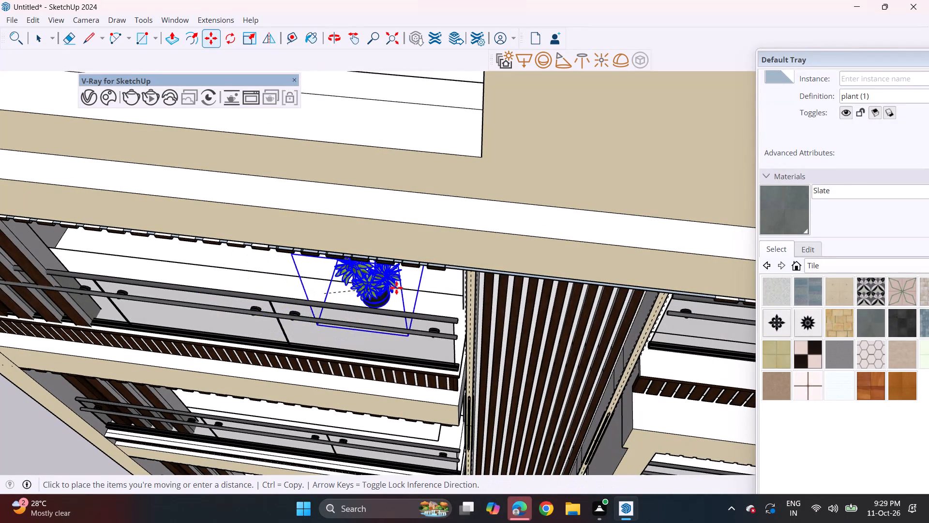
left_click(441, 297)
Reposition the plant on the top-floor left balcony into the front inner corner, behind the glass railing and beside the slatted wall.
middle_click_drag(416, 311, 416, 163)
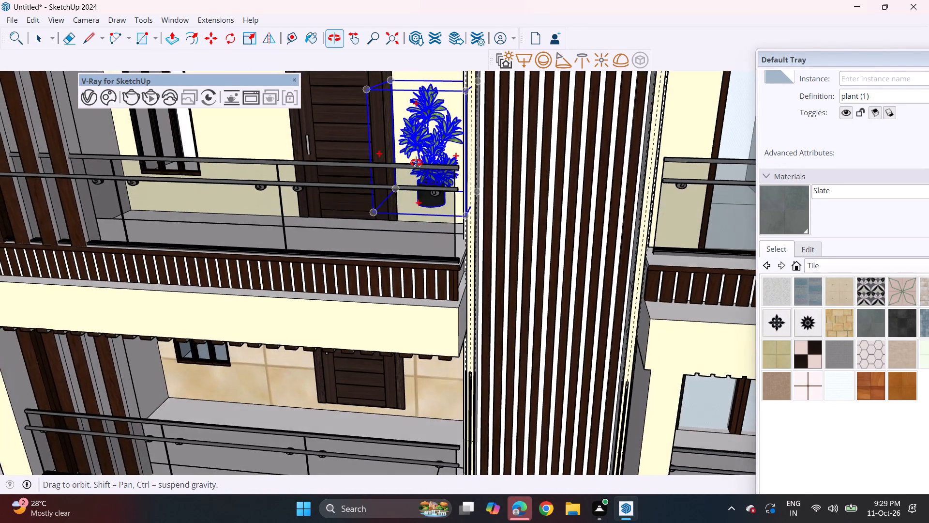
middle_click_drag(416, 163, 416, 162)
middle_click_drag(420, 163, 740, 216)
left_click(550, 218)
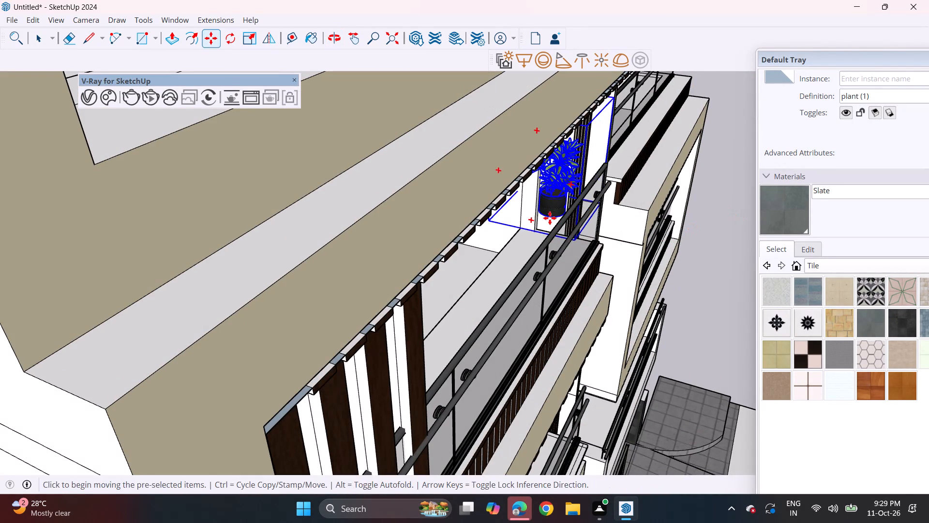
middle_click_drag(527, 236, 528, 198)
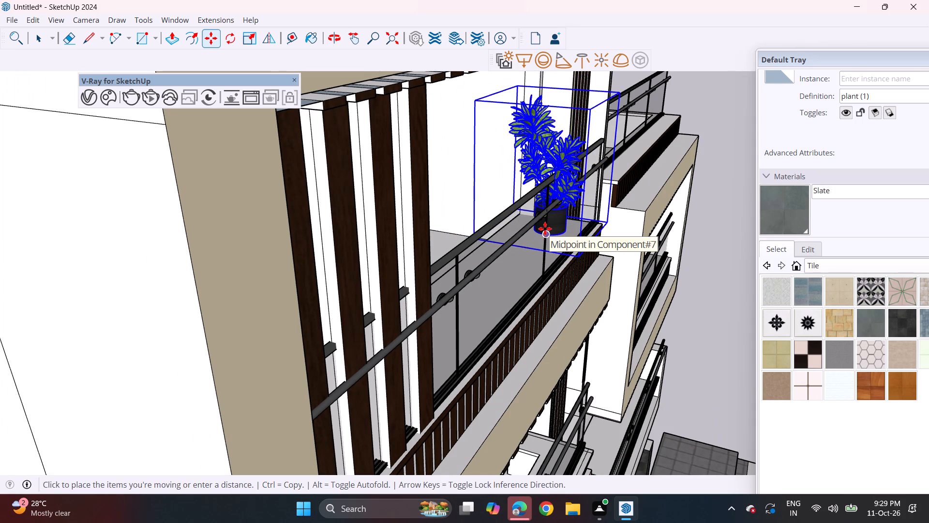
left_click(545, 229)
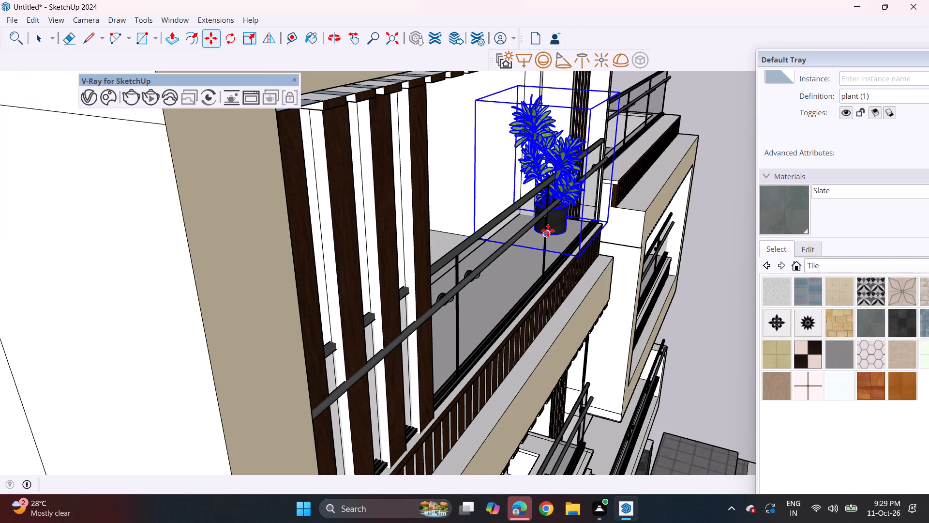
middle_click_drag(583, 227, 138, 290)
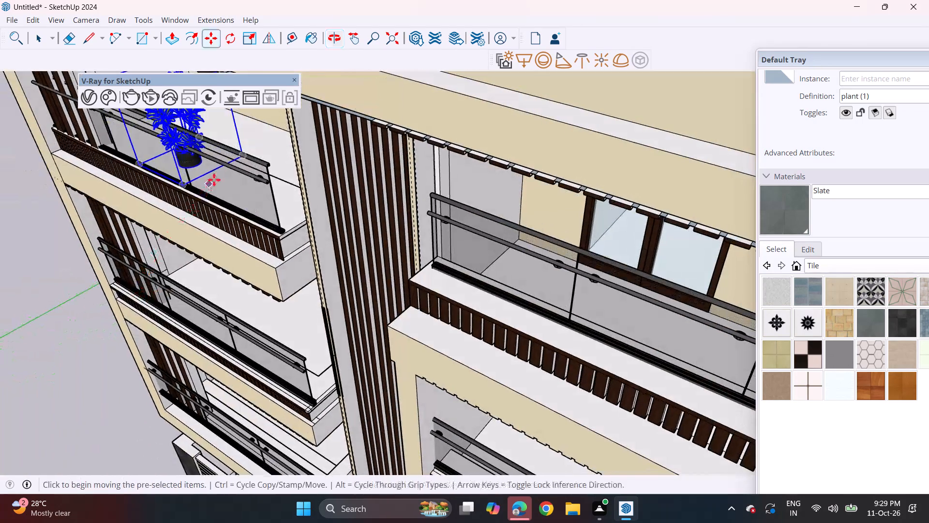
scroll(236, 150, "up", 2)
left_click(165, 195)
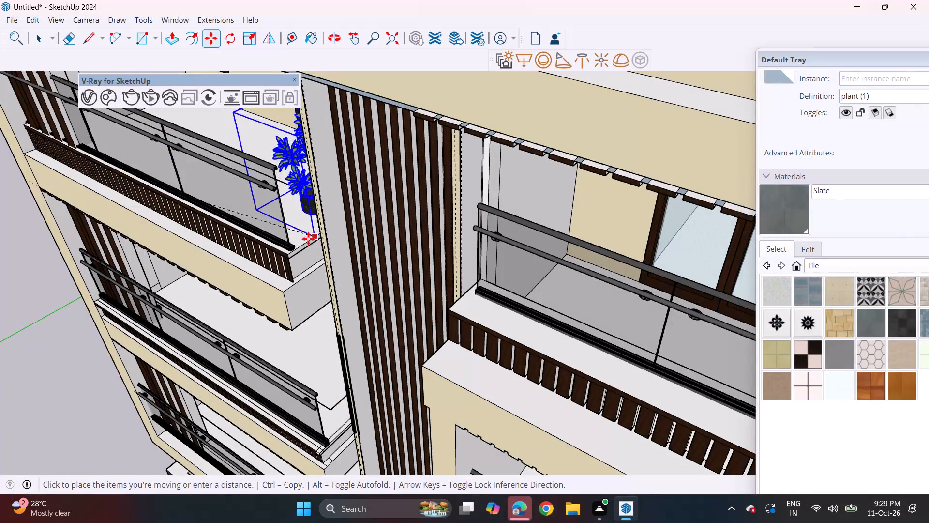
left_click(300, 246)
middle_click_drag(298, 263, 356, 162)
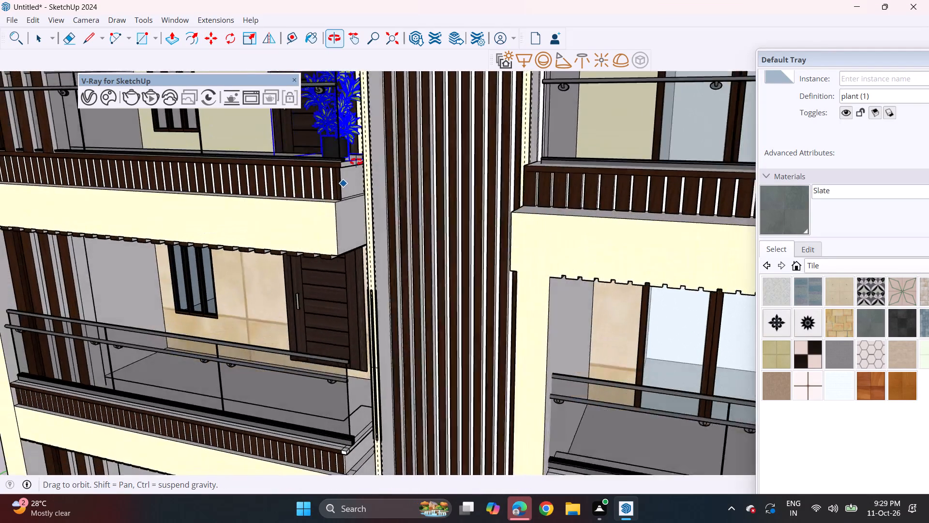
middle_click_drag(356, 162, 338, 168)
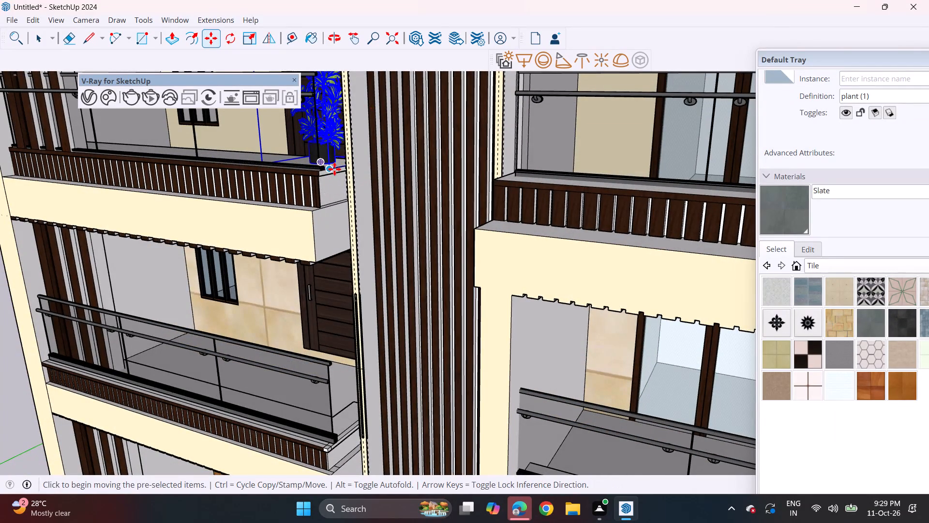
Copy the potted plant to the top-floor right balcony, placing it in the outer front corner behind the railing.
left_click(333, 170)
middle_click_drag(433, 200, 90, 126, "shift")
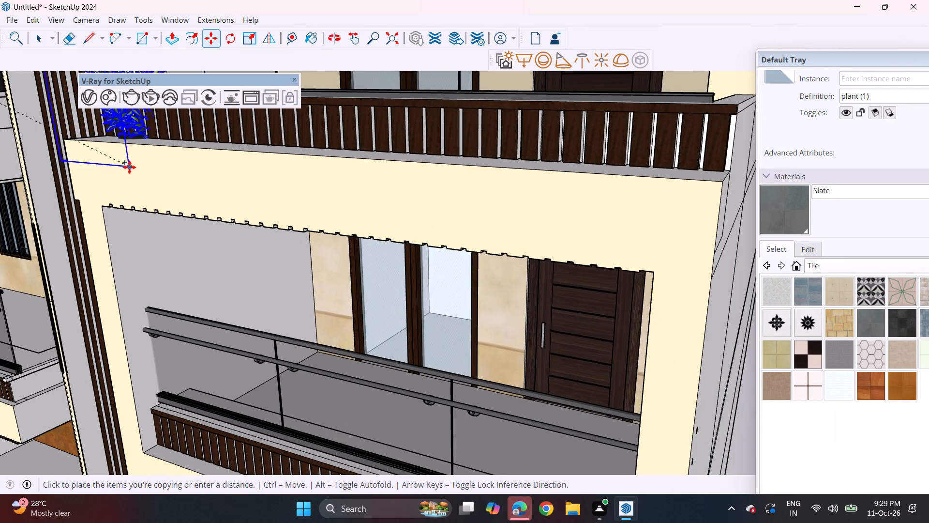
scroll(127, 175, "down", 6)
middle_click_drag(140, 201, 115, 273, "shift")
middle_click_drag(449, 215, 445, 256)
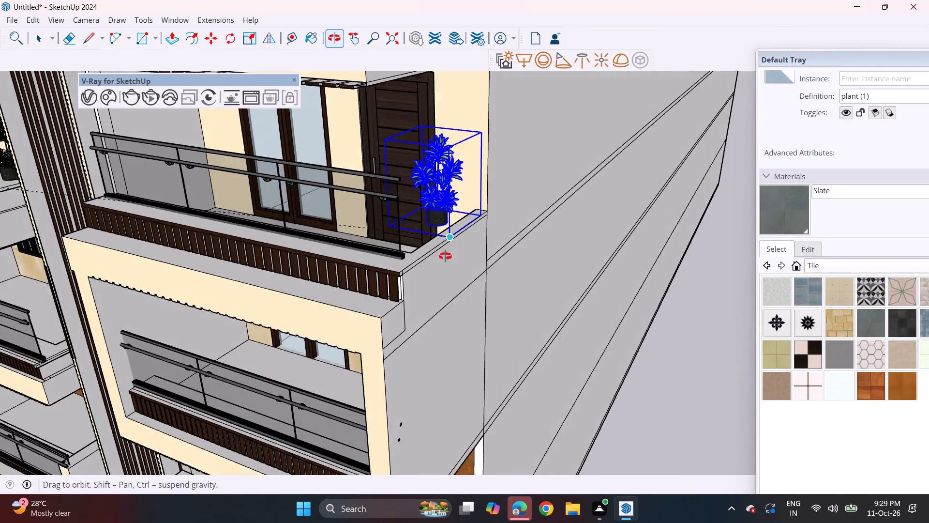
middle_click_drag(445, 256, 435, 283)
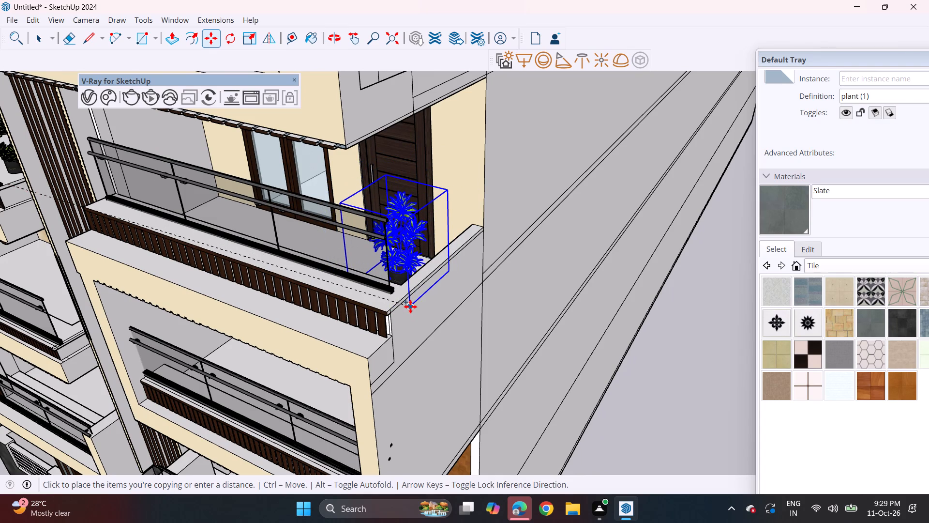
left_click(410, 307)
Copy the potted plant down to the middle right balcony, placing it at the outer end near the side wall.
left_click(408, 305)
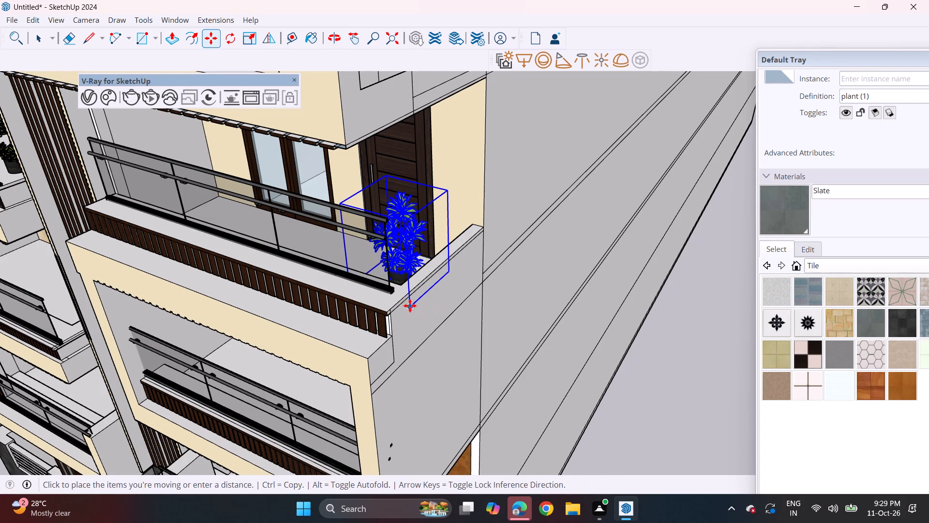
middle_click_drag(411, 357, 423, 86, "shift")
middle_click_drag(343, 240, 558, 176)
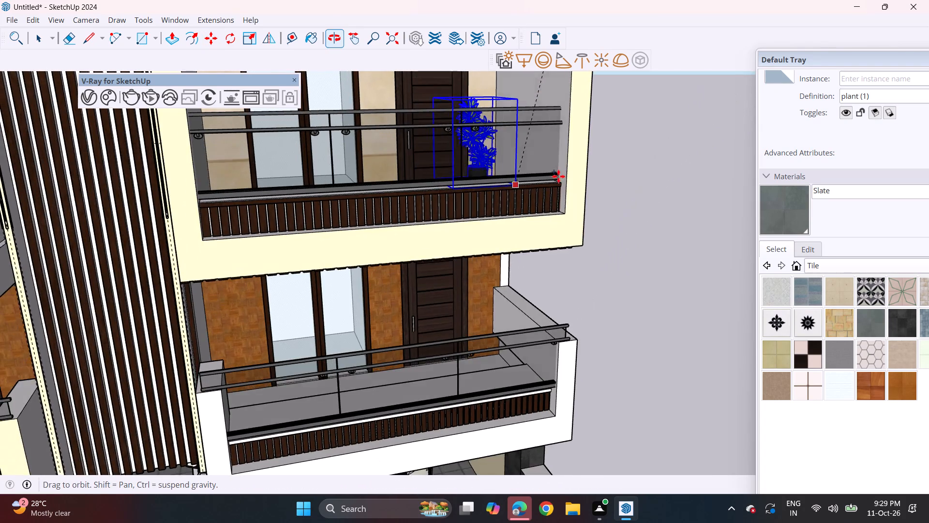
middle_click_drag(558, 176, 558, 174)
middle_click_drag(556, 186, 550, 197)
left_click(561, 180)
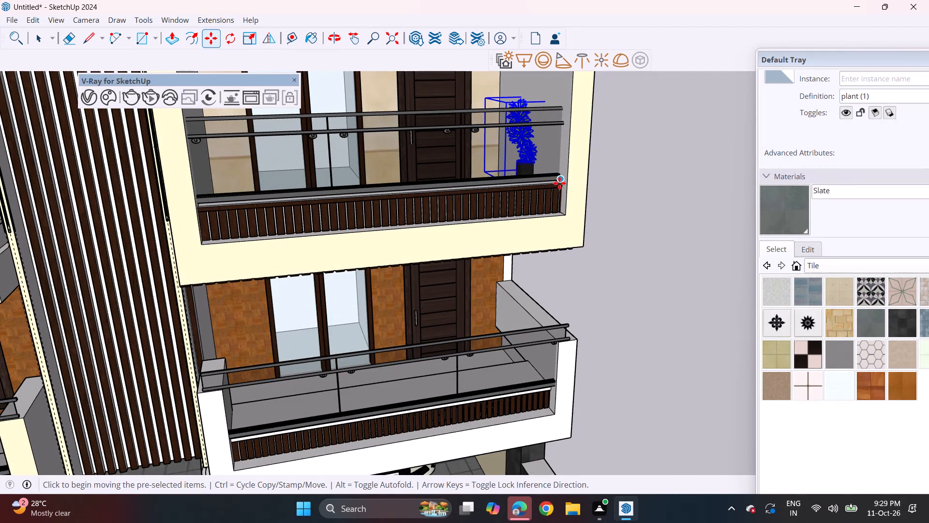
Copy the potted plant to the lower right balcony, placing it at the inner end behind the railing.
left_click(559, 183)
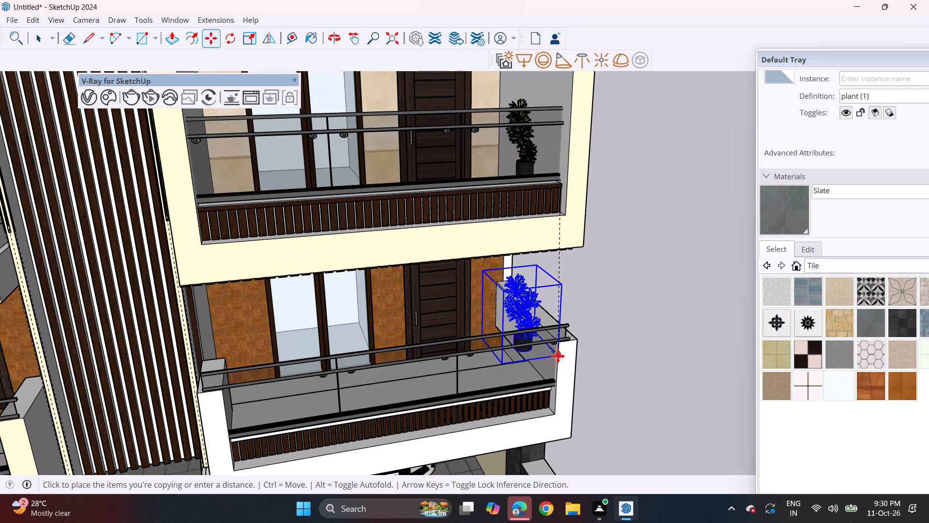
left_click(296, 437)
Copy the potted plant to the middle left balcony's inner end beside the slatted wall, and clear the selection.
left_click(296, 432)
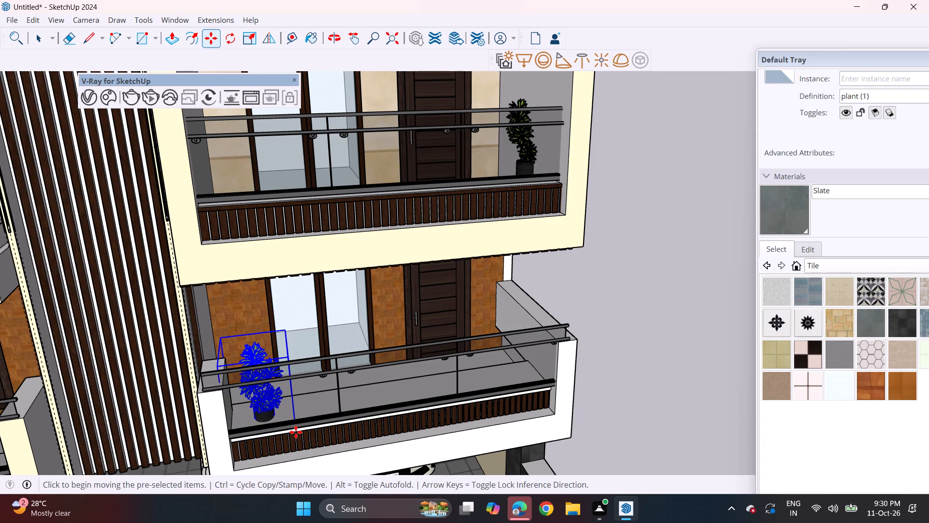
middle_click_drag(246, 413, 487, 352, "shift")
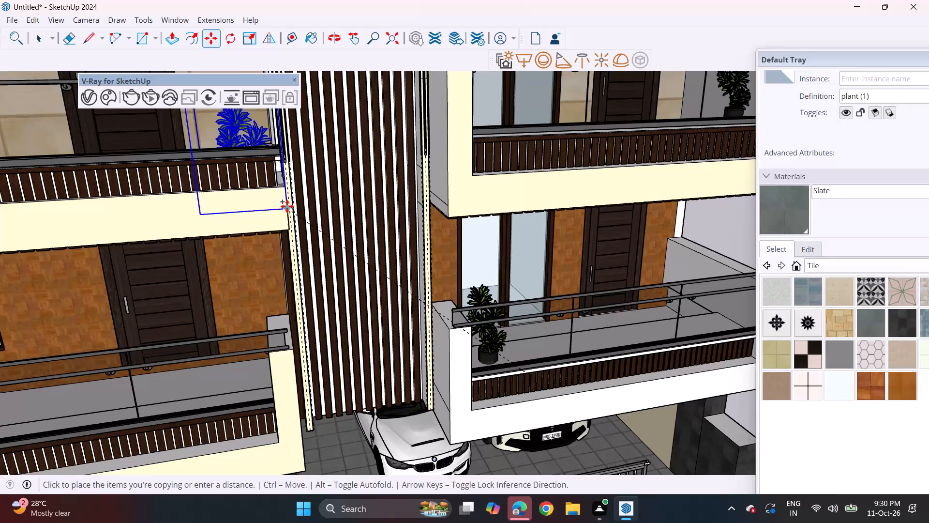
left_click(284, 184)
middle_click_drag(293, 205, 232, 186)
scroll(226, 180, "down", 1)
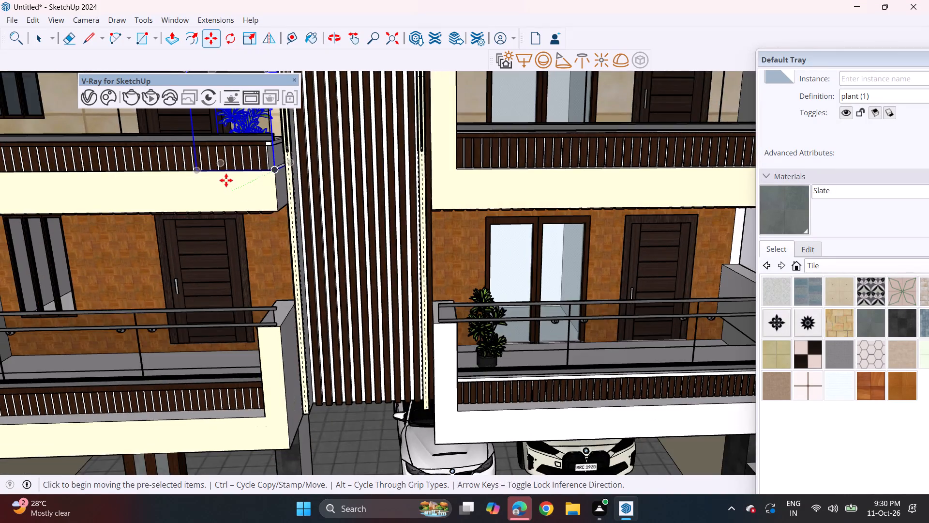
scroll(226, 180, "down", 7)
key("space")
left_click(619, 174)
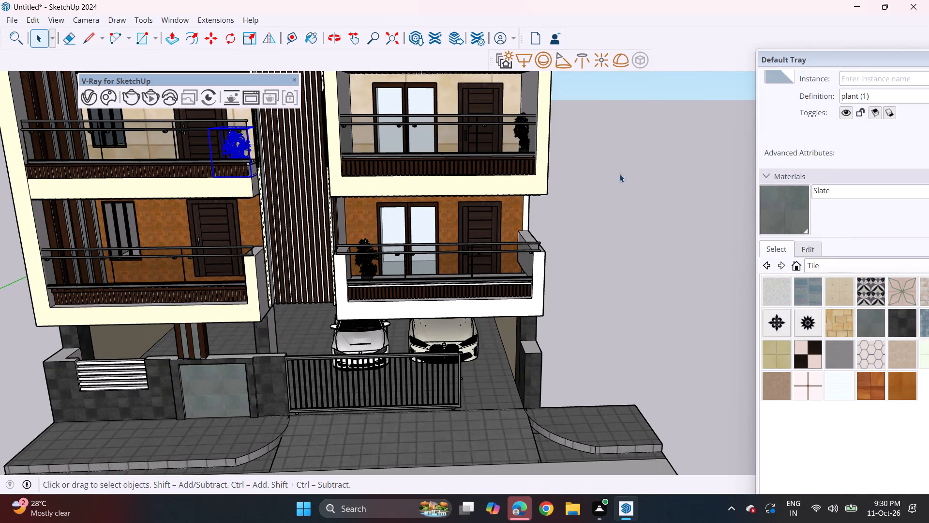
Move the middle right balcony's potted plant slightly inward, away from the outer side wall, and clear the selection.
scroll(272, 194, "down", 2)
middle_click_drag(239, 205, 315, 313, "shift")
middle_click_drag(318, 319, 310, 278)
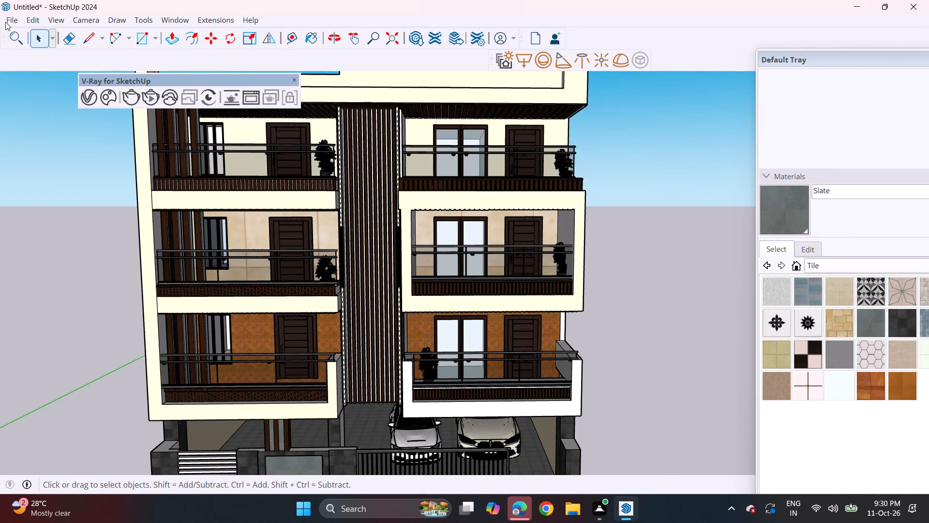
middle_click_drag(532, 278, 515, 367)
scroll(571, 272, "up", 6)
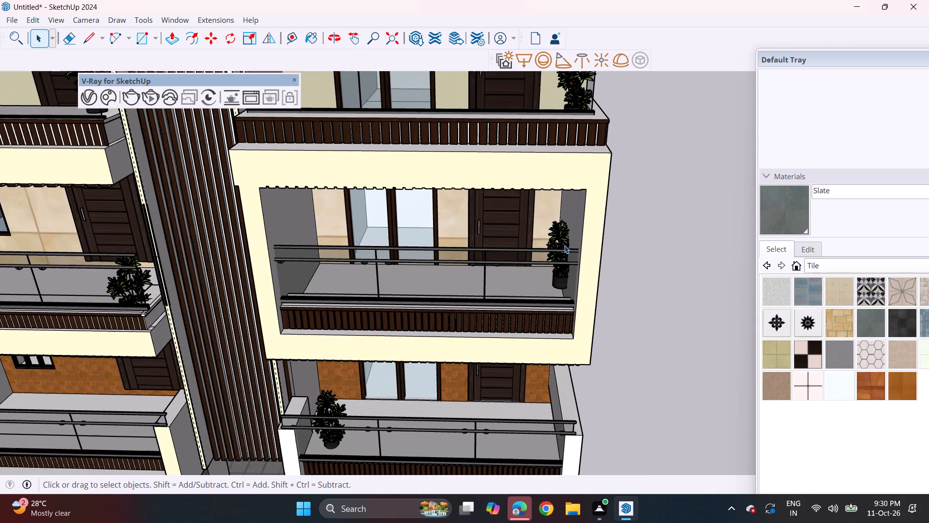
left_click(564, 244)
scroll(564, 244, "up", 3)
key("m")
left_click(564, 237)
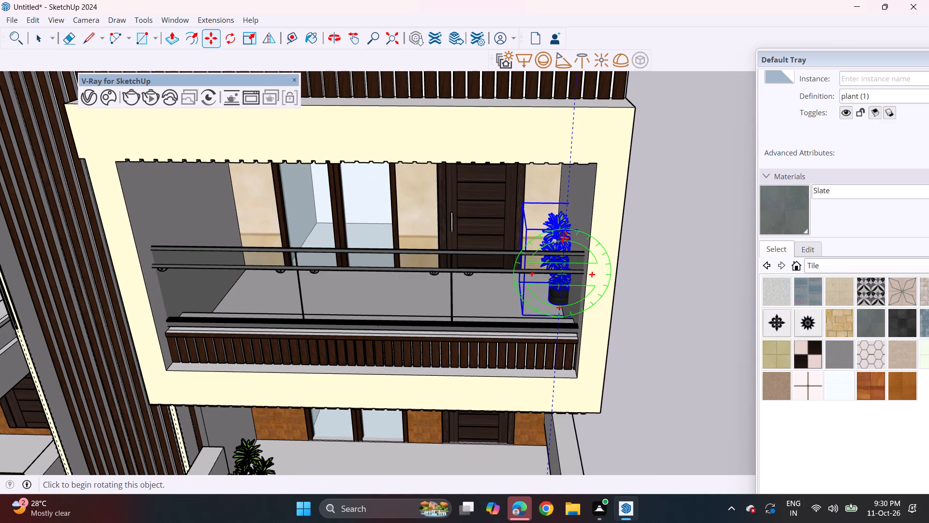
key("Escape")
left_click(564, 229)
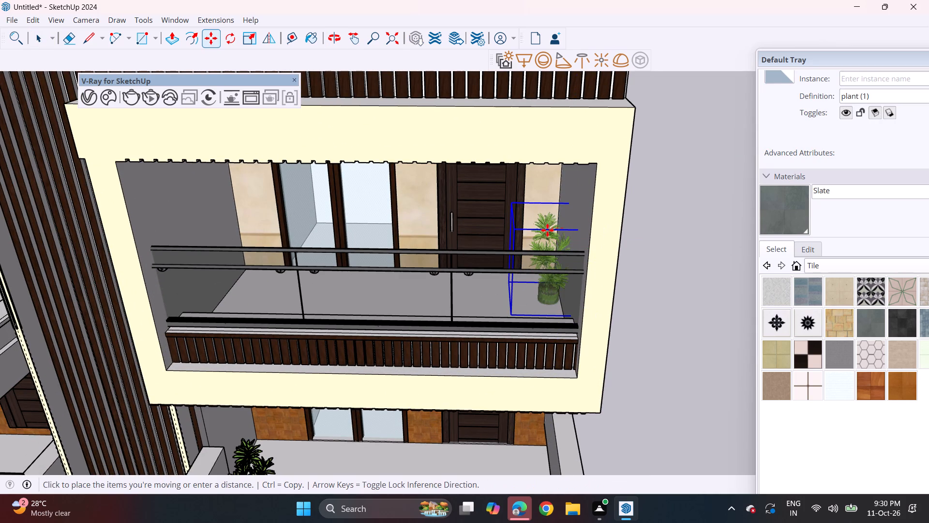
left_click(547, 230)
middle_click_drag(502, 239, 502, 211)
scroll(485, 234, "down", 7)
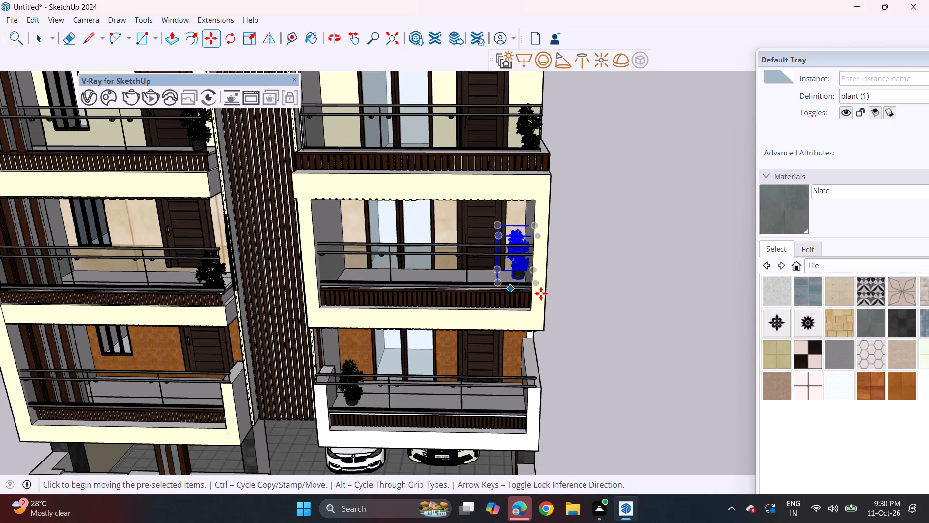
key("space")
left_click(605, 281)
Import the PLANTS planter model from the Downloads folder and place it in the open space beside the building.
middle_click_drag(401, 338, 389, 266)
middle_click_drag(281, 272, 406, 319)
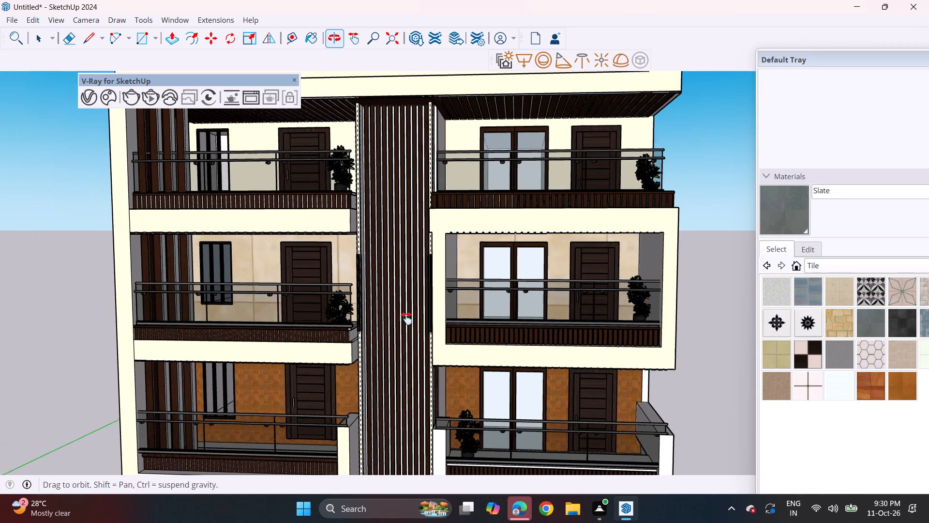
middle_click_drag(406, 319, 408, 319)
left_click(16, 21)
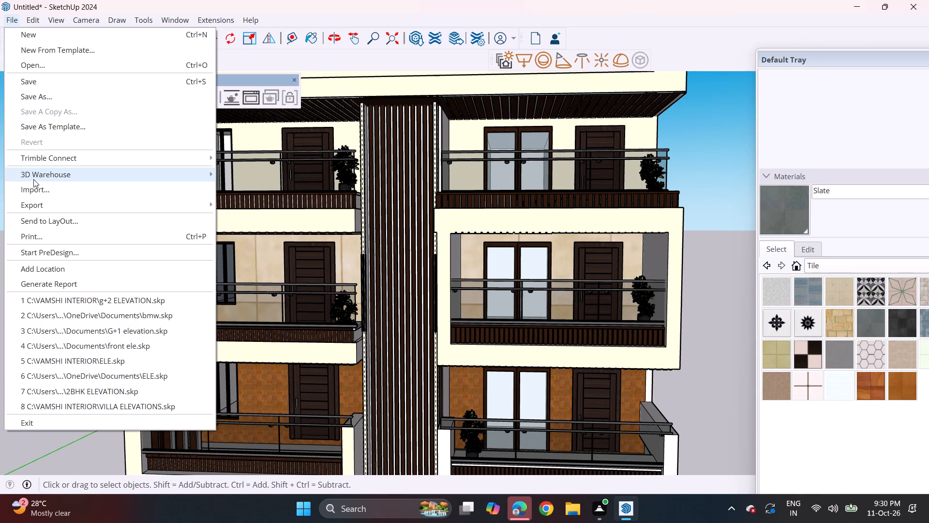
left_click(34, 184)
scroll(173, 215, "down", 3)
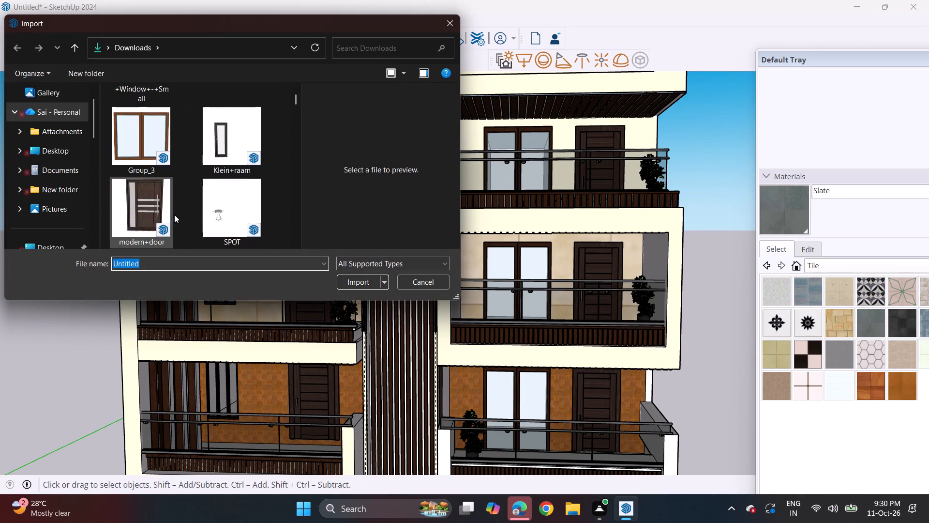
scroll(174, 215, "down", 10)
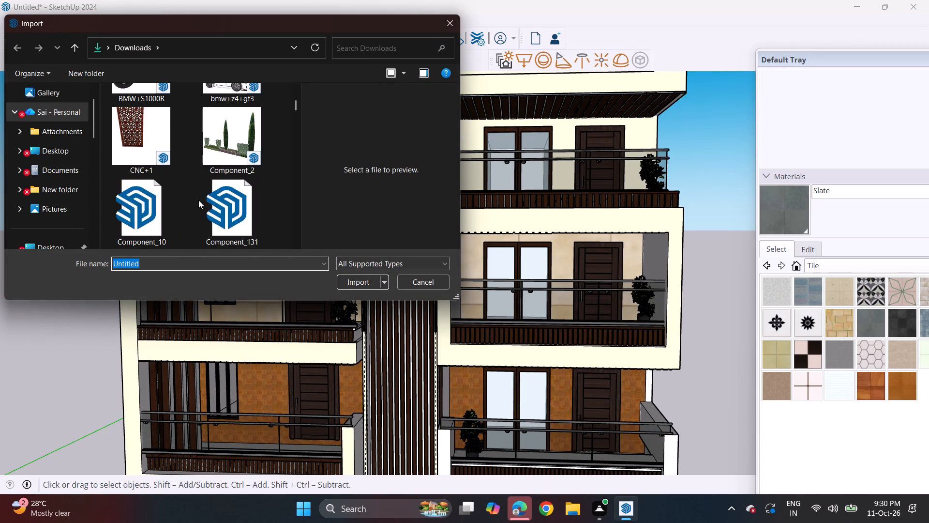
left_click(232, 149)
scroll(240, 191, "down", 2)
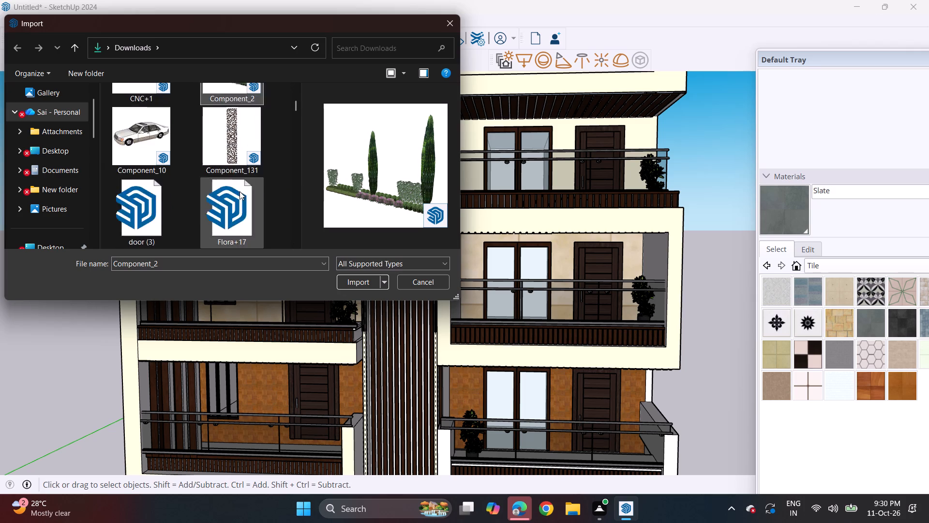
scroll(240, 191, "down", 10)
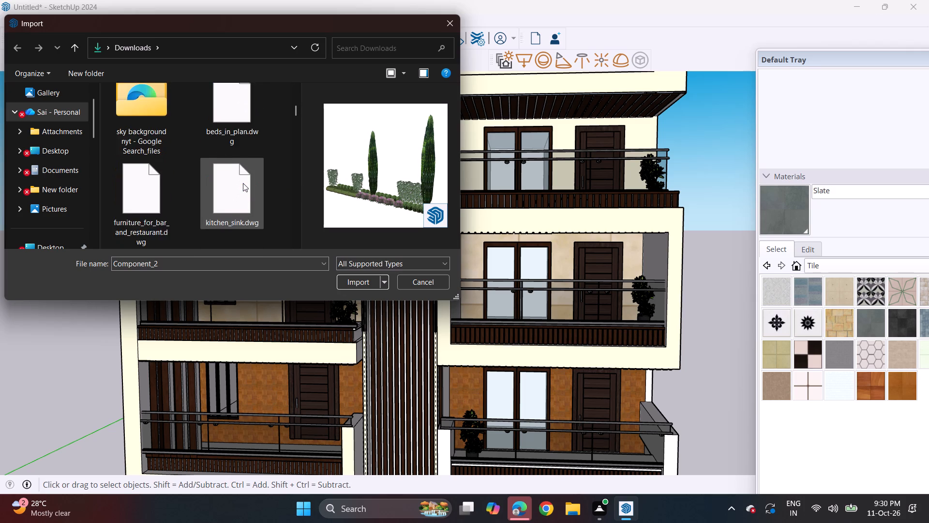
scroll(243, 183, "down", 15)
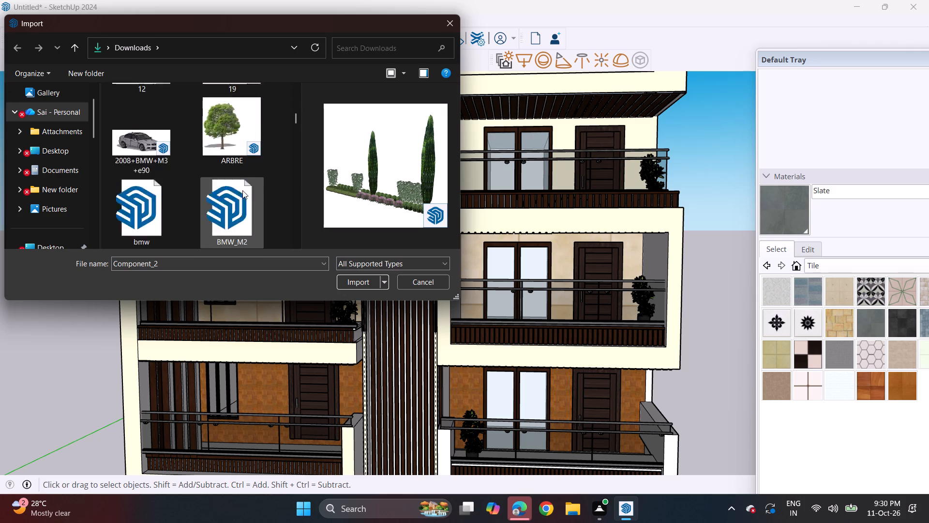
scroll(241, 189, "down", 5)
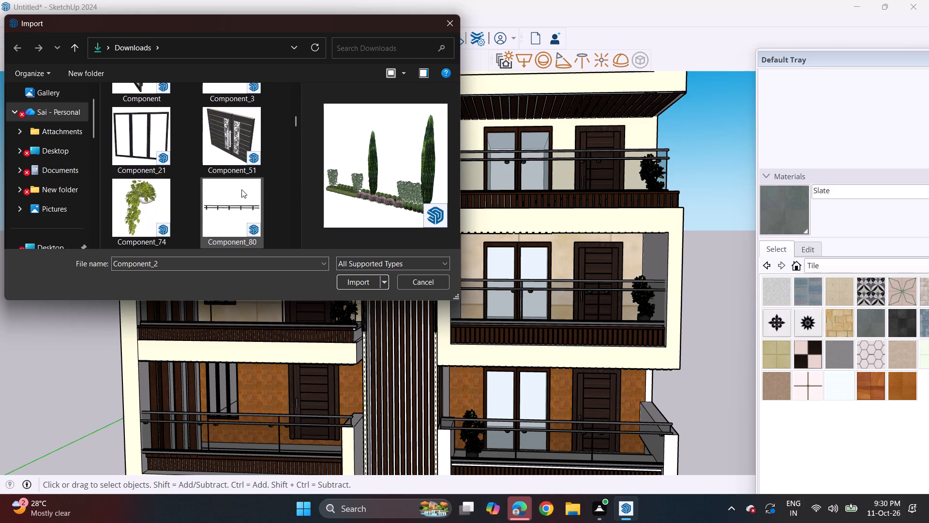
scroll(241, 189, "down", 9)
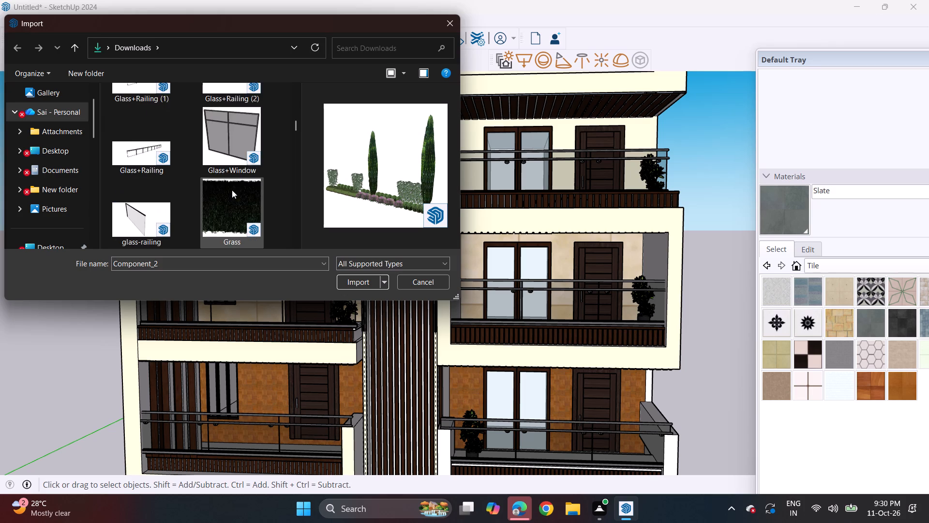
scroll(232, 190, "down", 7)
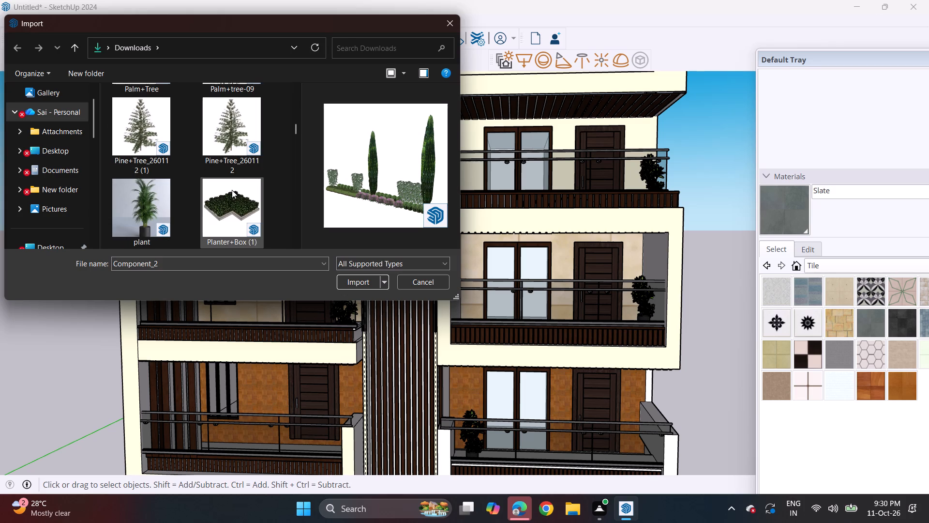
scroll(232, 190, "down", 13)
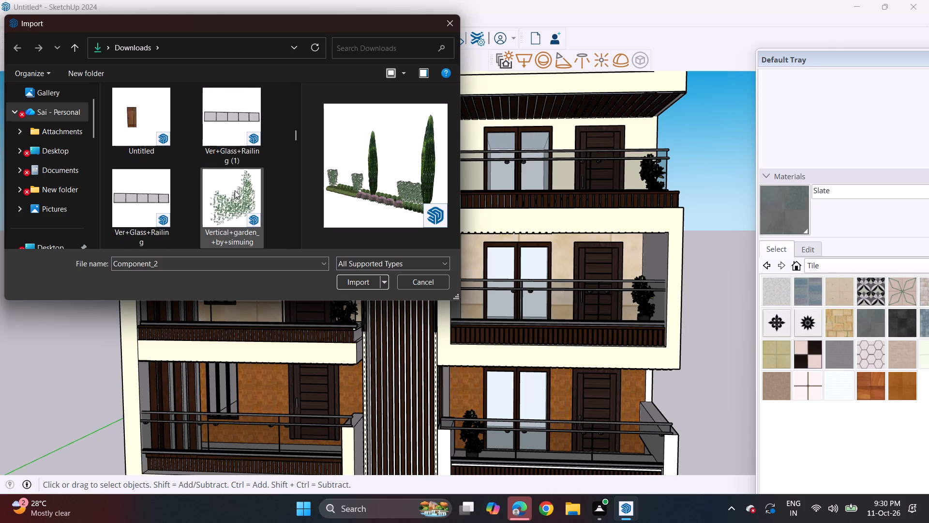
scroll(235, 190, "down", 5)
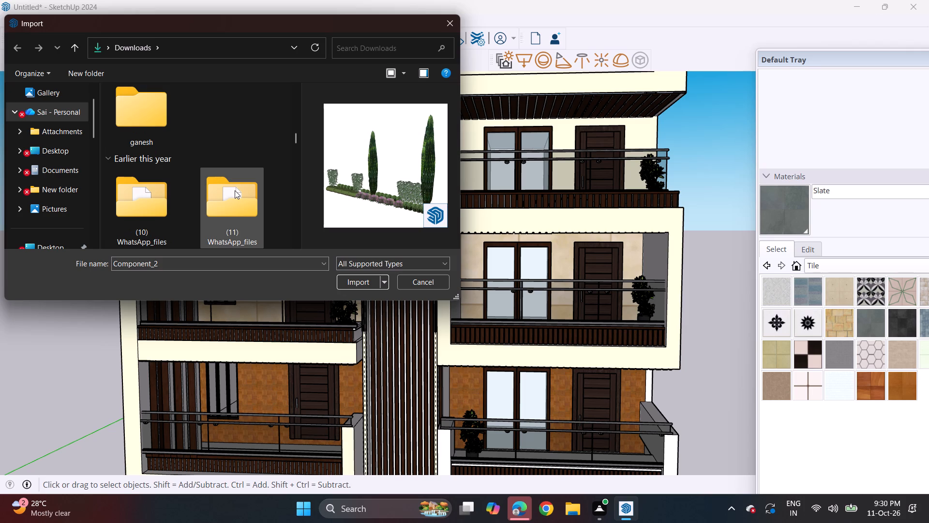
scroll(235, 190, "up", 8)
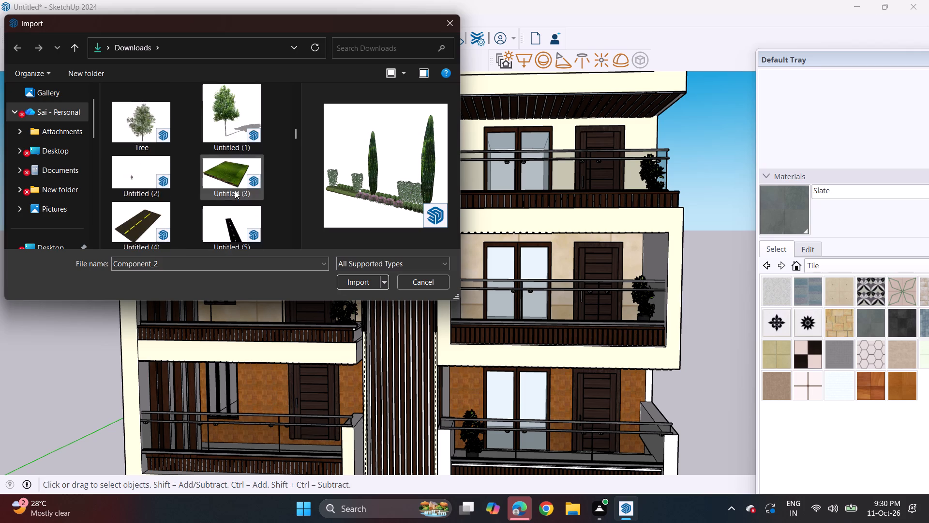
scroll(235, 190, "up", 9)
left_click(232, 182)
left_click(347, 287)
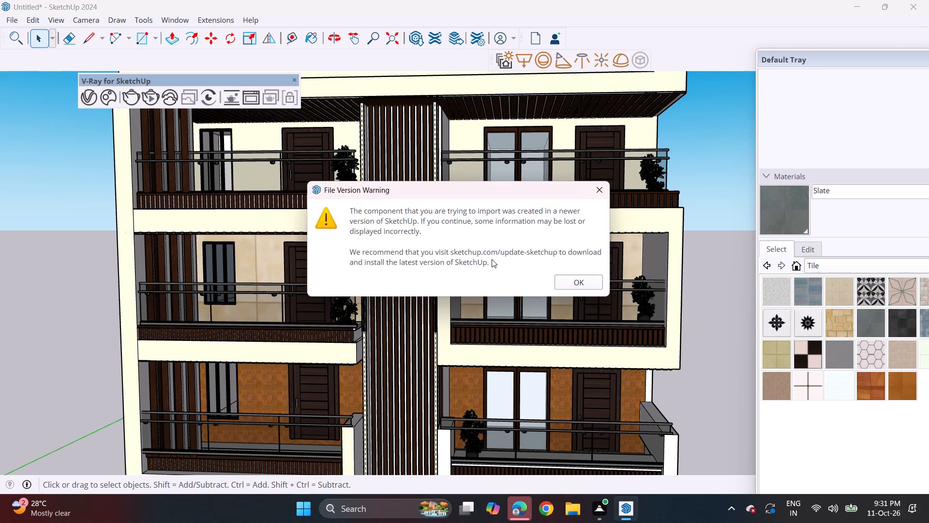
left_click(565, 277)
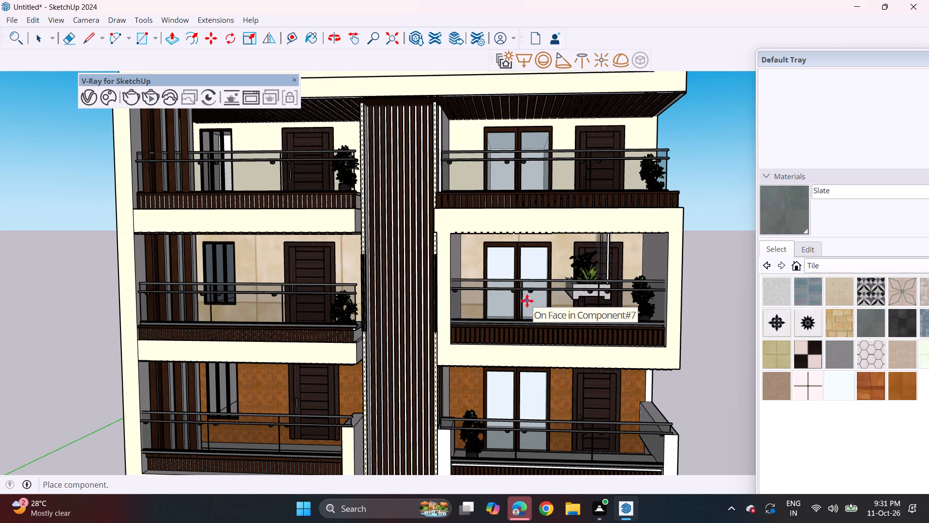
scroll(525, 301, "down", 14)
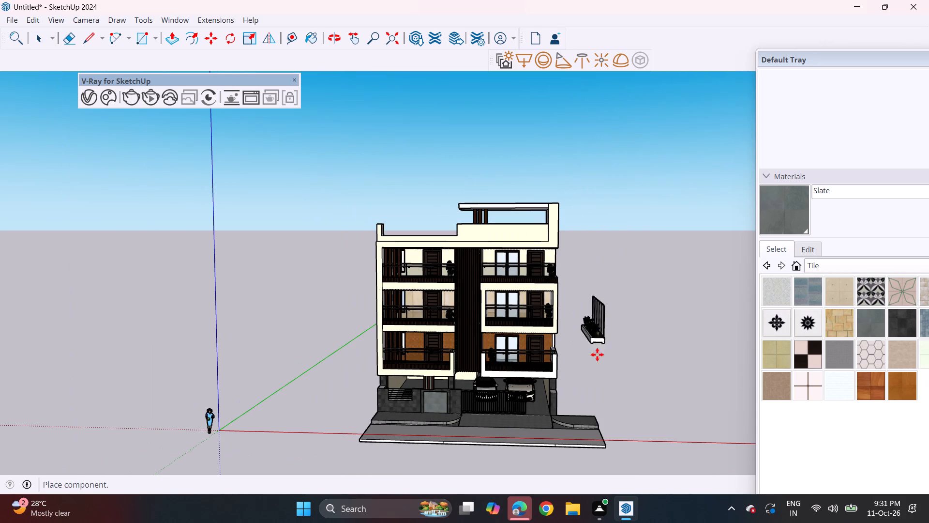
left_click(644, 392)
Explode the imported PLANTS component into its separate parts.
key("space")
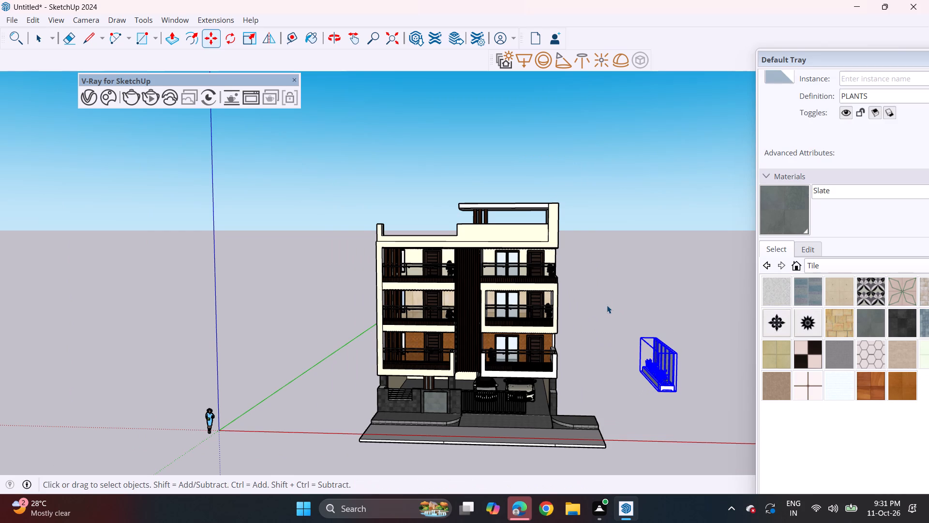
left_click_drag(607, 305, 677, 394)
right_click(664, 372)
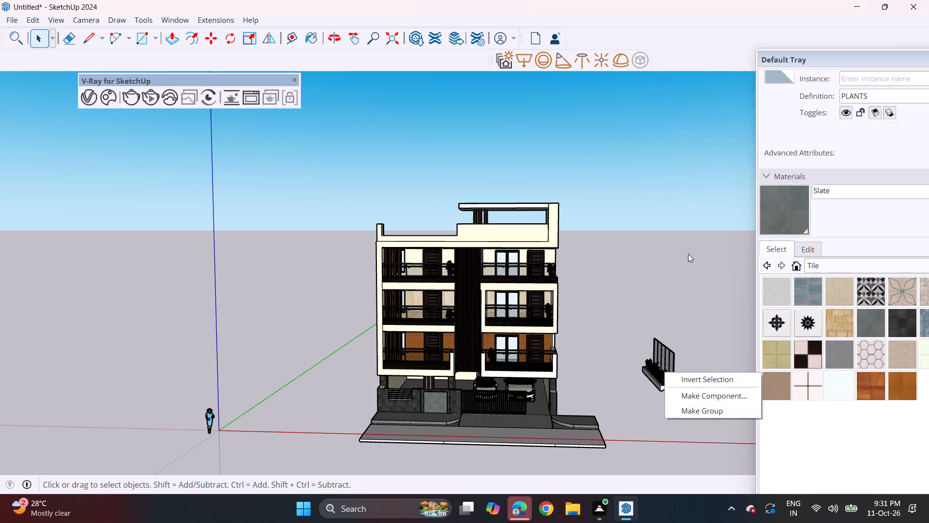
left_click(653, 369)
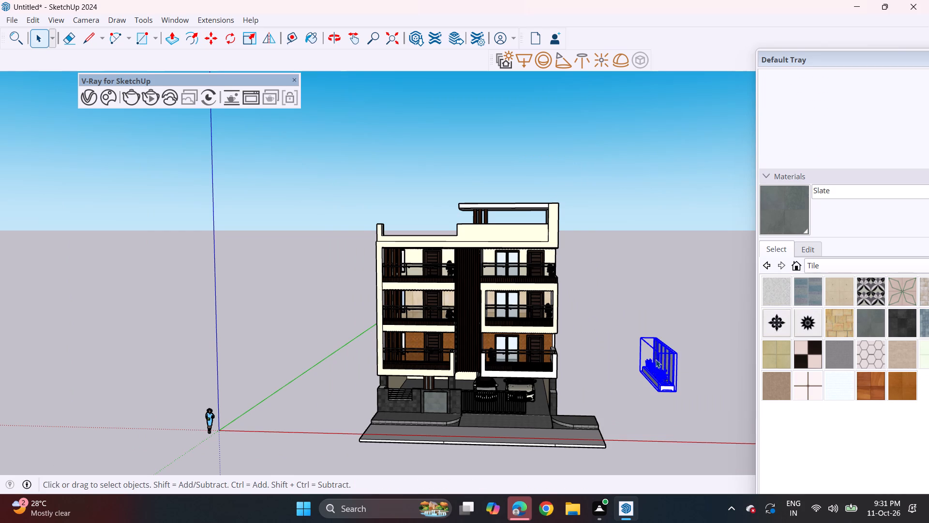
right_click(655, 359)
left_click(693, 116)
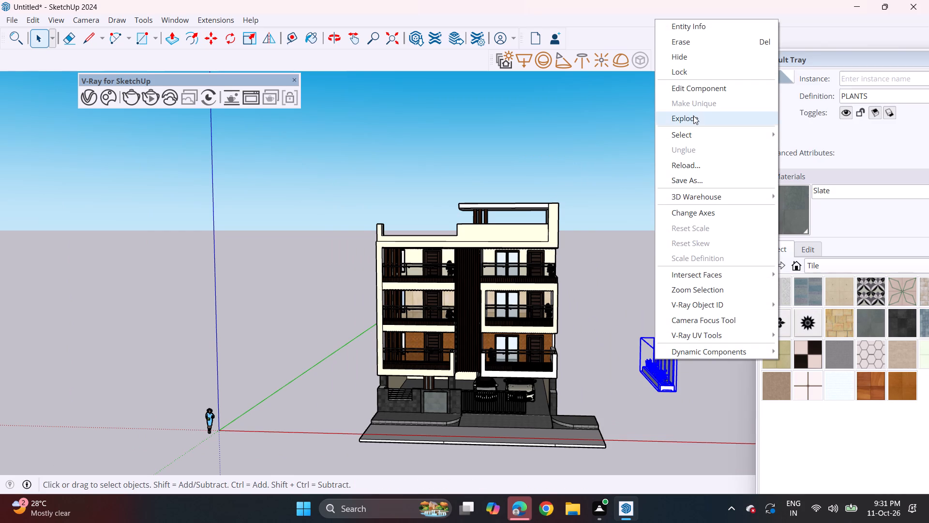
Delete the vertical slatted screen W1 from the exploded planter parts.
left_click(669, 355)
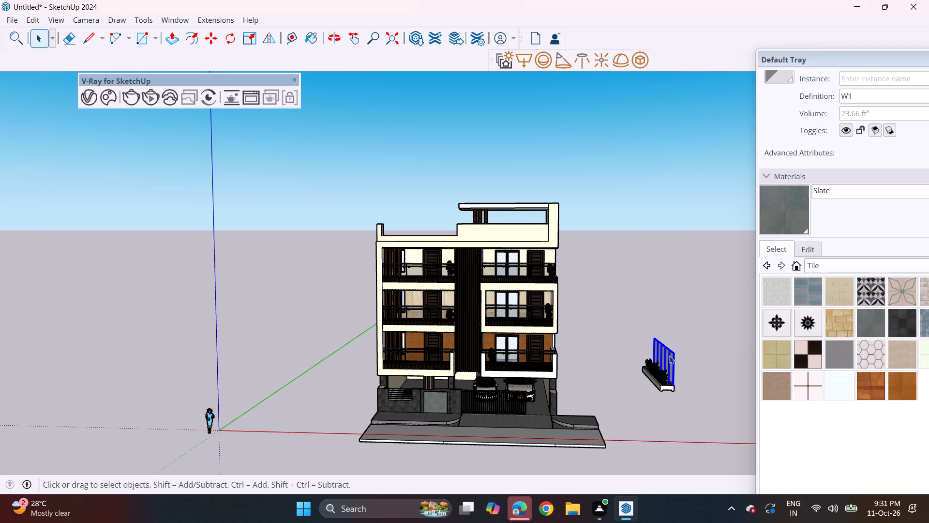
key("Delete")
Group the remaining planter box and plants into one object.
left_click_drag(634, 330, 681, 403)
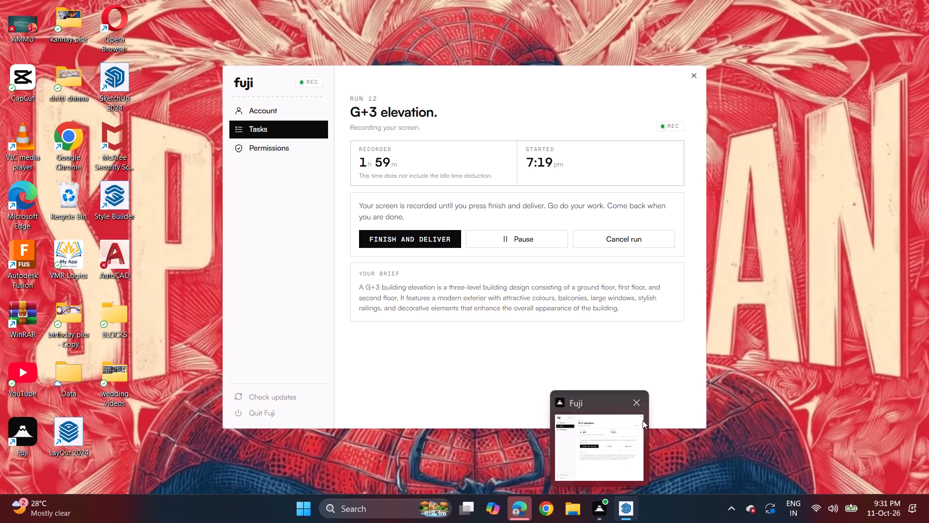
left_click_drag(623, 311, 685, 422)
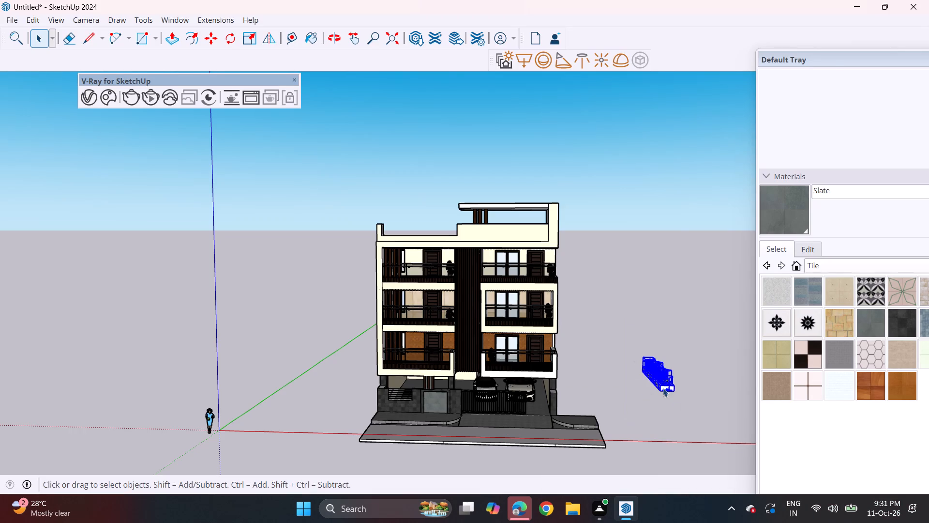
right_click(663, 388)
left_click(694, 256)
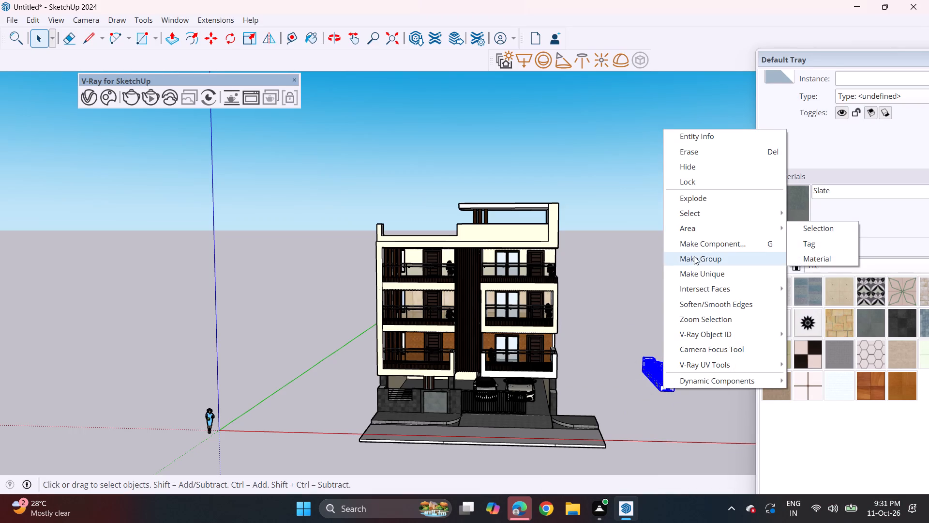
Rotate the planter group about the vertical axis so its long side runs parallel to the building's front facade.
left_click(232, 33)
middle_click_drag(598, 382, 606, 430)
left_click_drag(631, 418, 637, 418)
left_click(682, 415)
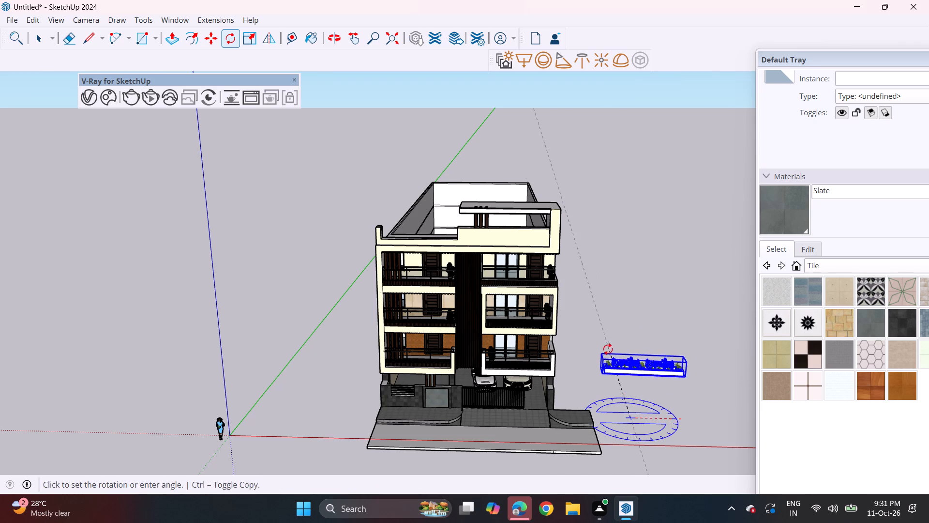
left_click(595, 352)
scroll(643, 392, "up", 4)
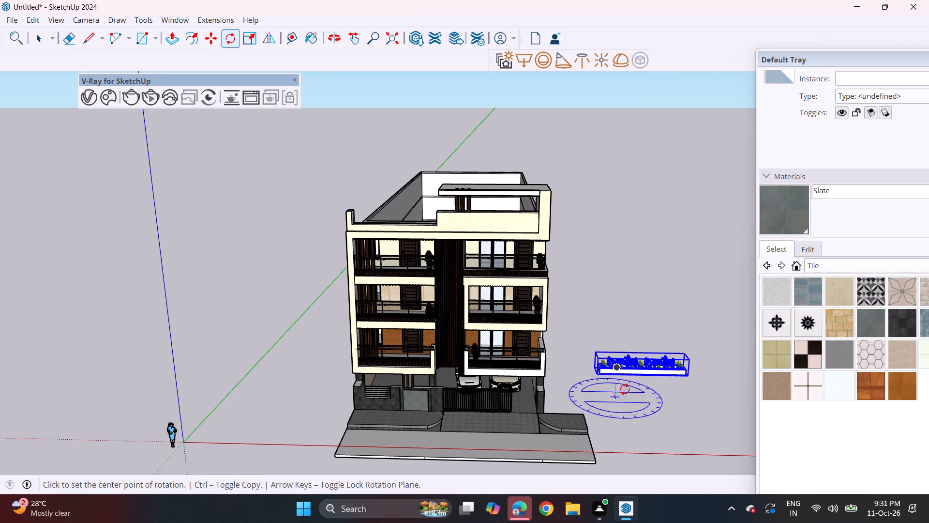
Move the planter group from beside the building to the front of the lower left balcony, against its inner end.
key("m")
left_click(684, 380)
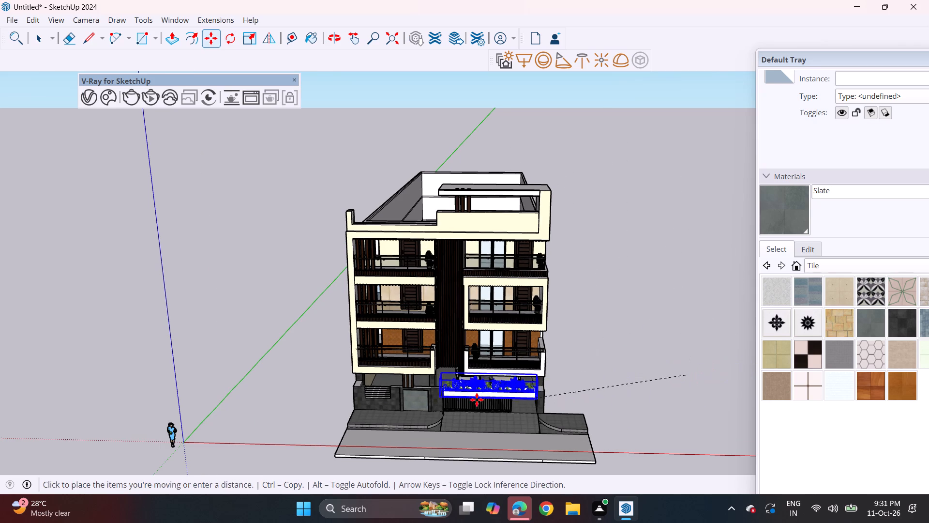
middle_click_drag(448, 376, 568, 315)
scroll(475, 355, "up", 6)
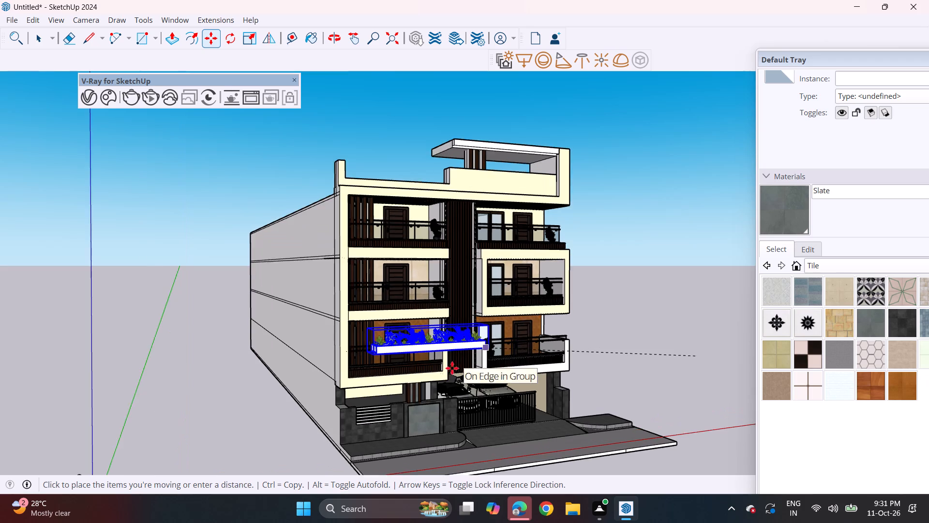
middle_click_drag(445, 376, 423, 445)
scroll(445, 376, "up", 8)
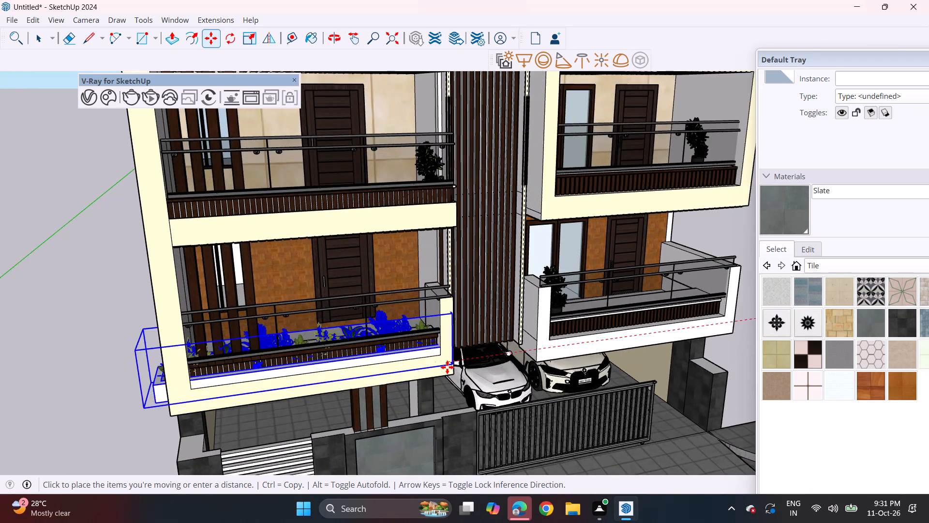
scroll(447, 367, "up", 4)
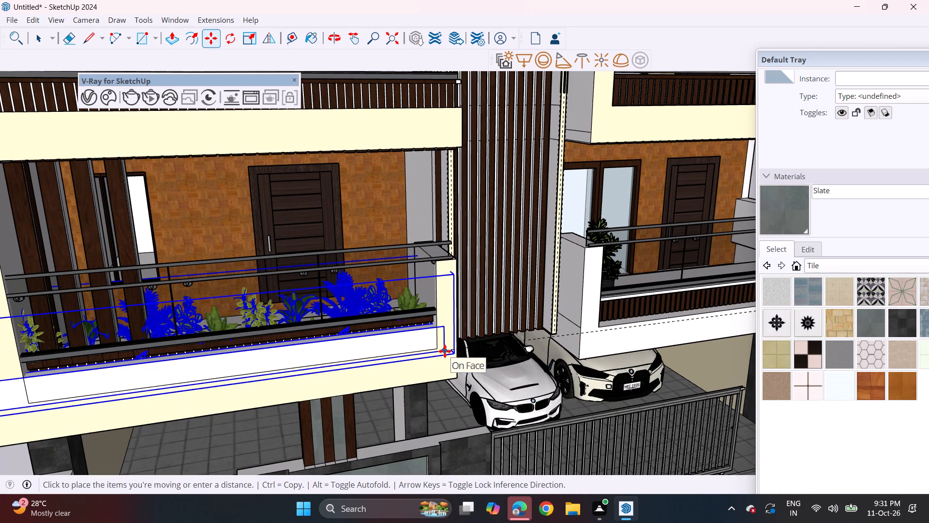
left_click(445, 351)
Move the planter group back from the balcony's front face into the lower left balcony.
middle_click_drag(445, 350, 214, 415)
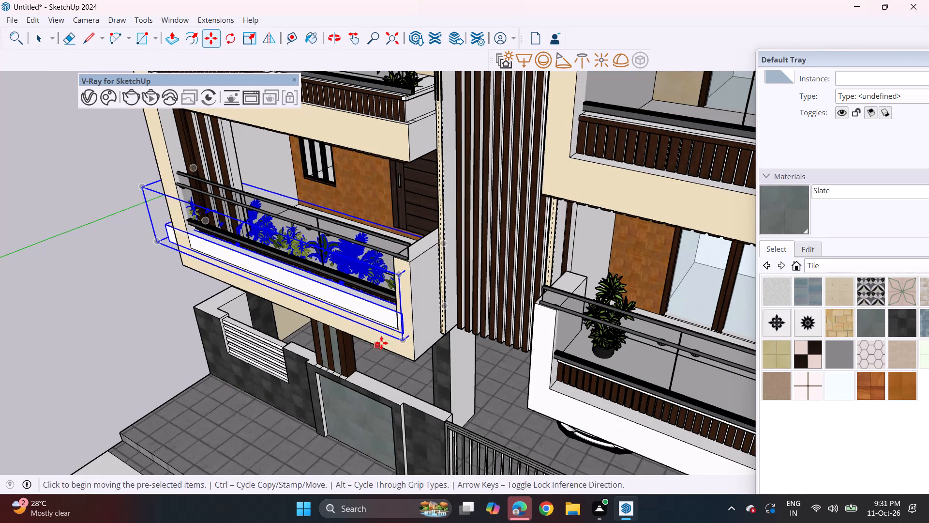
left_click(157, 245)
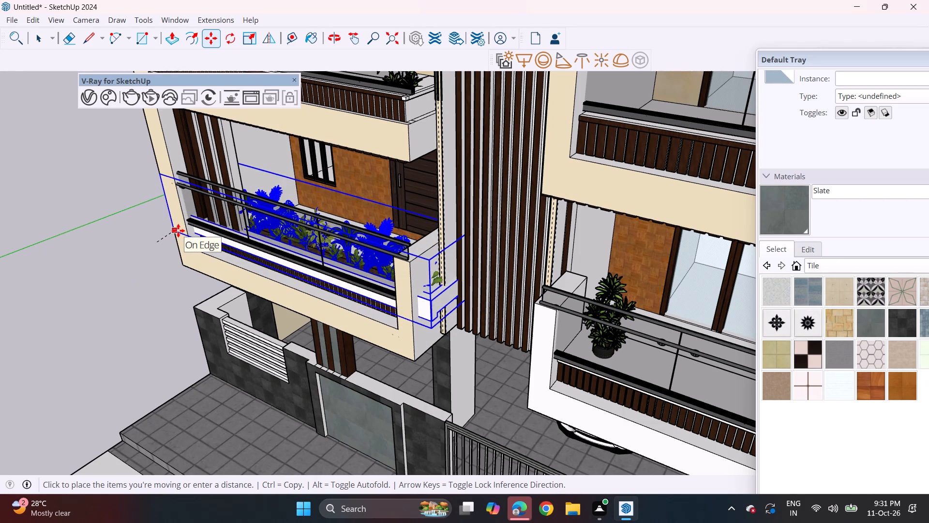
left_click(178, 231)
Lower the planter group slightly within the lower left balcony.
middle_click_drag(299, 233, 279, 146)
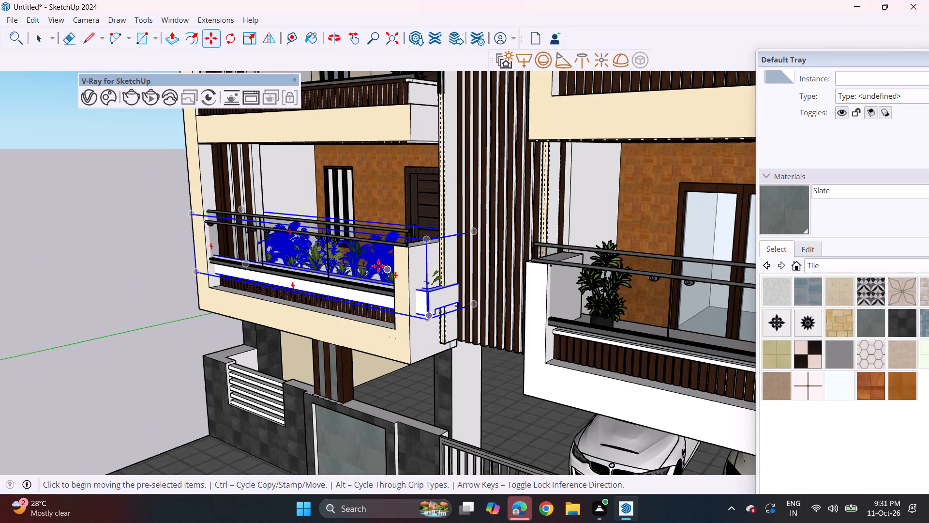
left_click(370, 232)
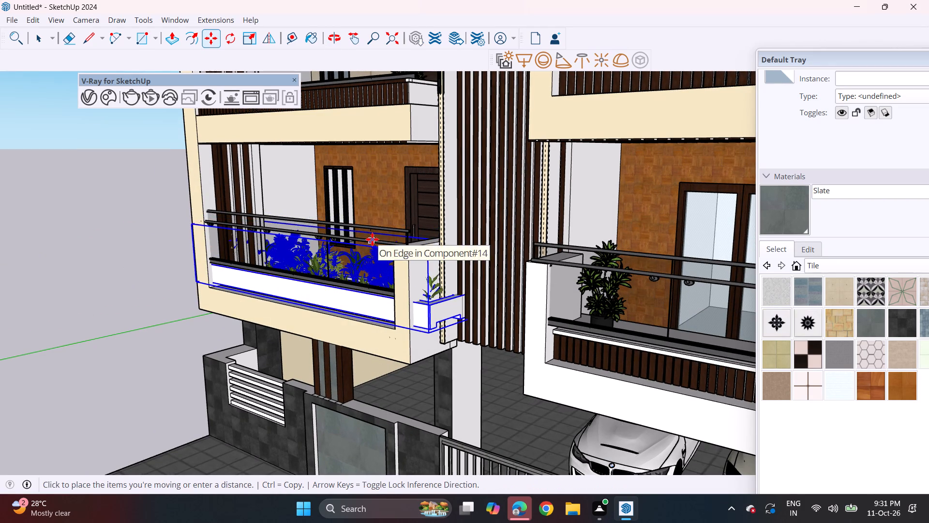
left_click(372, 244)
Move the planter group deeper into the lower left balcony, behind the glass railing.
middle_click_drag(324, 294, 338, 369)
left_click(339, 303)
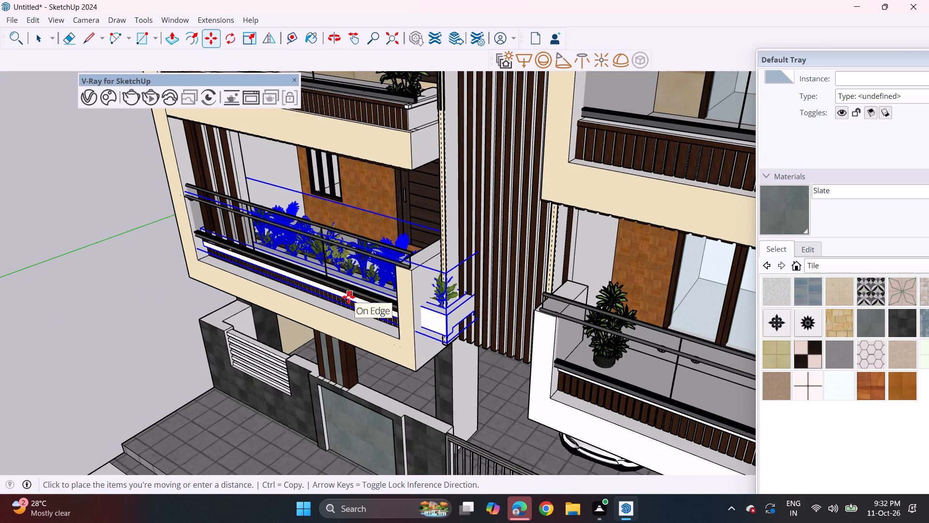
left_click(348, 297)
middle_click_drag(337, 302, 349, 358)
left_click(354, 274)
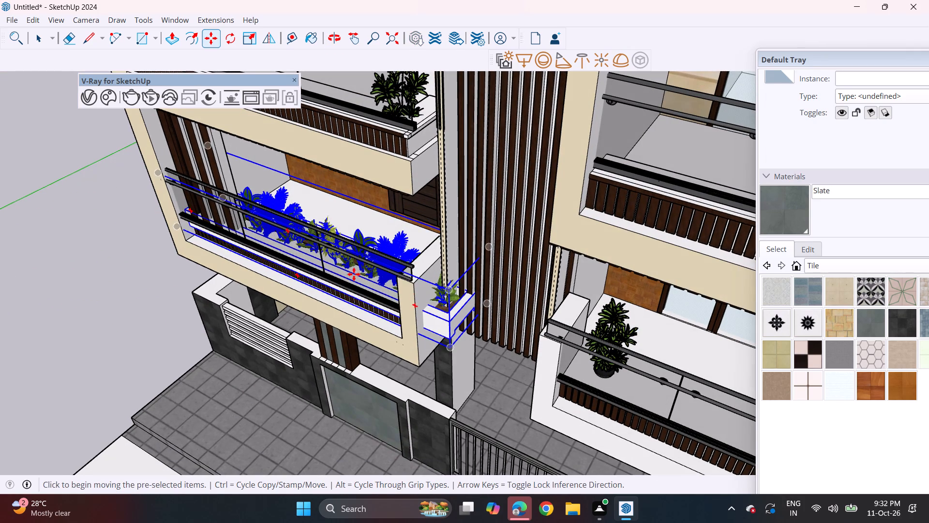
left_click(359, 267)
middle_click_drag(338, 292, 348, 235)
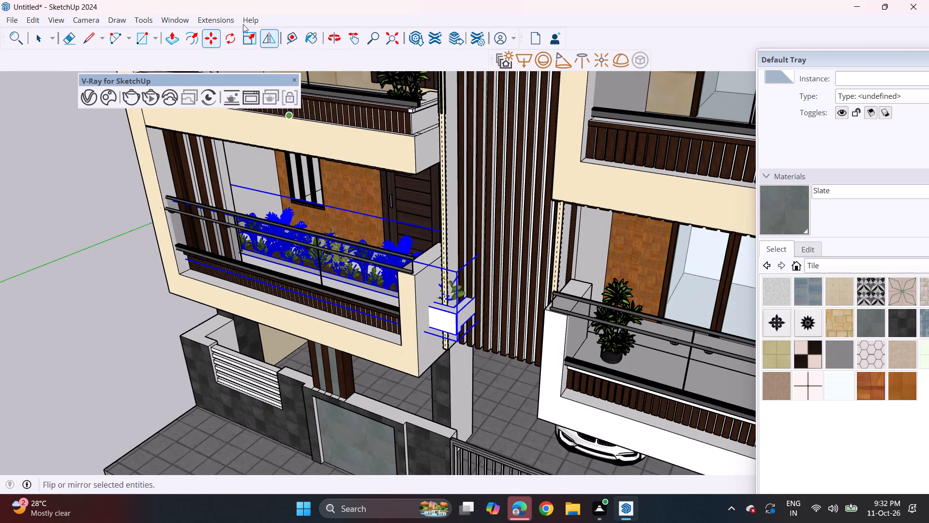
Scale the planter group shorter along its length so it ends inside the lower left balcony's side parapet.
left_click(250, 38)
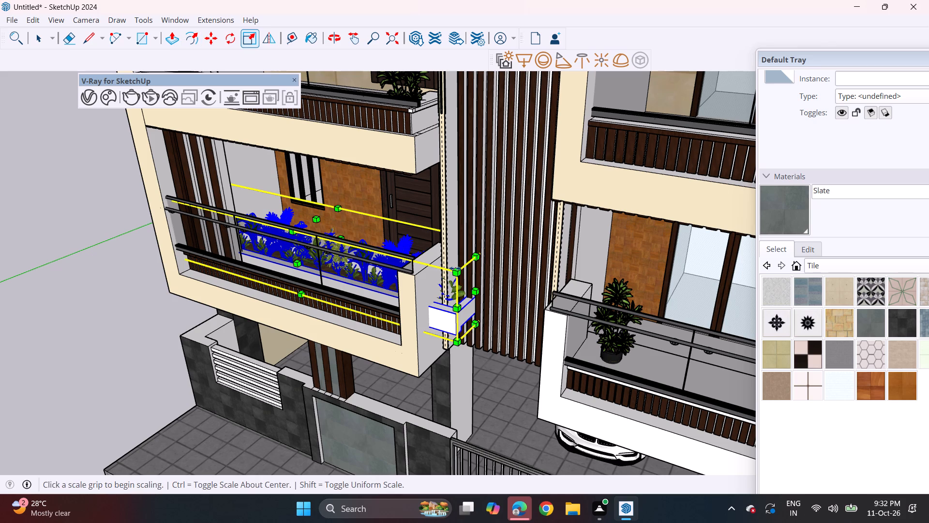
left_click(475, 294)
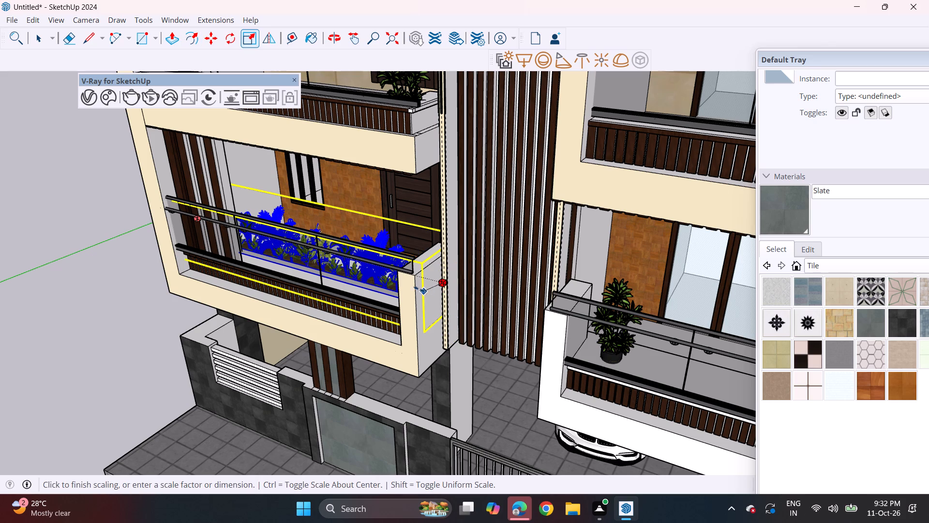
left_click(418, 289)
Copy the planter group straight up from the lower left balcony to the middle left balcony and clear the selection.
middle_click_drag(361, 338, 455, 154)
middle_click_drag(338, 246, 424, 307)
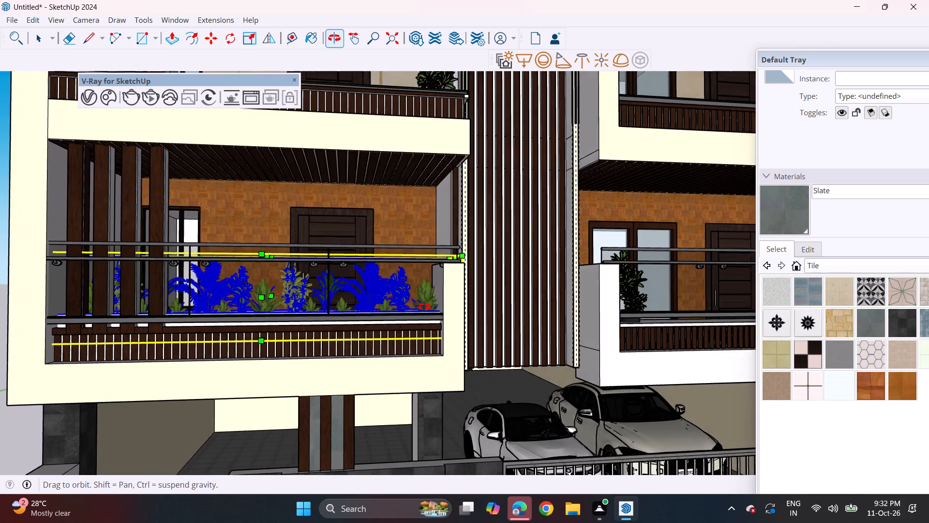
middle_click_drag(424, 307, 424, 312)
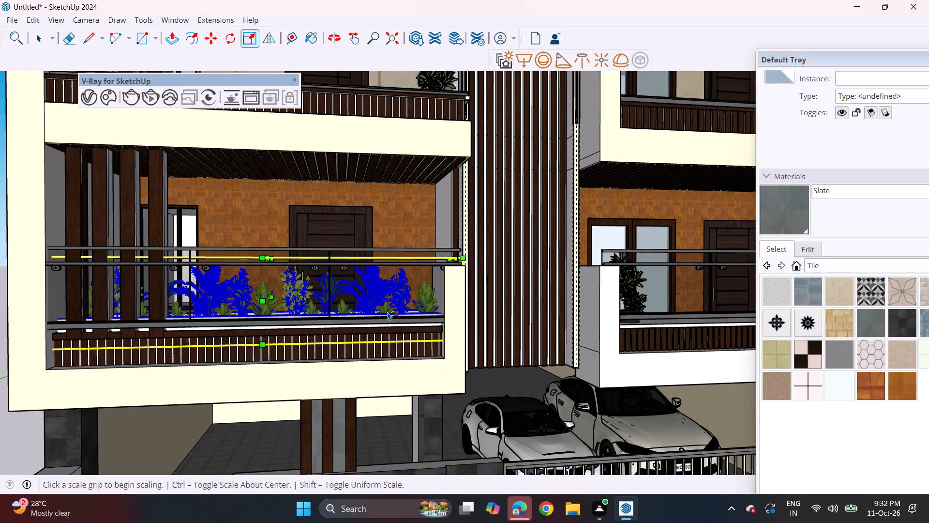
scroll(362, 308, "down", 1)
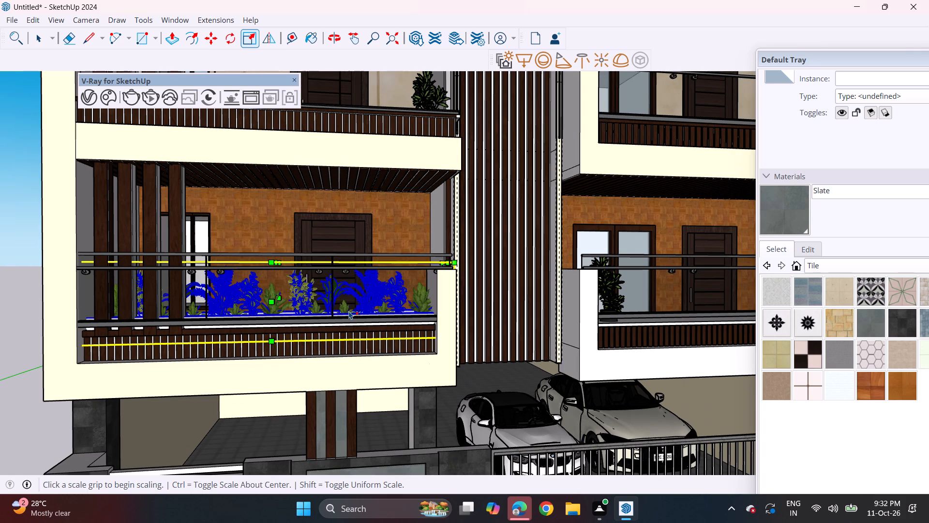
scroll(349, 311, "down", 6)
middle_click_drag(358, 296, 370, 362, "shift")
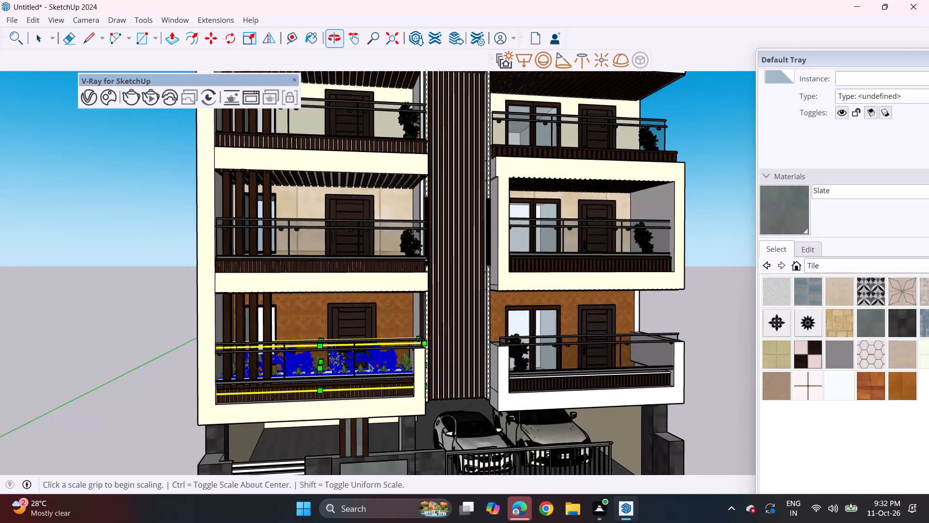
scroll(367, 355, "up", 3)
middle_click_drag(367, 385, 370, 398)
key("m")
left_click(366, 380)
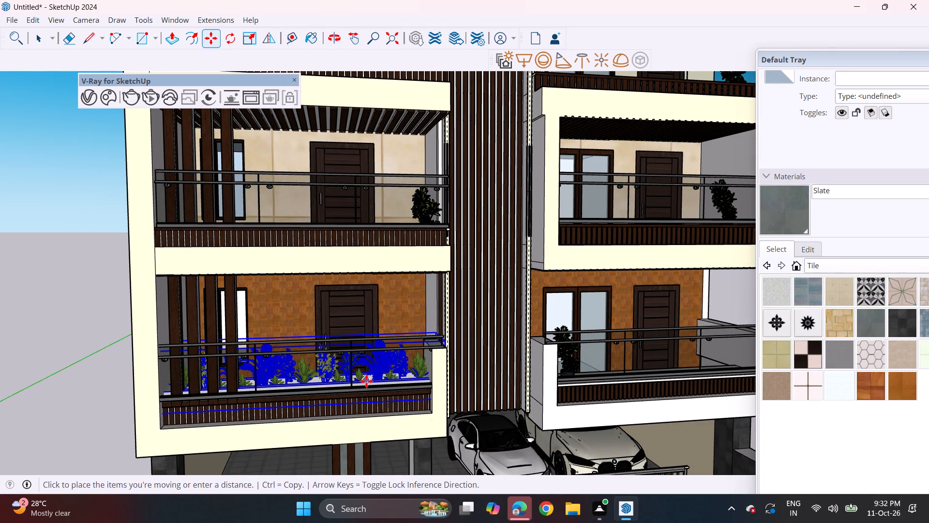
middle_click_drag(345, 271, 379, 366, "shift")
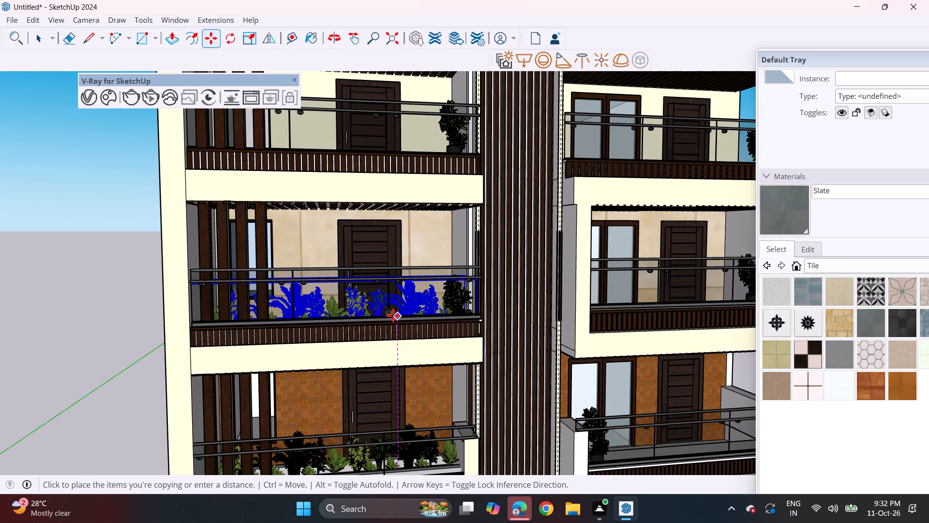
left_click(393, 315)
middle_click_drag(455, 327, 356, 306)
key("space")
left_click_drag(107, 323, 114, 326)
Import the Round+Planter+with+Plant_251006 model from the Downloads folder.
scroll(141, 329, "down", 6)
middle_click_drag(183, 365, 255, 372)
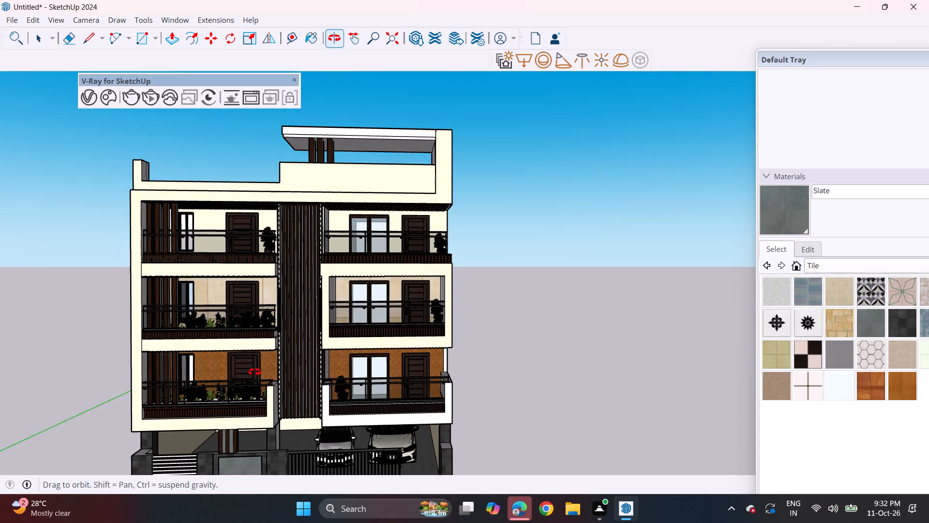
middle_click_drag(255, 372, 249, 367)
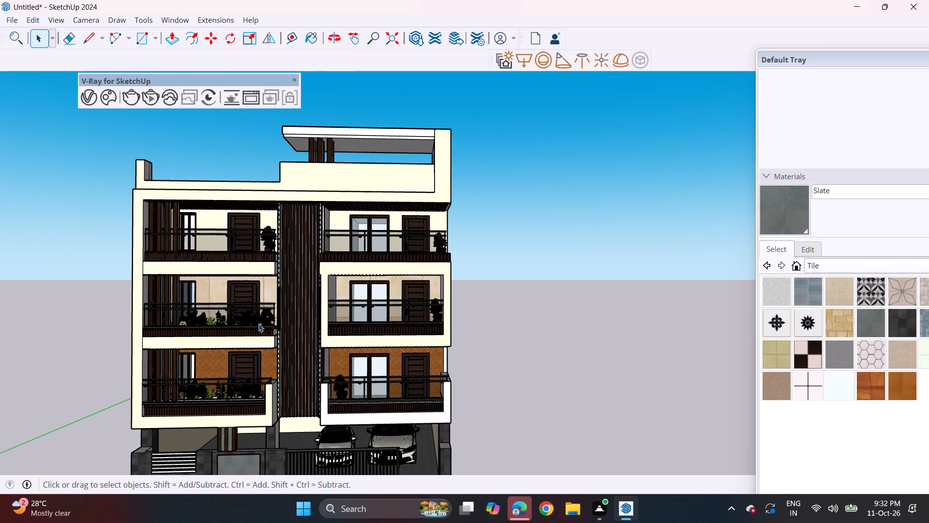
scroll(288, 308, "up", 3)
left_click_drag(17, 17, 19, 22)
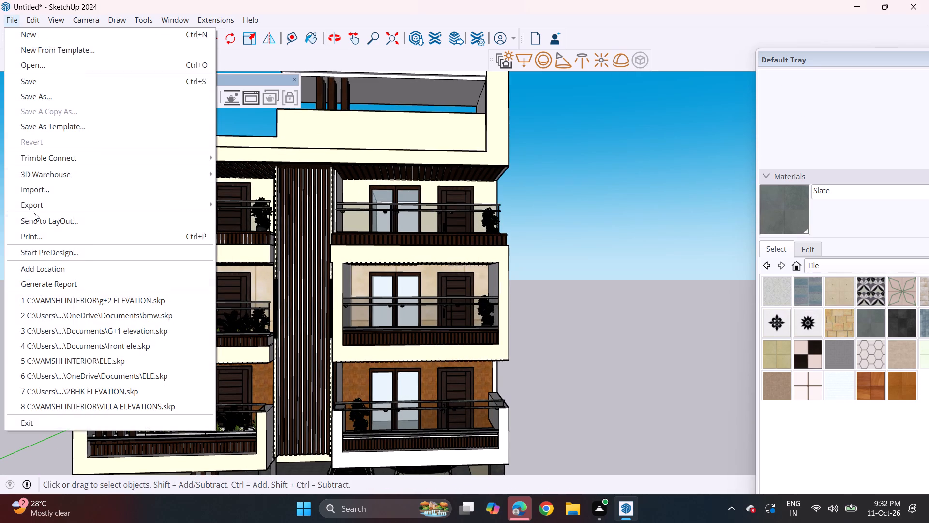
left_click(49, 183)
scroll(169, 212, "down", 7)
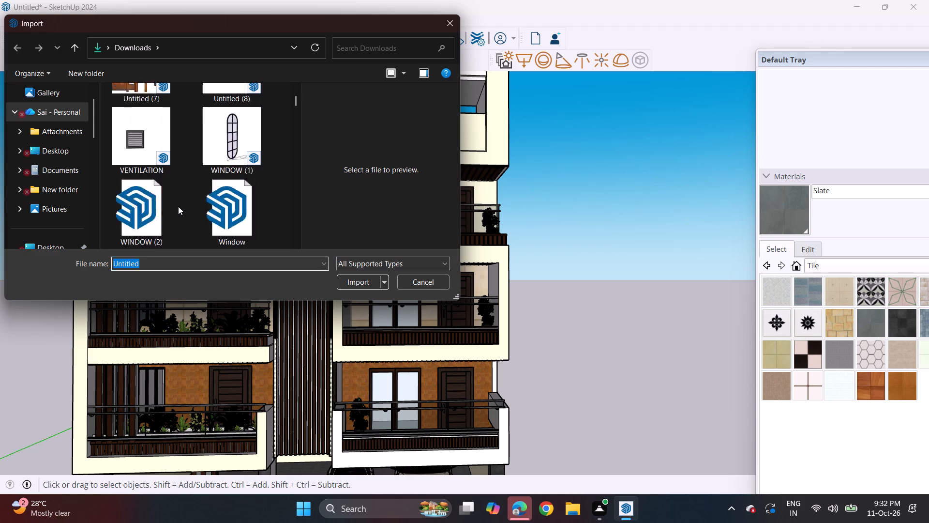
scroll(179, 206, "down", 6)
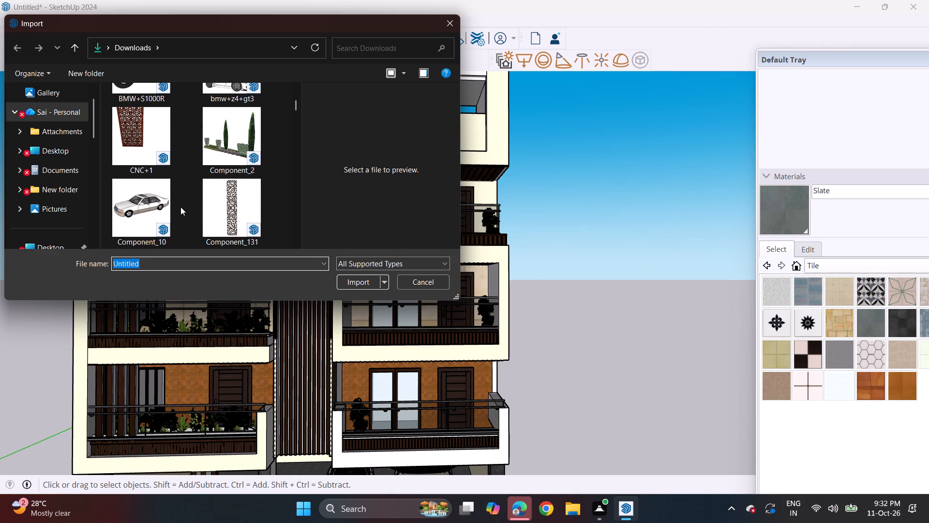
scroll(180, 207, "down", 2)
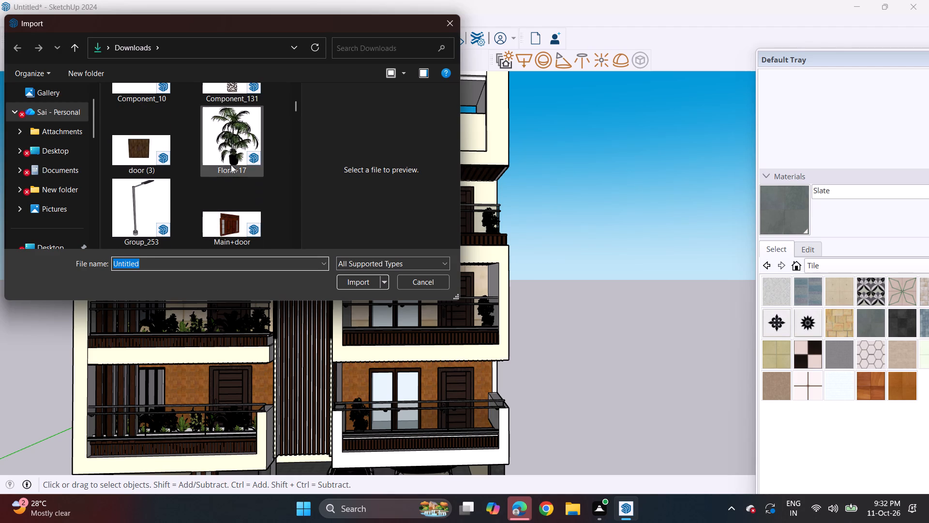
scroll(227, 164, "down", 3)
left_click(165, 185)
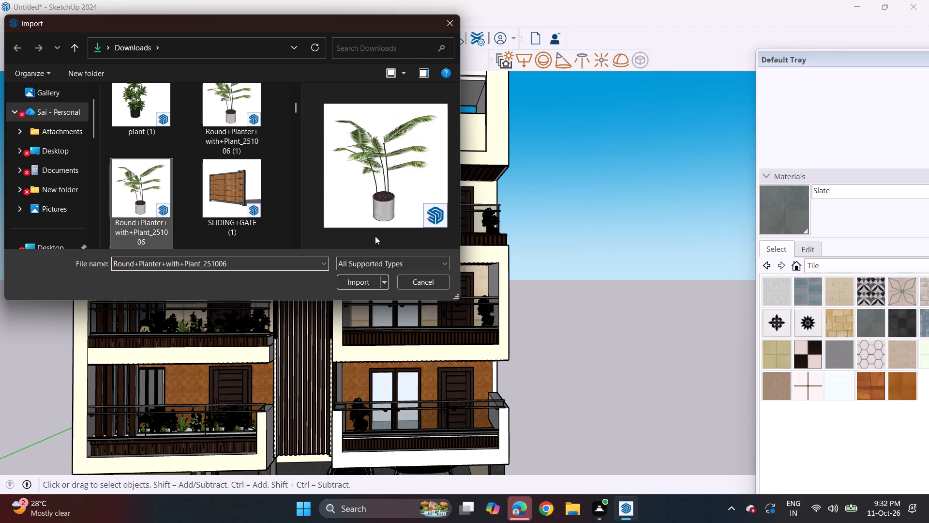
left_click(370, 283)
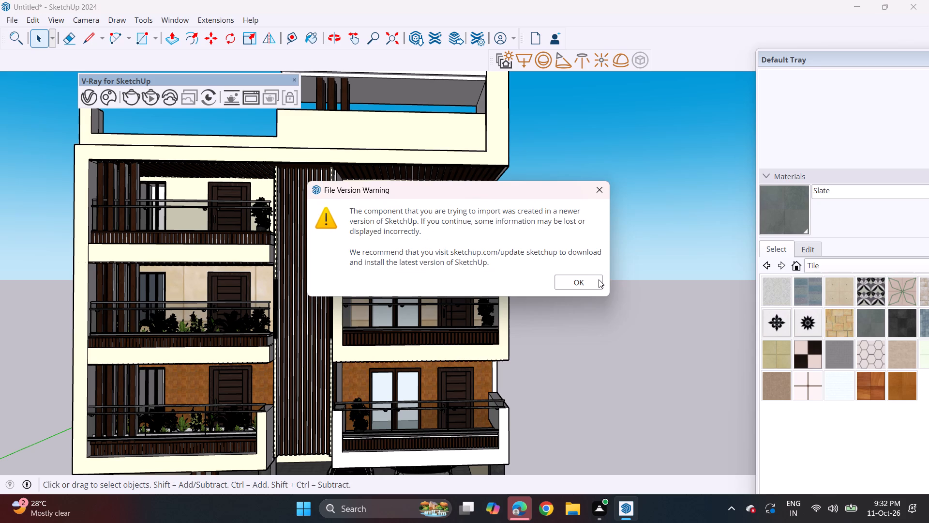
left_click(581, 286)
Place the round planter on the top right balcony's floor, at the end opposite the existing potted plant.
middle_click_drag(437, 264, 318, 411)
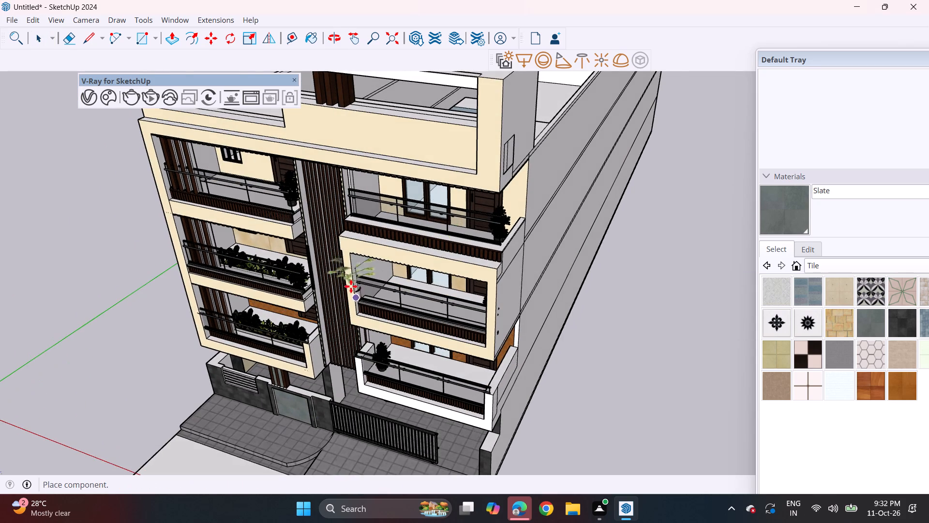
scroll(363, 240, "up", 6)
middle_click_drag(371, 222, 338, 248)
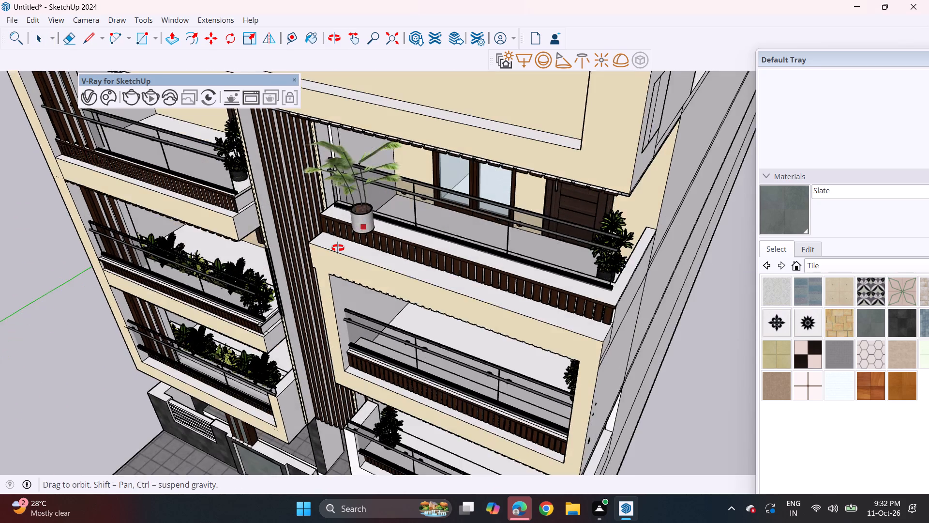
middle_click_drag(338, 248, 333, 247)
middle_click_drag(397, 215, 156, 193)
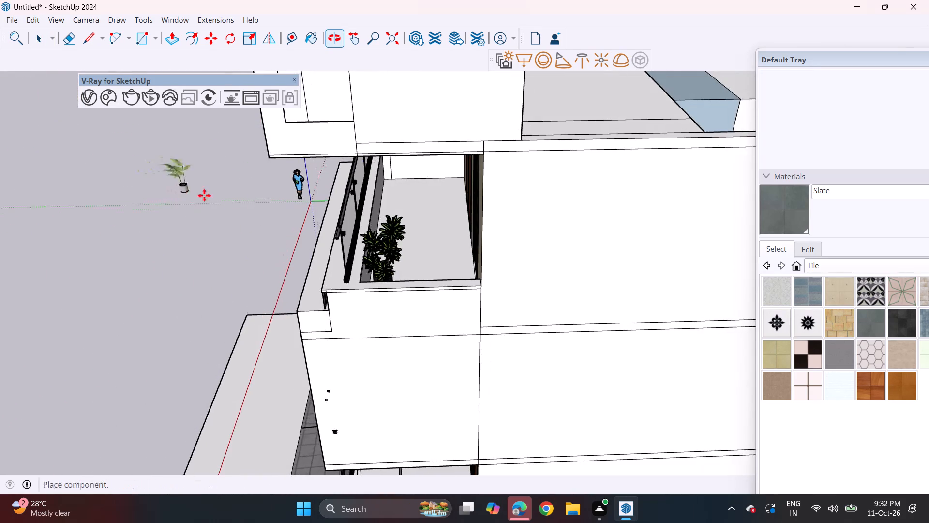
left_click(401, 183)
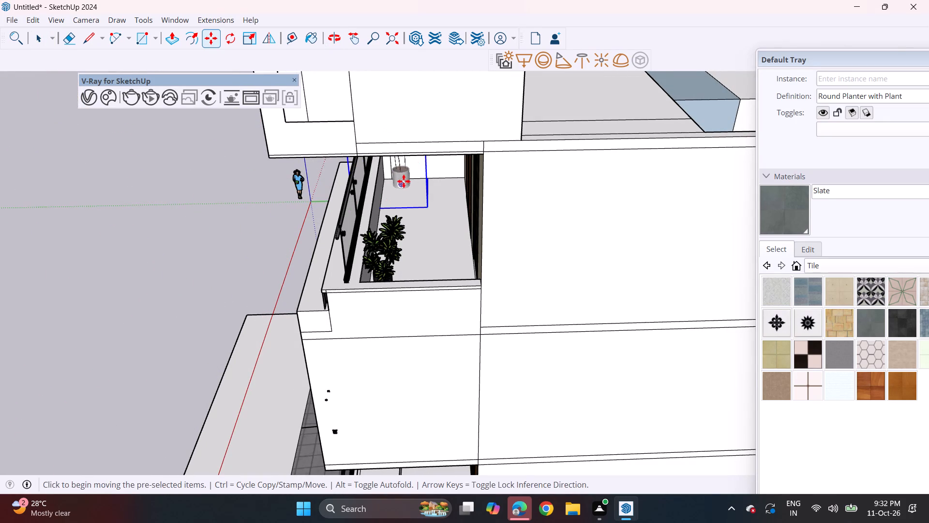
Copy the round planter from the top right balcony down to the inner end of the middle right balcony.
left_click(404, 181)
middle_click_drag(318, 276, 471, 144)
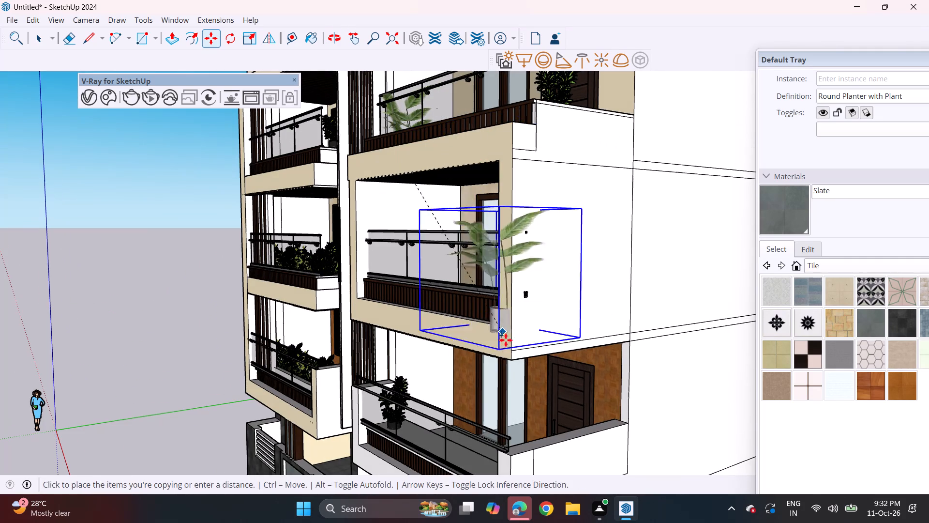
middle_click_drag(417, 310, 475, 452)
middle_click_drag(452, 403, 428, 437)
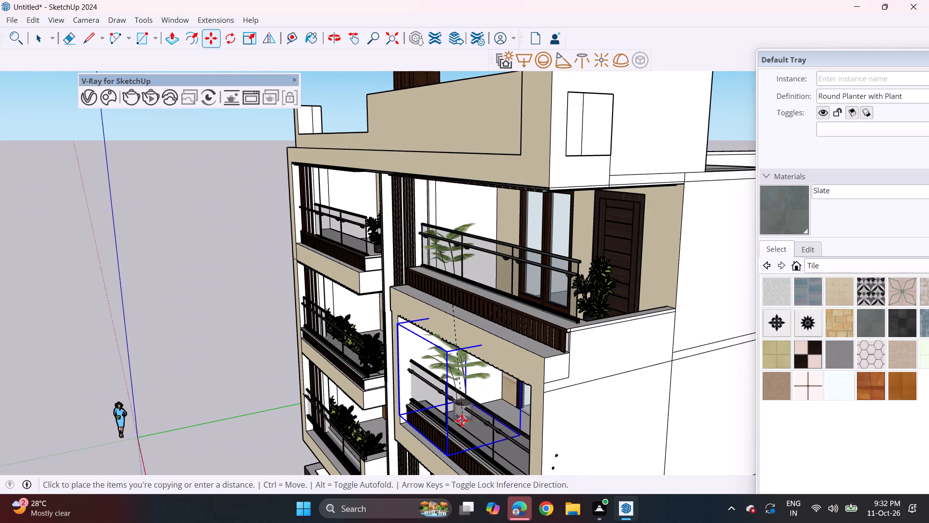
left_click(452, 422)
Copy the round planter from the middle right balcony up to the front left corner of the roof terrace.
middle_click_drag(441, 423, 609, 343)
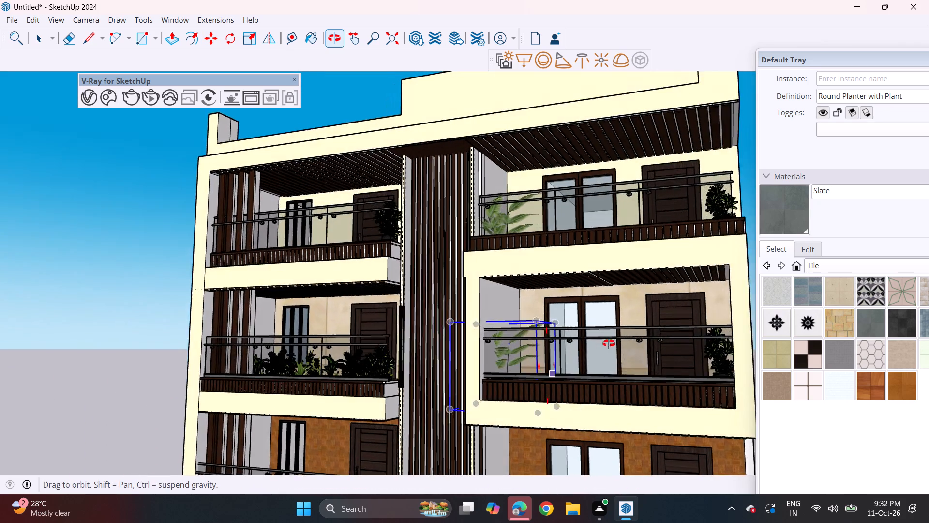
middle_click_drag(609, 343, 621, 352)
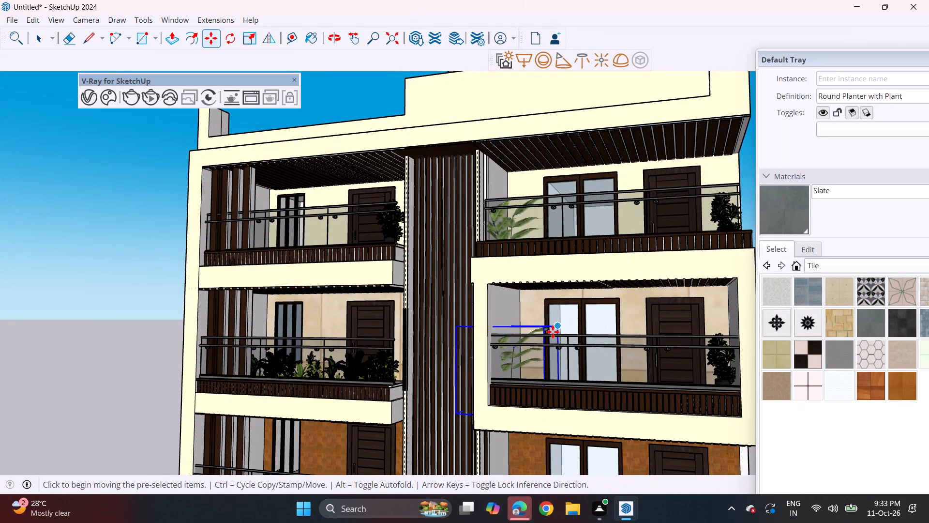
left_click(553, 332)
middle_click_drag(533, 422, 536, 262, "shift")
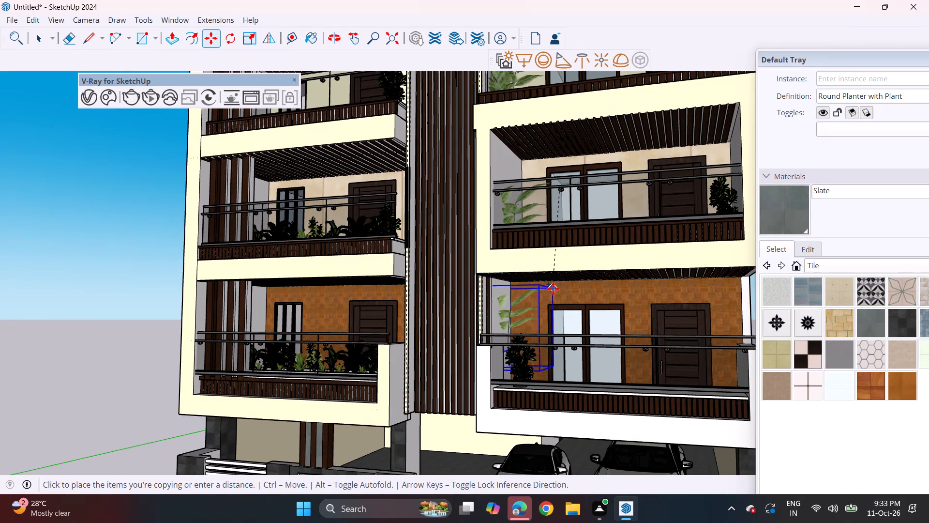
middle_click_drag(381, 282, 460, 310)
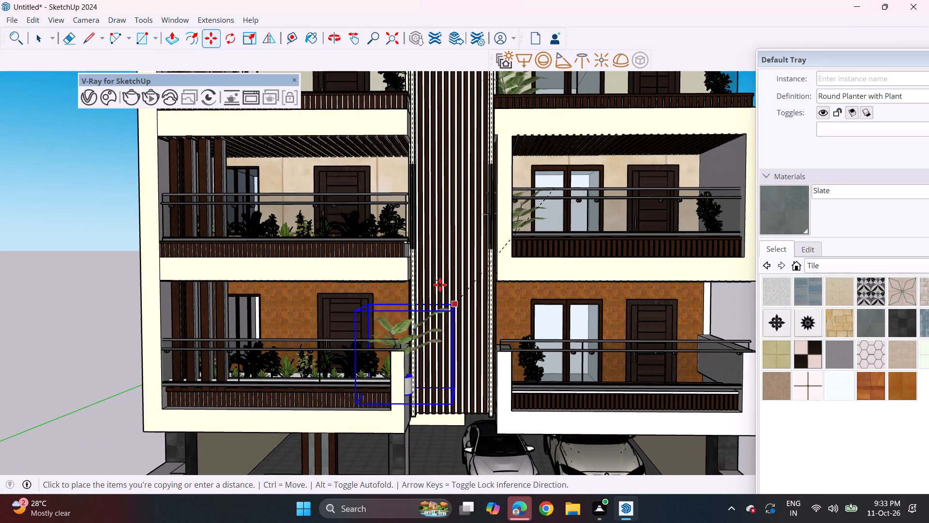
middle_click_drag(386, 231, 487, 365, "shift")
middle_click_drag(467, 319, 384, 199)
scroll(451, 303, "up", 1)
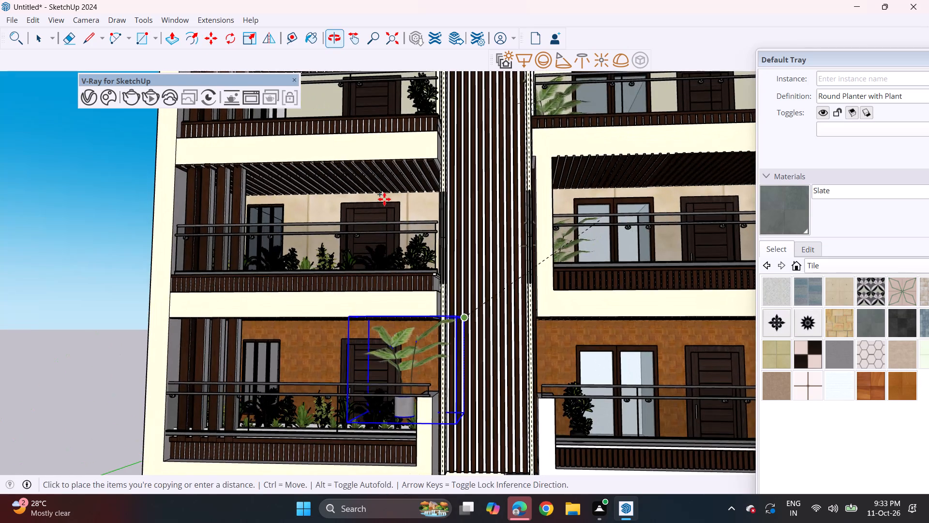
middle_click_drag(387, 207, 480, 434, "shift")
middle_click_drag(421, 203, 475, 333, "shift")
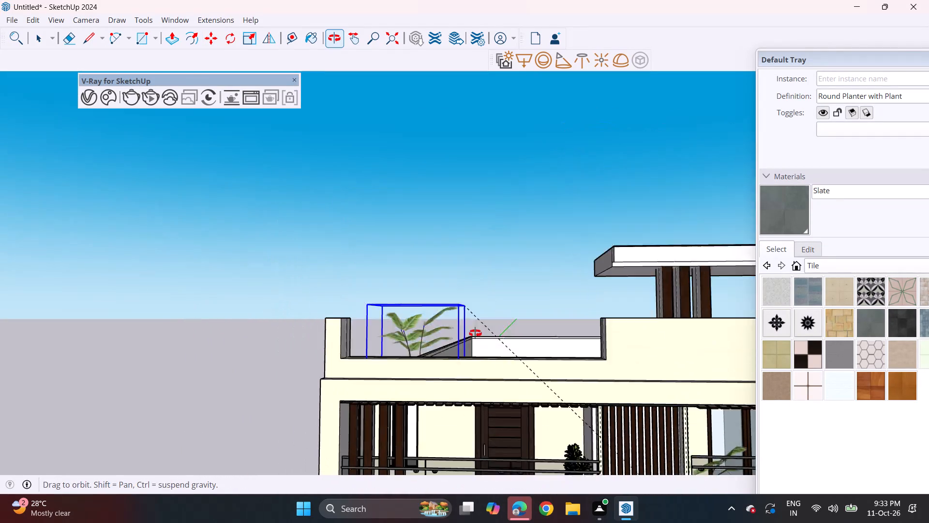
middle_click_drag(475, 333, 479, 344, "shift")
middle_click_drag(436, 317, 446, 384)
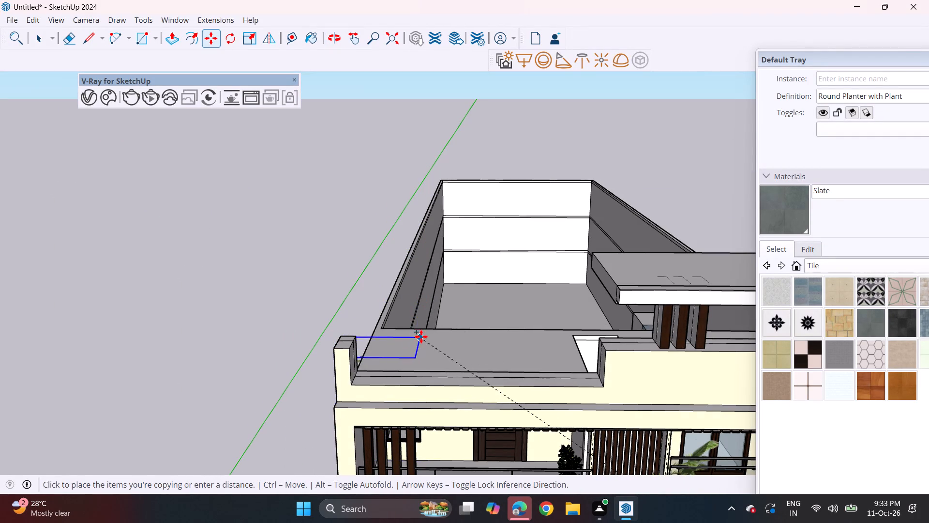
left_click(424, 332)
Move the roof copy of the round planter inward from outside the side wall to behind the terrace's front corner parapet.
middle_click_drag(348, 393, 508, 328)
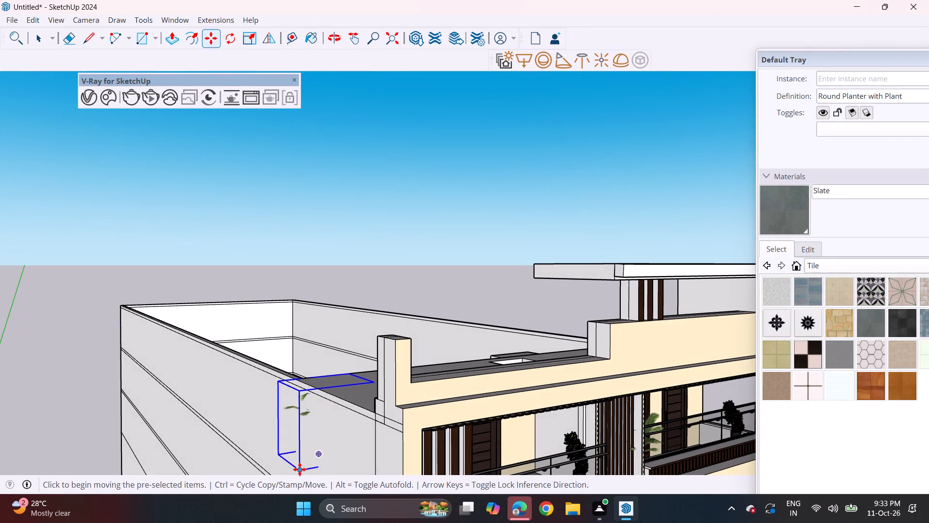
left_click(300, 469)
left_click(370, 406)
middle_click_drag(493, 373, 422, 376)
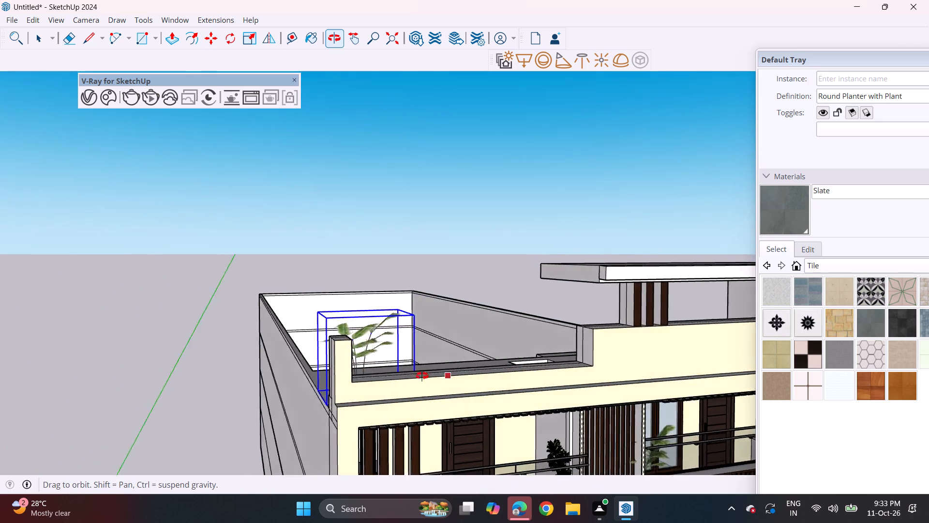
middle_click_drag(422, 376, 298, 360)
scroll(497, 371, "down", 2)
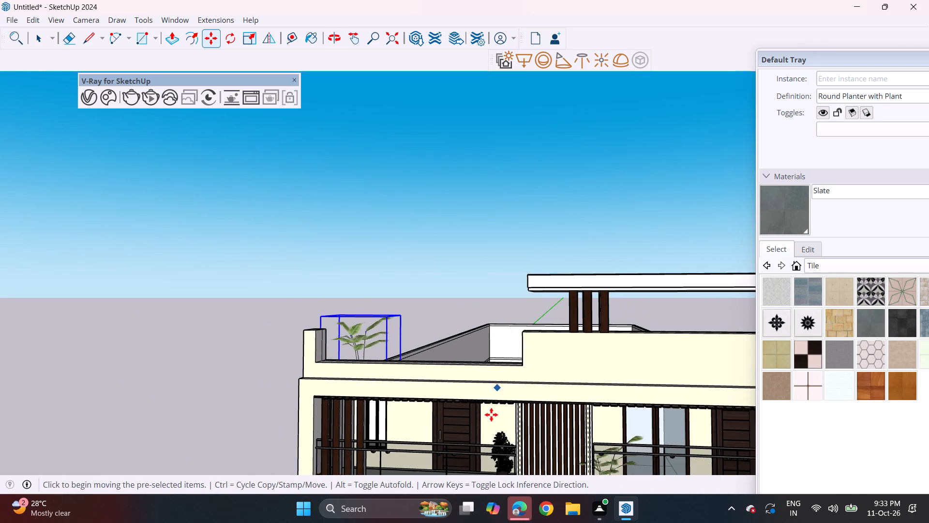
Copy the dark-leaved potted plant from the top left balcony onto the roof terrace, beside the raised parapet wall.
key("space")
left_click(505, 442)
key("m")
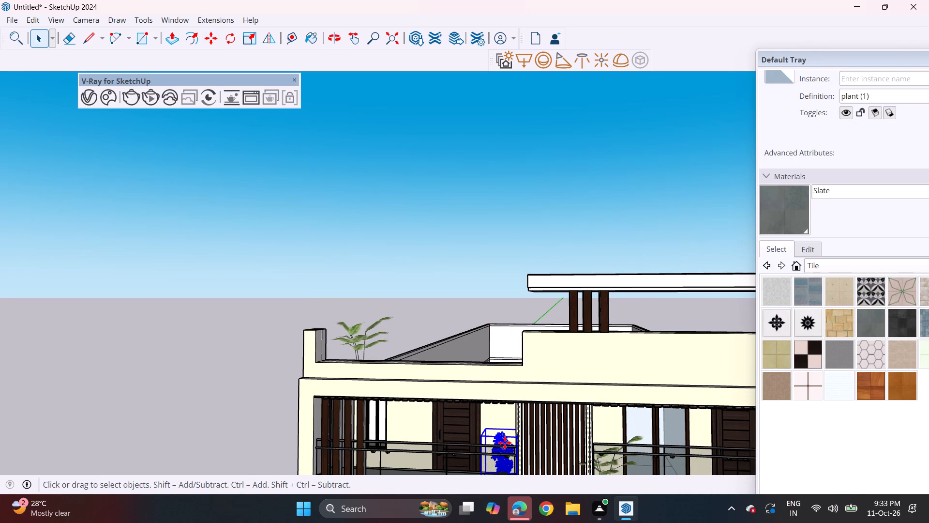
left_click(505, 440)
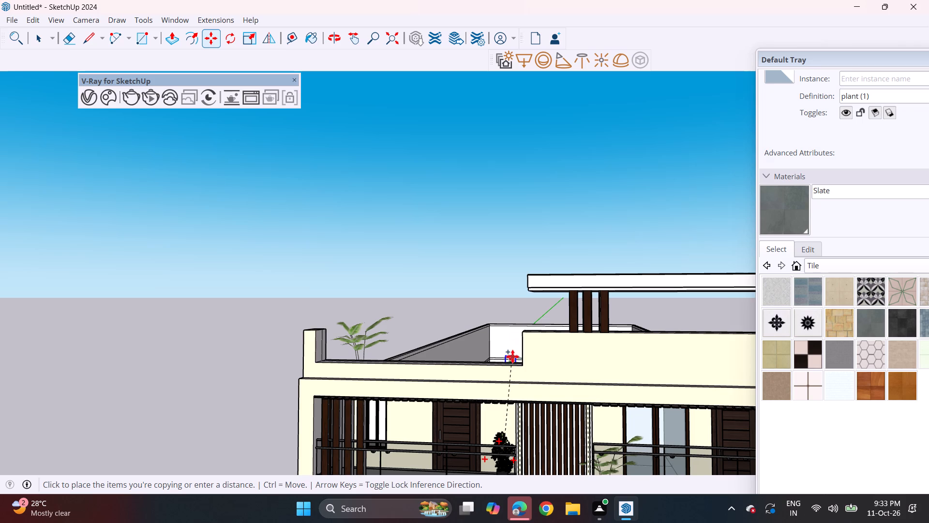
left_click(521, 372)
middle_click_drag(504, 424, 673, 482)
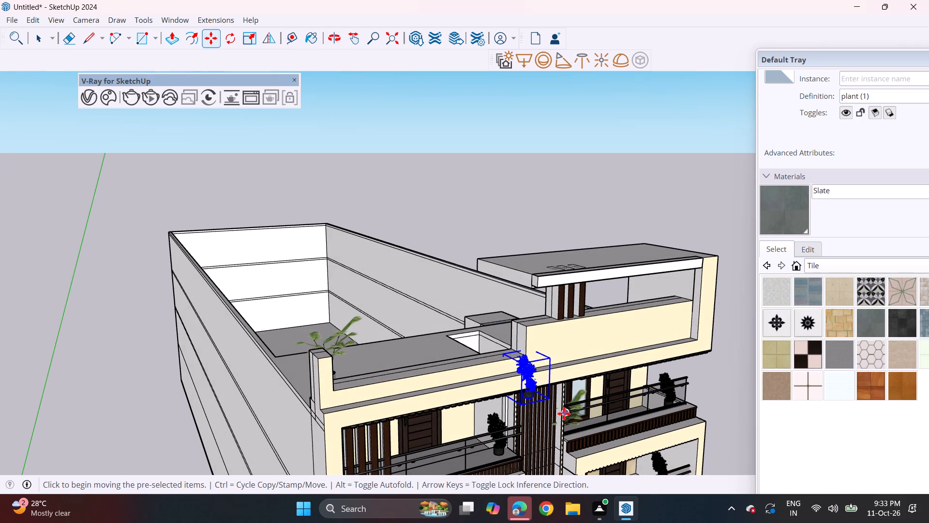
left_click(552, 401)
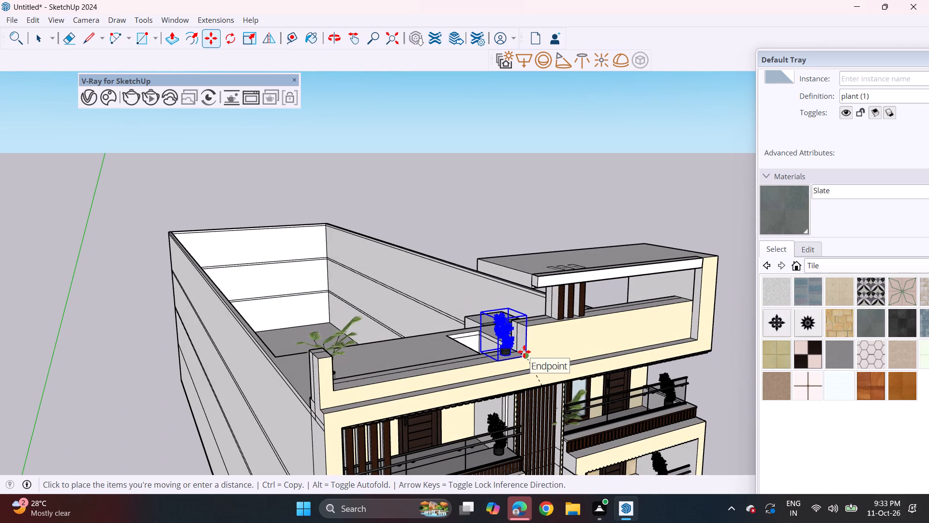
left_click(524, 352)
Copy the top left balcony's glass railing up to the low front parapet of the roof terrace.
middle_click_drag(529, 374, 408, 310)
scroll(362, 361, "down", 2)
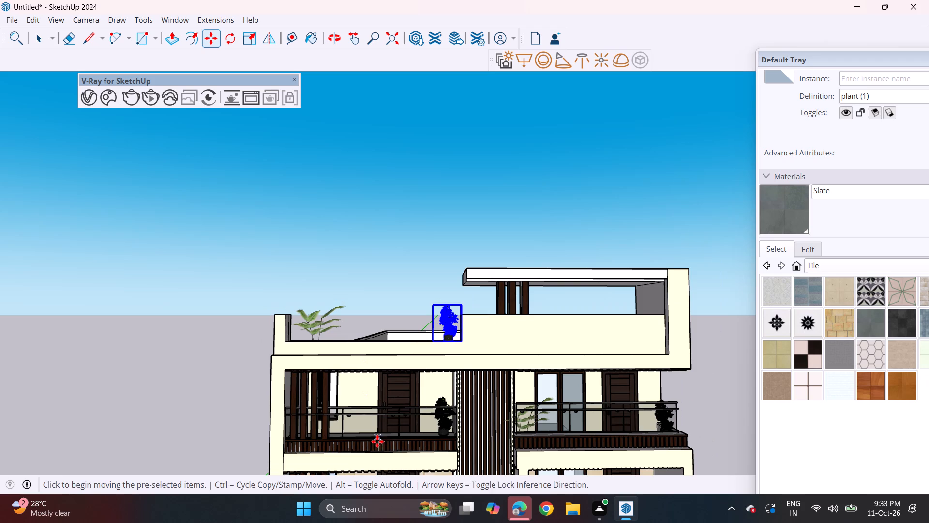
key("space")
left_click(382, 439)
scroll(388, 436, "up", 3)
key("m")
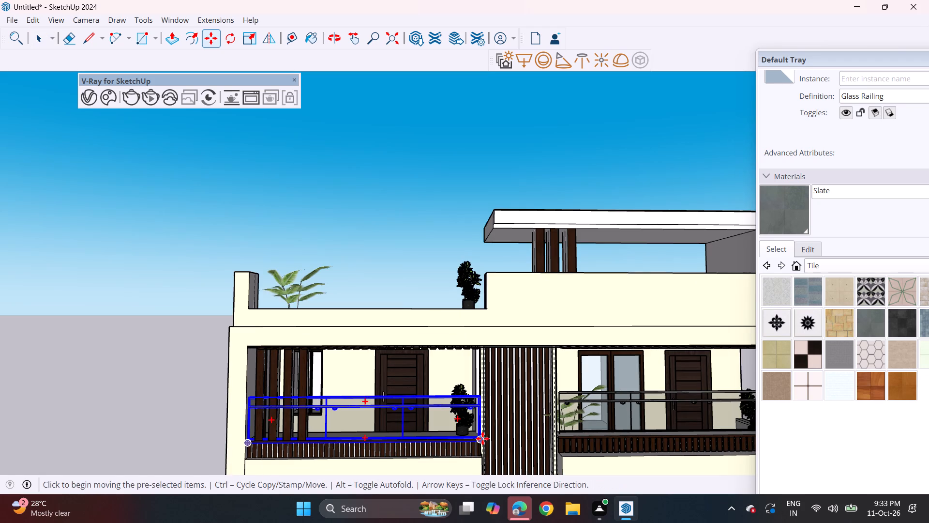
left_click(482, 438)
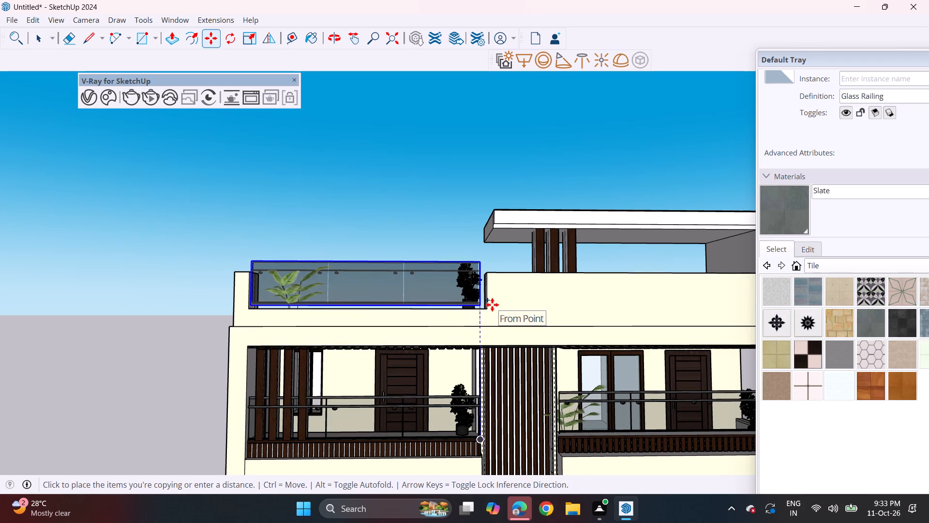
left_click(492, 308)
Move the roof glass railing back from the facade's front edge onto the top of the low parapet.
middle_click_drag(475, 308, 418, 411)
scroll(456, 359, "up", 3)
middle_click_drag(456, 359, 455, 351)
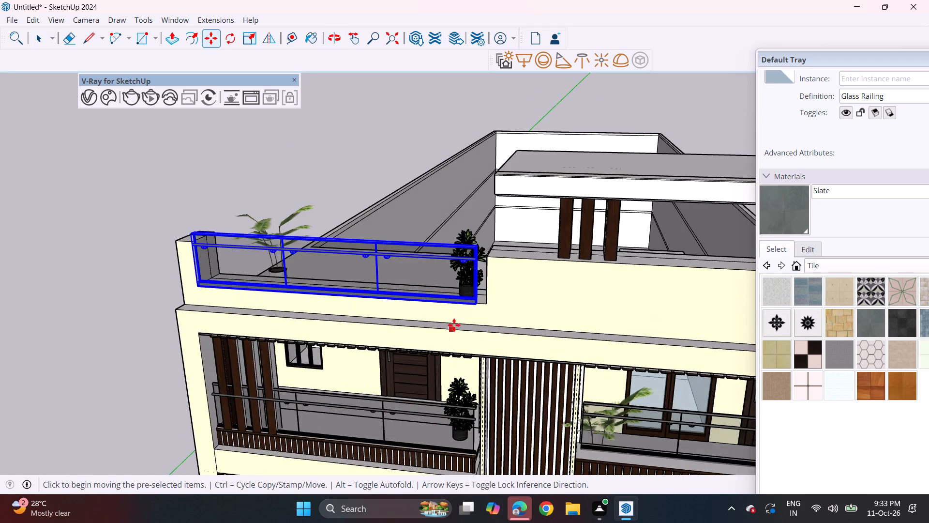
scroll(454, 325, "up", 2)
middle_click_drag(475, 324, 366, 398)
scroll(435, 361, "up", 4)
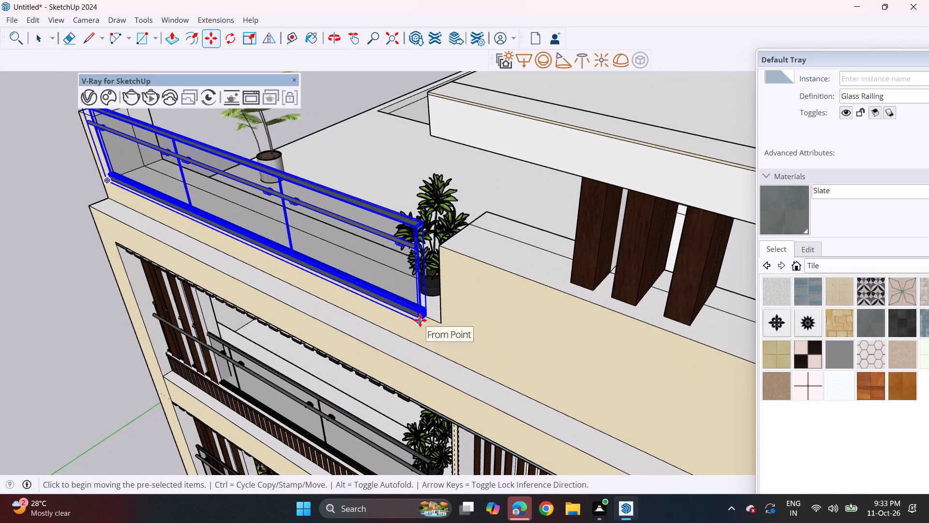
left_click(420, 320)
left_click(428, 317)
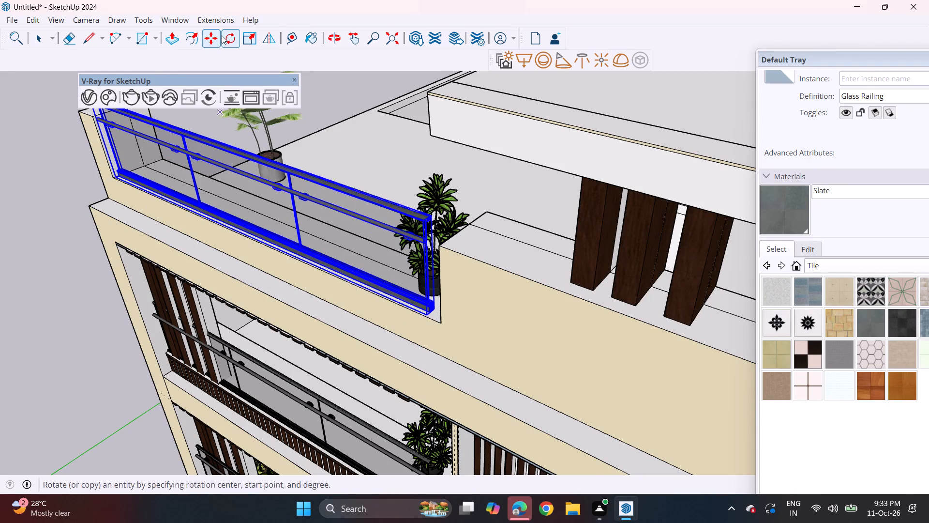
Scale the roof glass railing lengthwise so its inner end meets the raised parapet wall.
left_click_drag(251, 36, 255, 46)
left_click_drag(431, 266, 435, 268)
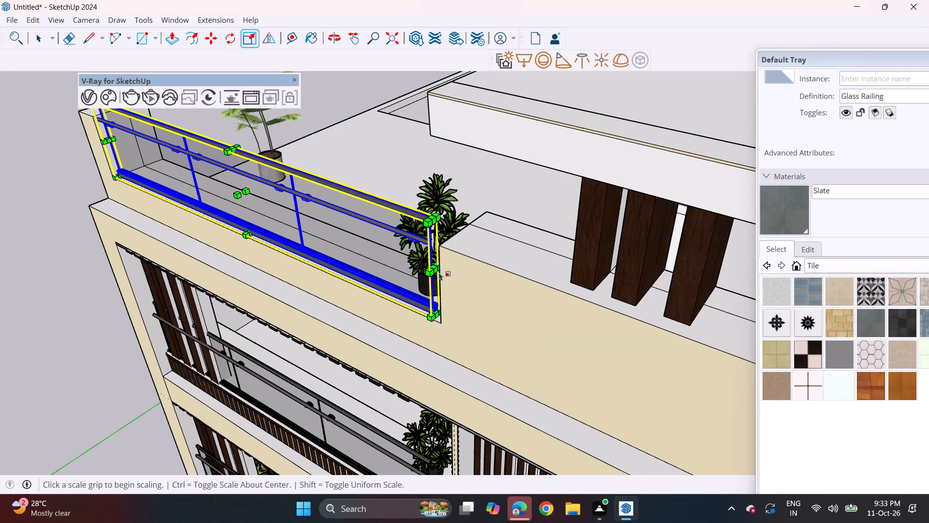
left_click(437, 265)
left_click(450, 273)
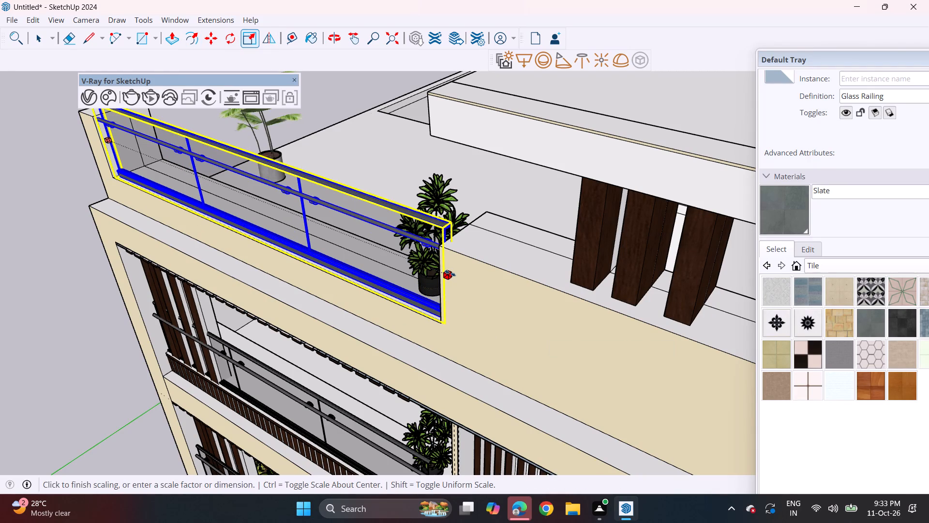
Scale the roof glass railing down in height, slightly below the top of the corner parapet.
middle_click_drag(395, 345, 455, 235)
scroll(448, 225, "down", 6)
middle_click_drag(328, 119, 342, 168)
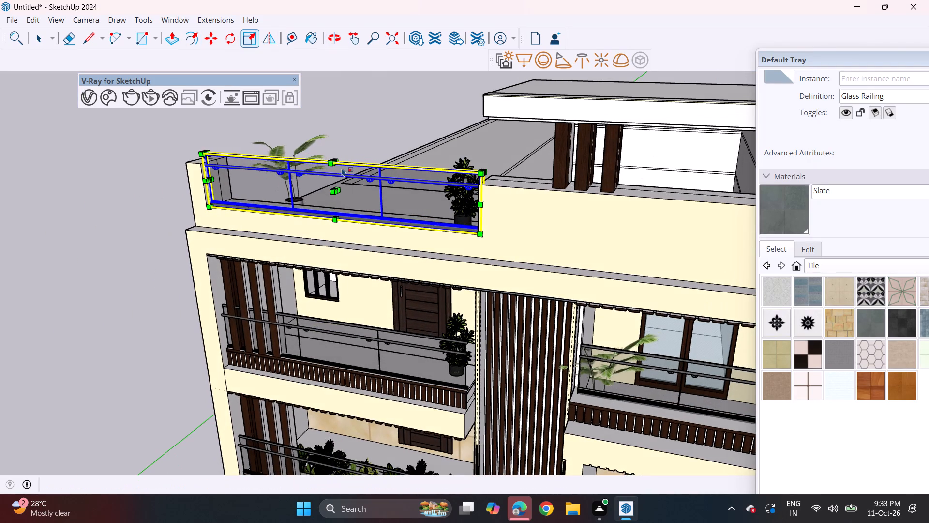
middle_click_drag(345, 158, 337, 205)
scroll(326, 173, "up", 3)
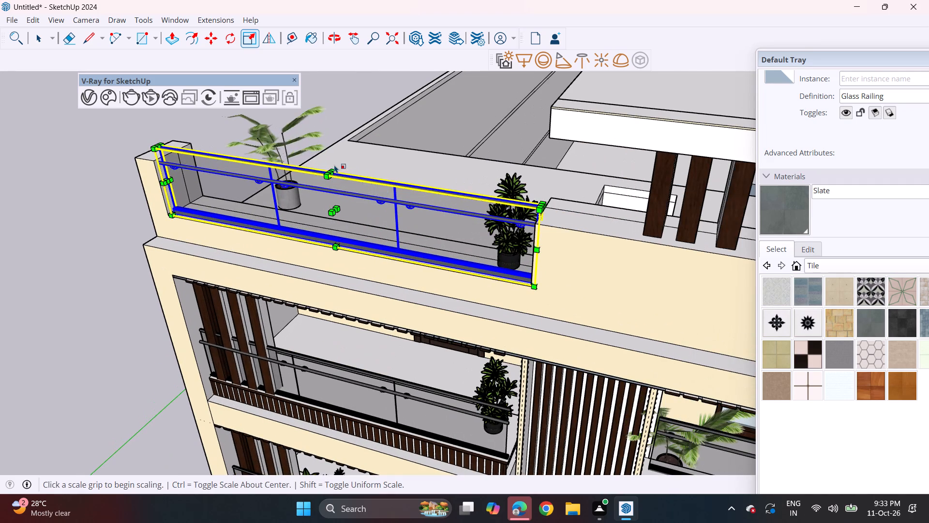
left_click(331, 169)
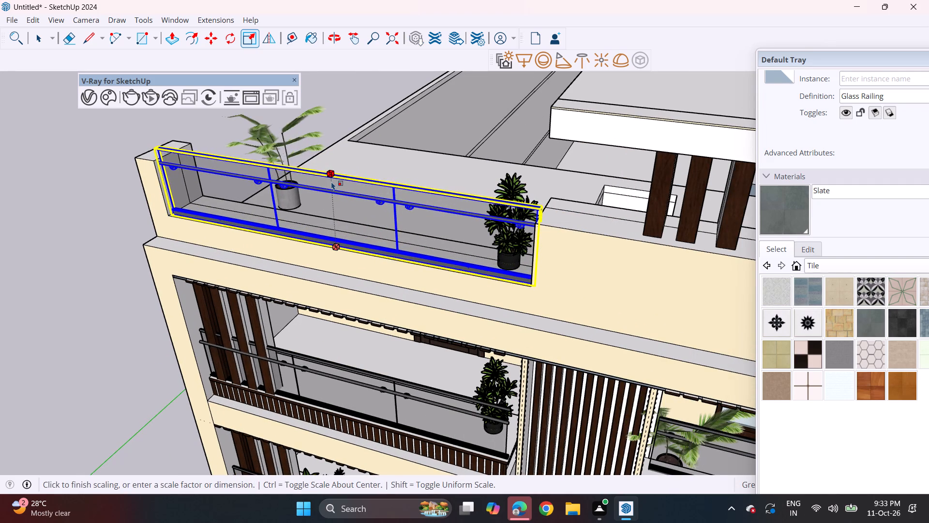
left_click(333, 184)
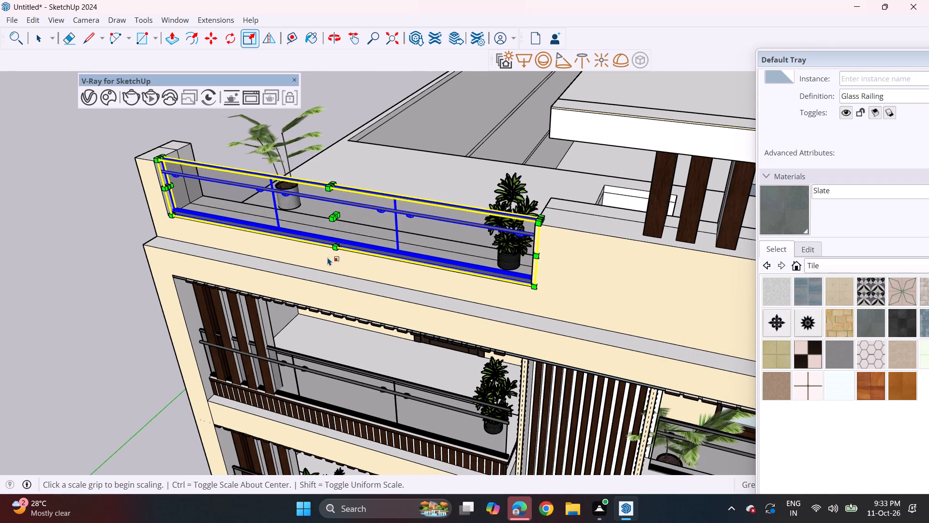
middle_click_drag(337, 245, 370, 186)
left_click(112, 308)
key("space")
left_click(114, 308)
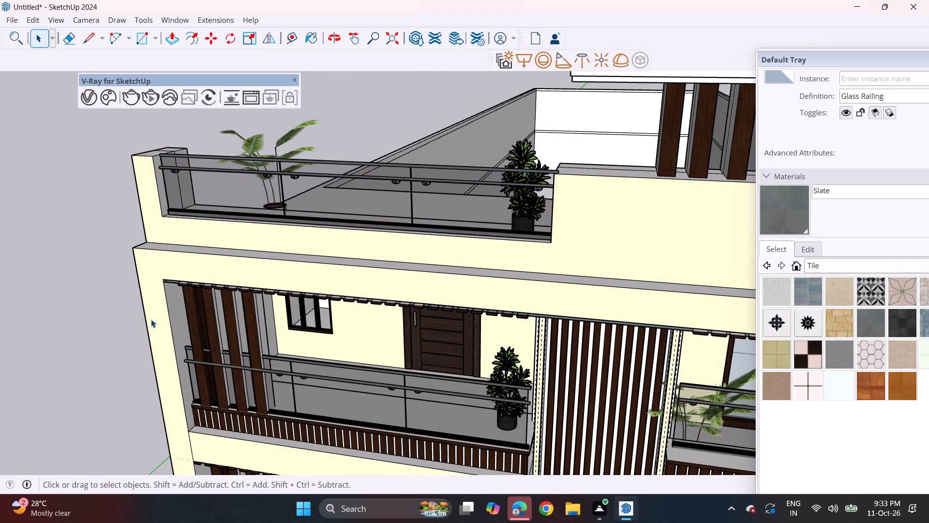
Examine the building's whole front elevation with the roof terrace railing and plants in place.
middle_click_drag(154, 317, 180, 240)
scroll(186, 242, "down", 9)
scroll(212, 313, "down", 2)
middle_click_drag(254, 335, 201, 337)
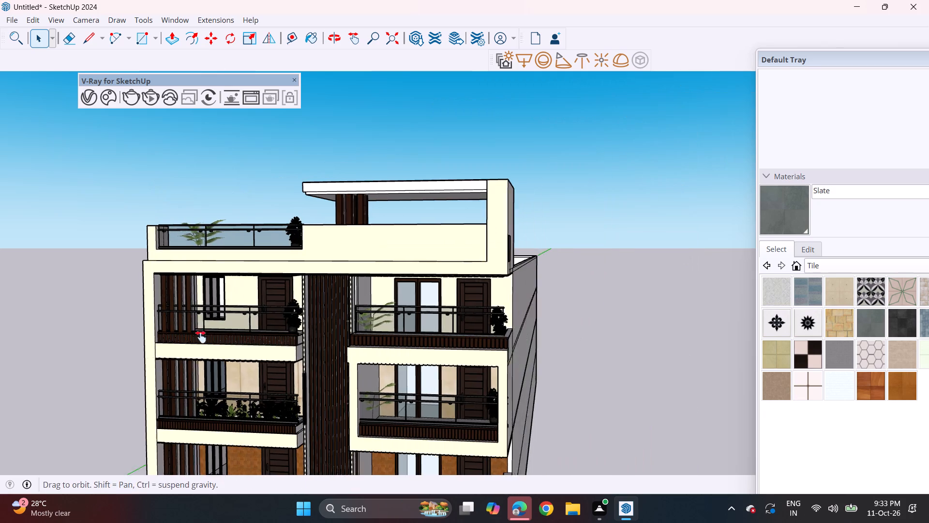
middle_click_drag(201, 337, 197, 335)
middle_click_drag(221, 300, 266, 247)
scroll(267, 251, "down", 4)
middle_click_drag(240, 332, 338, 267, "shift")
scroll(348, 292, "down", 3)
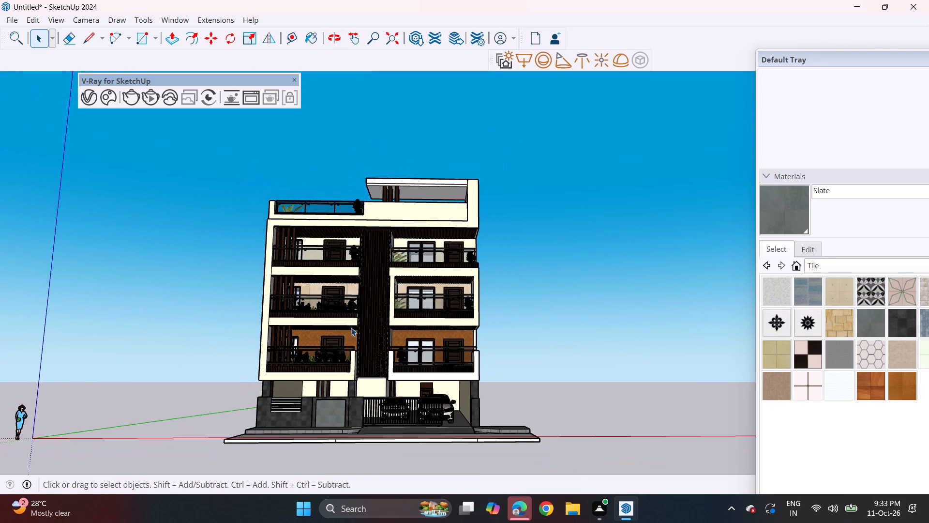
middle_click_drag(351, 328, 355, 351, "shift")
middle_click_drag(357, 343, 357, 345)
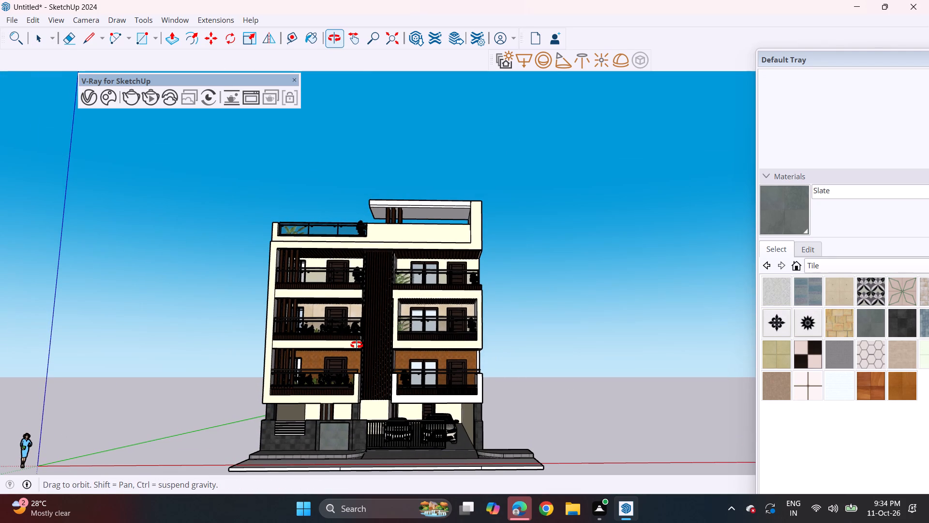
middle_click_drag(357, 345, 357, 366)
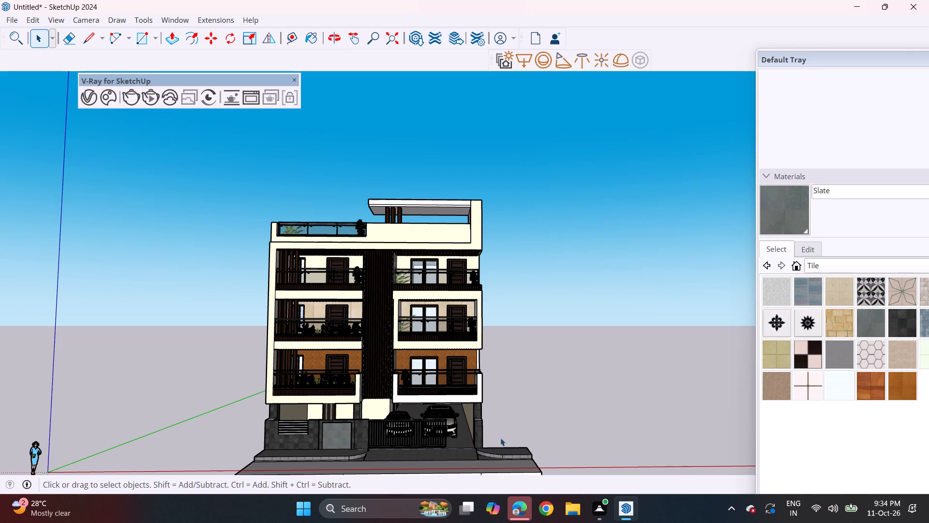
Stretch the sliding gate lengthwise across the parking entrance until it reaches the far slate pillar.
scroll(467, 441, "up", 8)
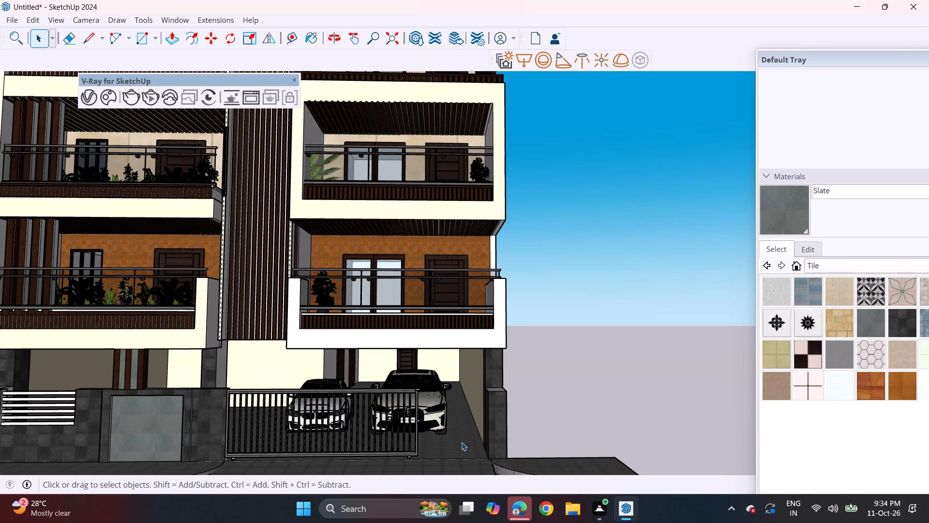
middle_click_drag(454, 444, 399, 428)
scroll(399, 428, "up", 3)
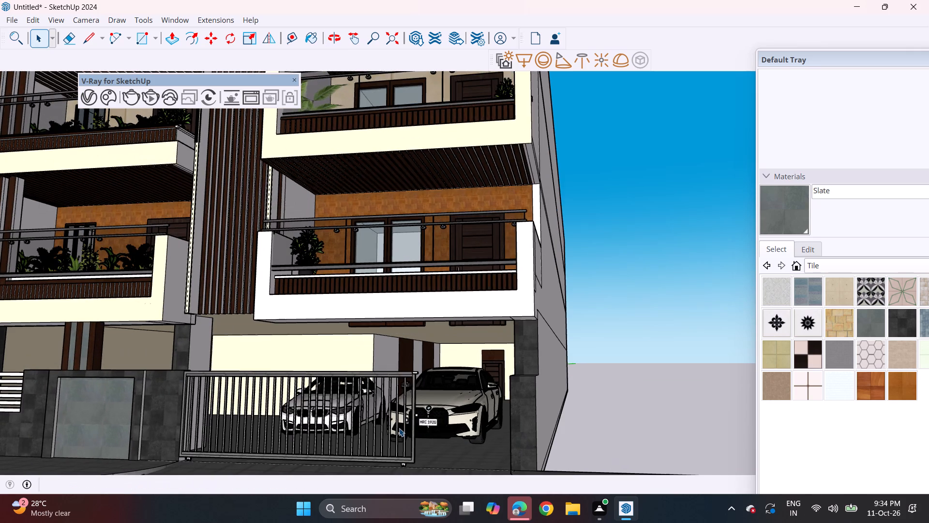
scroll(399, 428, "up", 2)
left_click(399, 428)
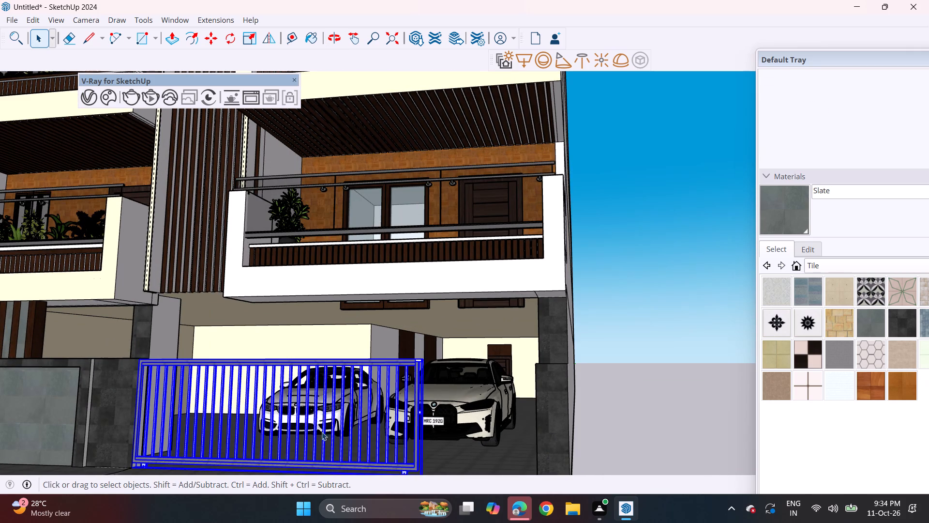
left_click(246, 37)
middle_click_drag(429, 407, 400, 454)
scroll(407, 448, "up", 3)
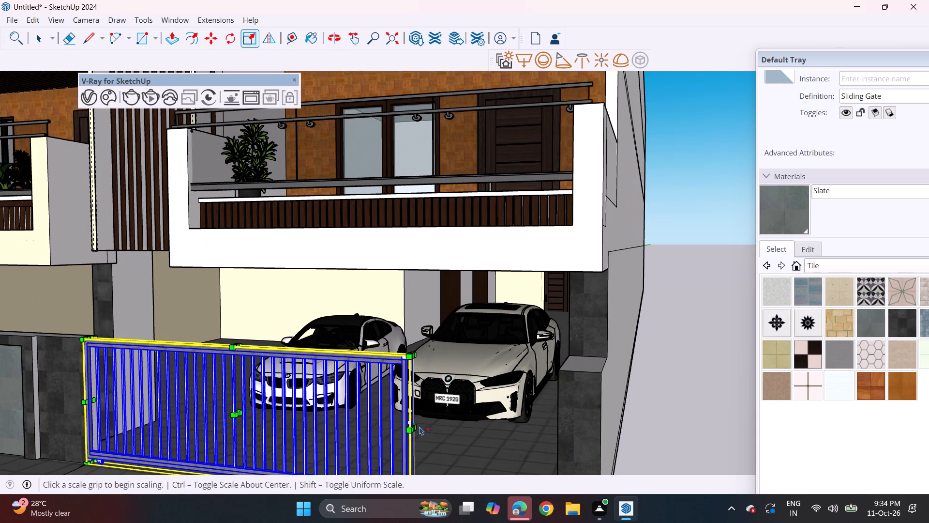
left_click(416, 429)
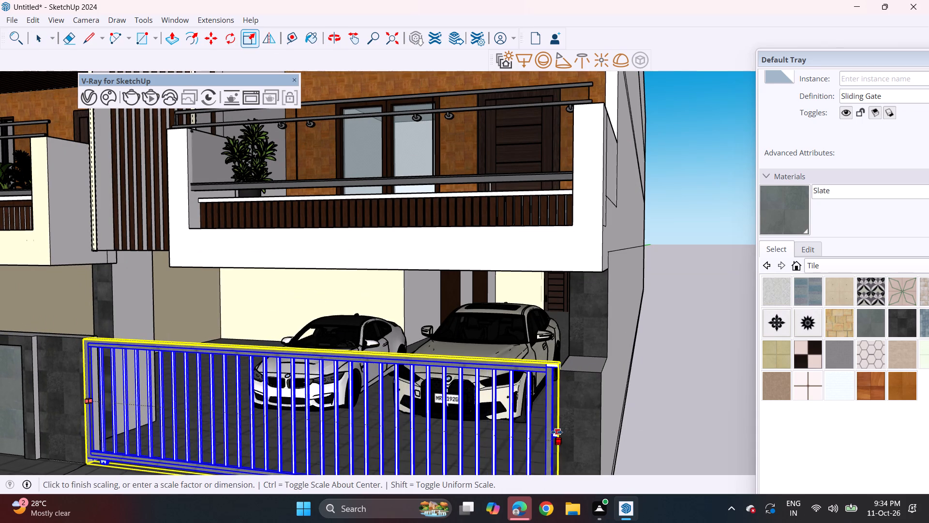
left_click(564, 432)
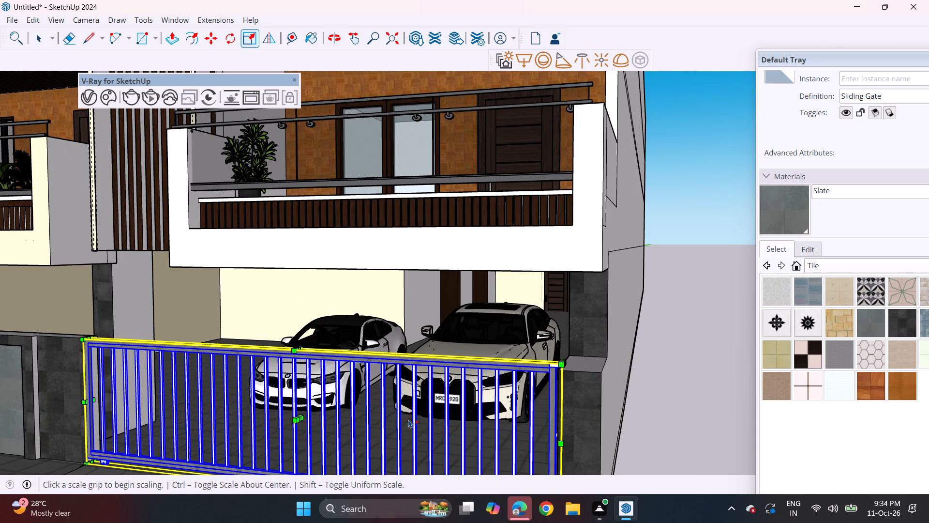
middle_click_drag(408, 419, 509, 371)
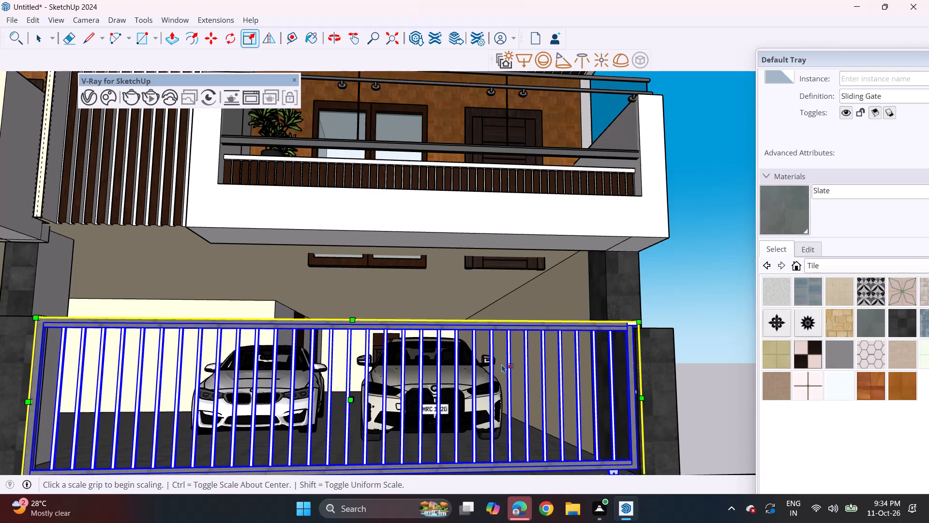
key("space")
left_click(671, 265)
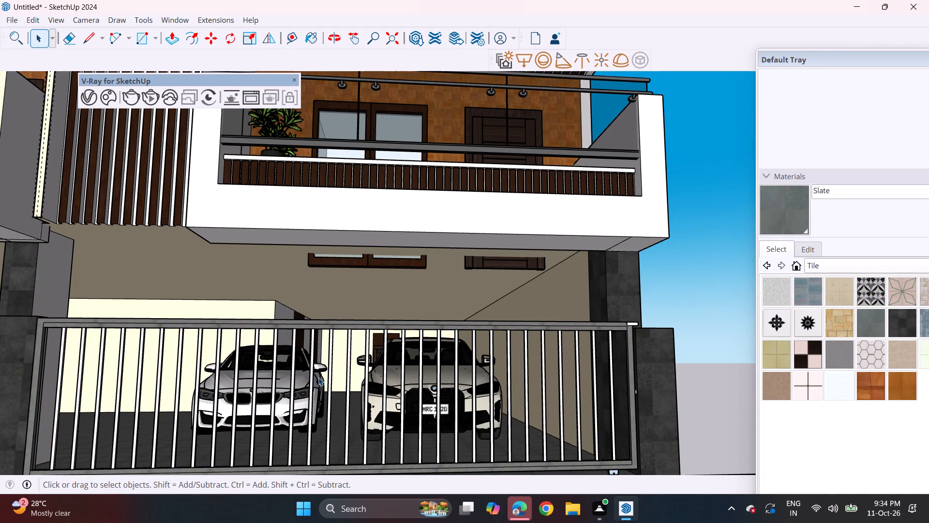
Scale the first-floor balcony window upward from its bottom edge so it no longer protrudes through the parking ceiling.
left_click(399, 271)
left_click(400, 262)
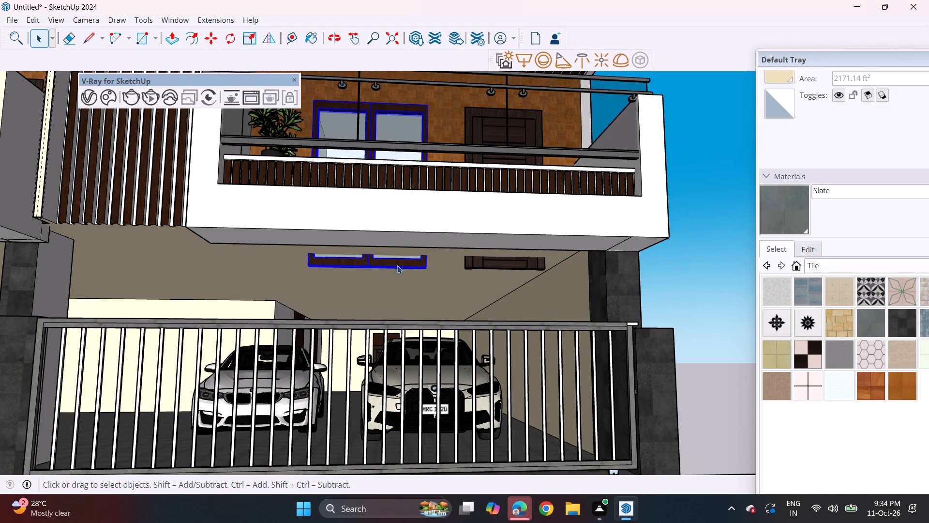
left_click(251, 40)
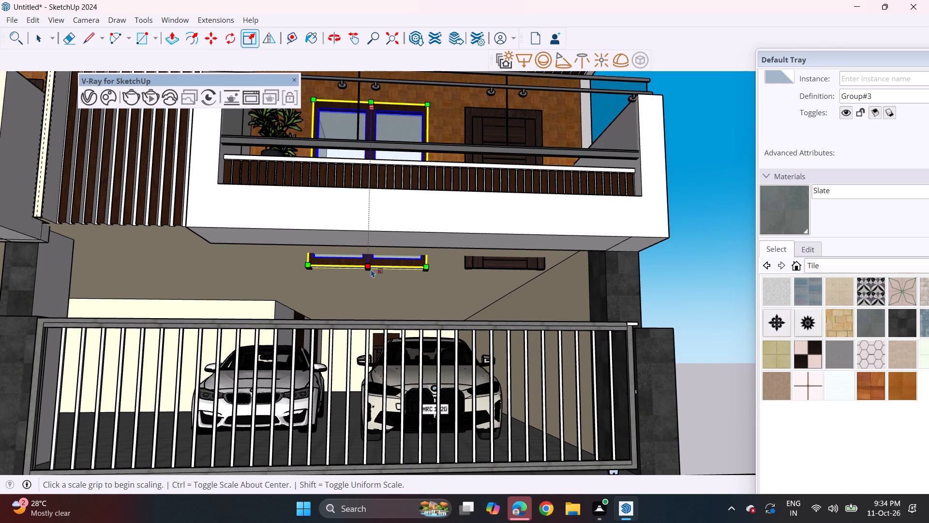
middle_click_drag(360, 273, 272, 307)
scroll(371, 259, "up", 3)
scroll(414, 256, "up", 3)
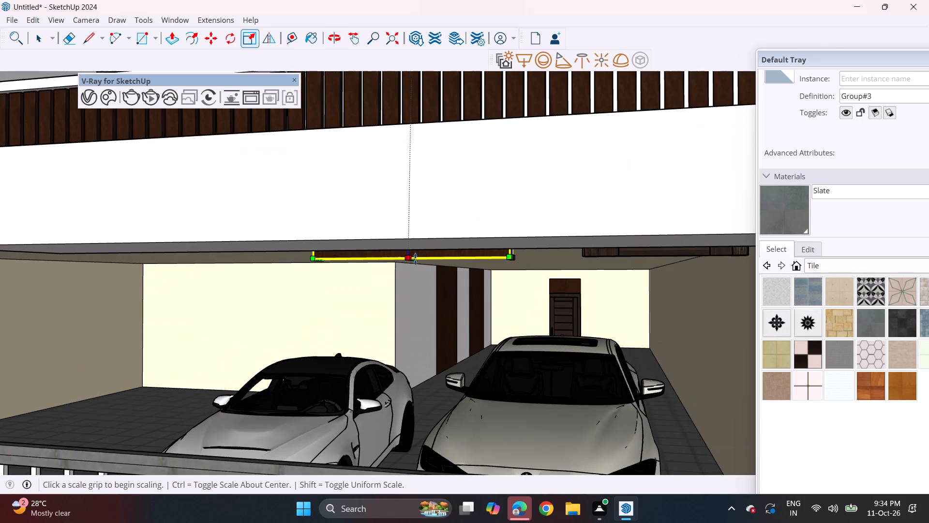
left_click(414, 262)
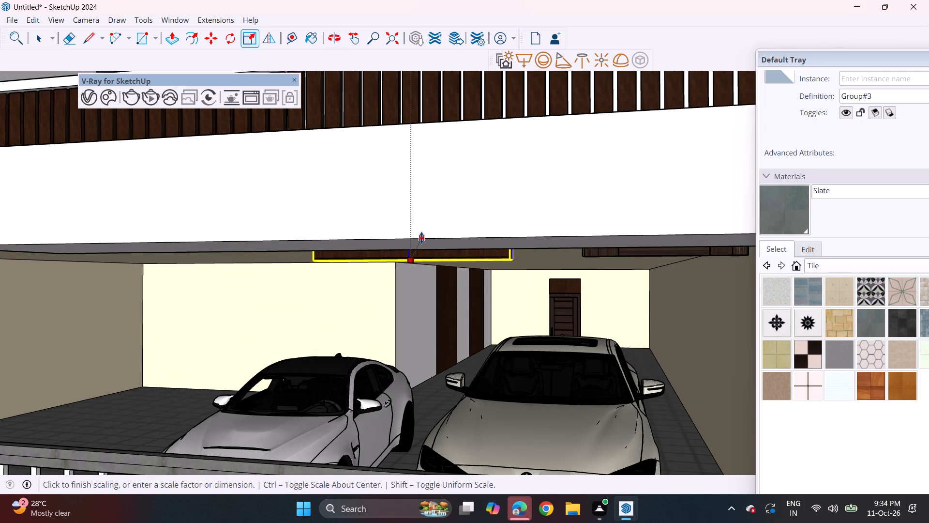
left_click(421, 238)
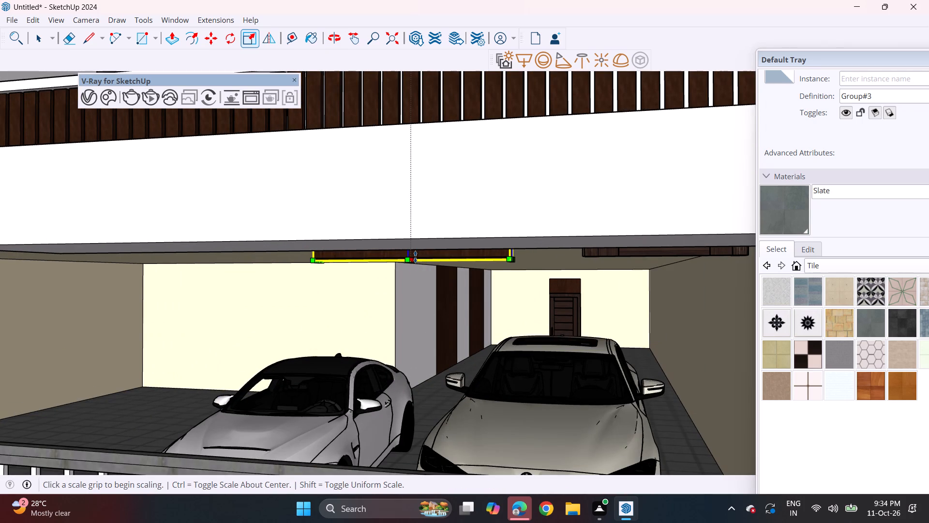
left_click(415, 257)
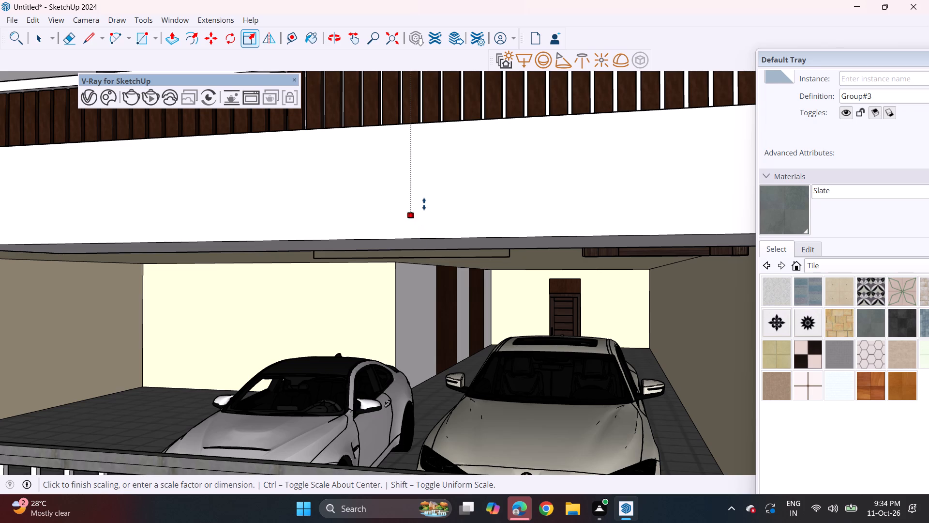
left_click(424, 204)
Scale the first-floor balcony door upward from its bottom edge to shorten the part hanging below the parking ceiling.
left_click(599, 251)
key("space")
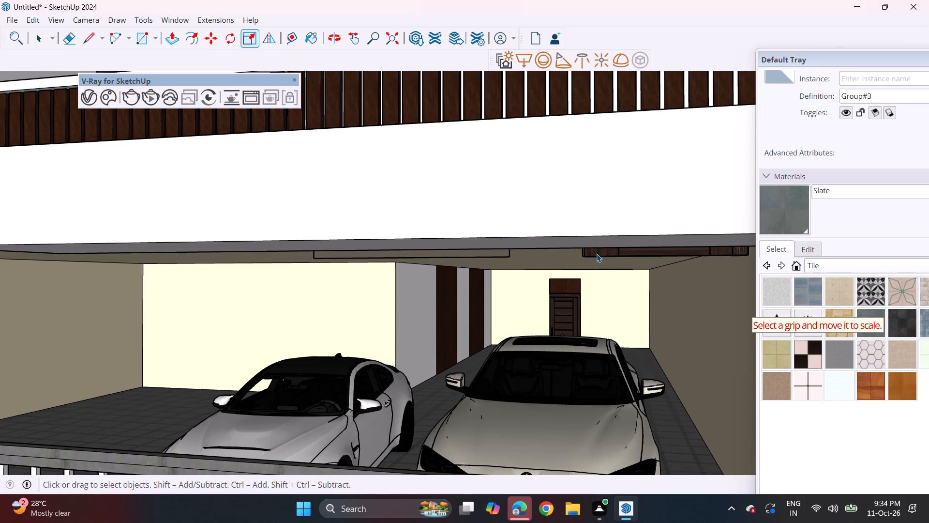
left_click(596, 255)
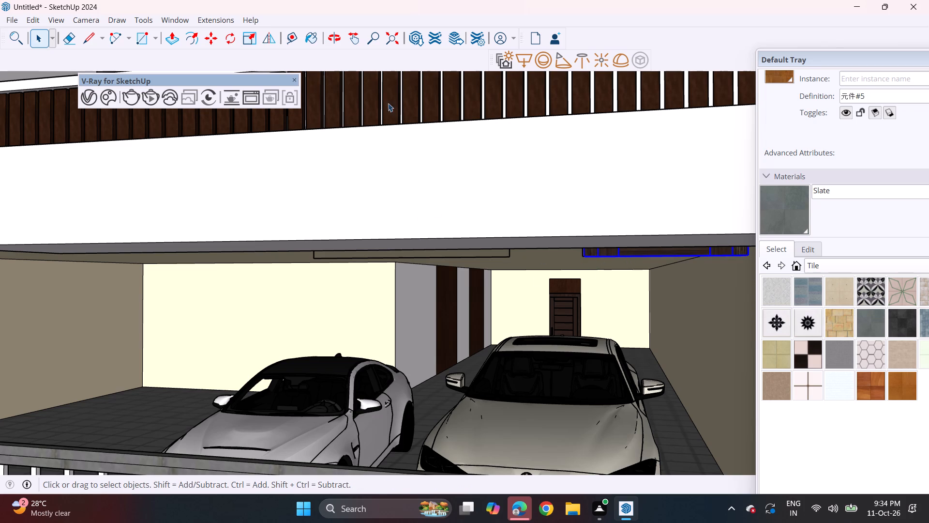
left_click(249, 35)
middle_click_drag(619, 317, 575, 278)
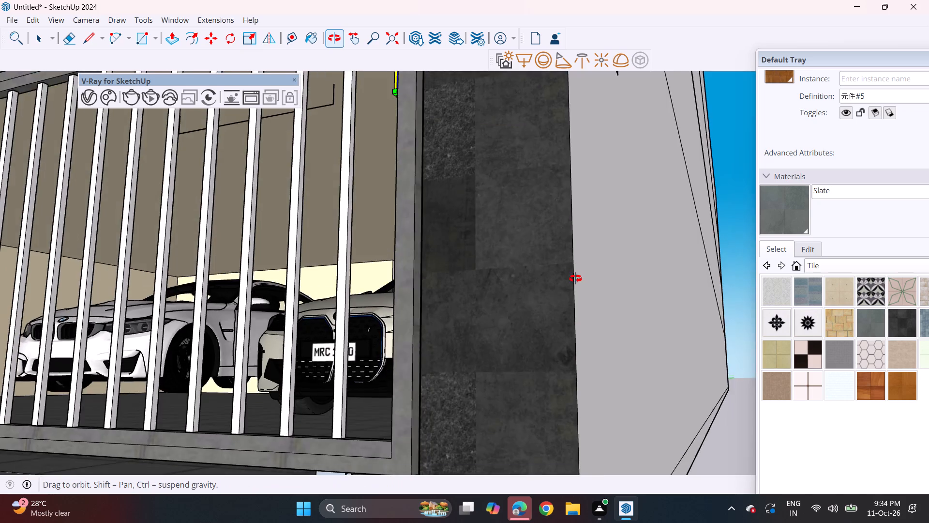
middle_click_drag(575, 278, 582, 298)
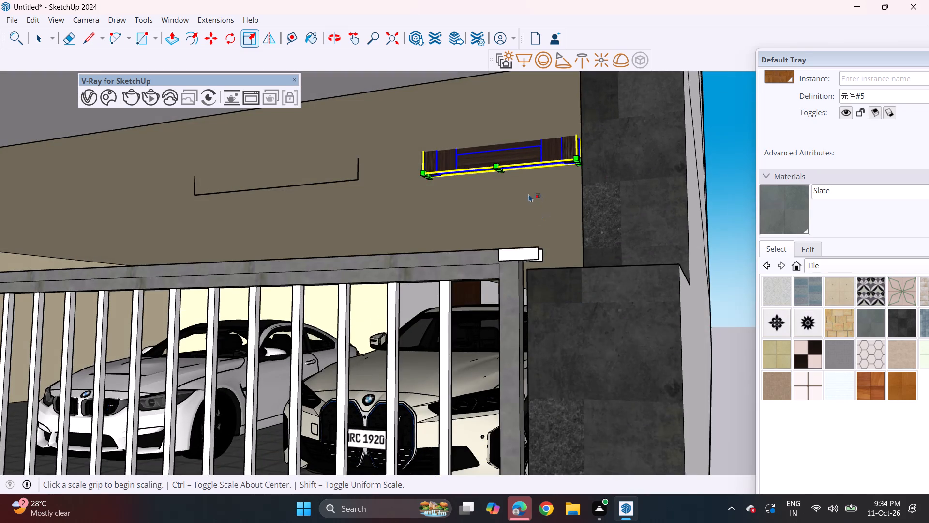
scroll(508, 176, "up", 1)
left_click(500, 172)
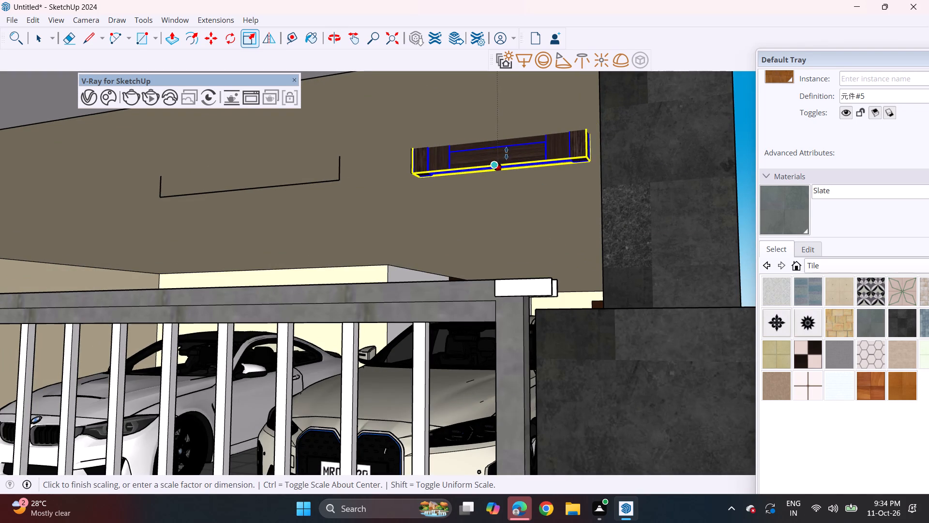
middle_click_drag(517, 123, 554, 190)
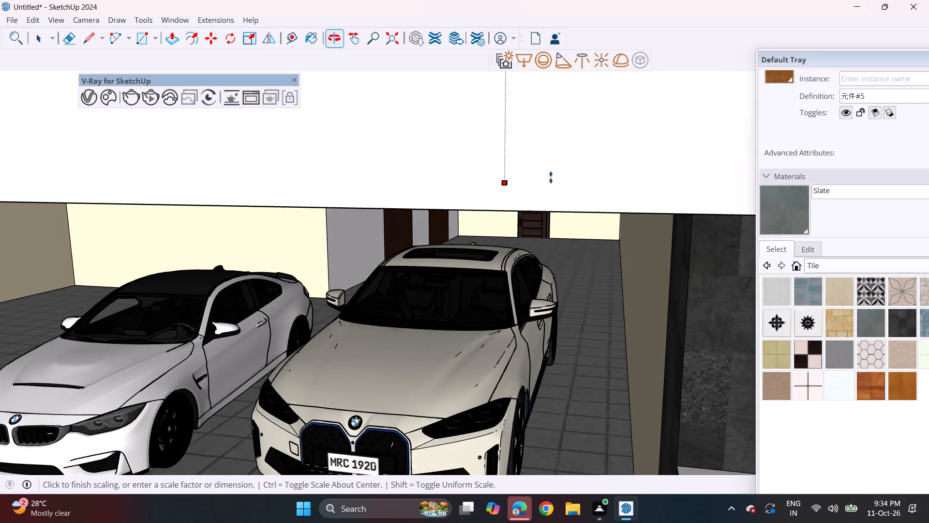
left_click(554, 156)
Delete the three leftover outline edges around the balcony door on the parking ceiling.
middle_click_drag(511, 204, 526, 138)
scroll(513, 216, "down", 3)
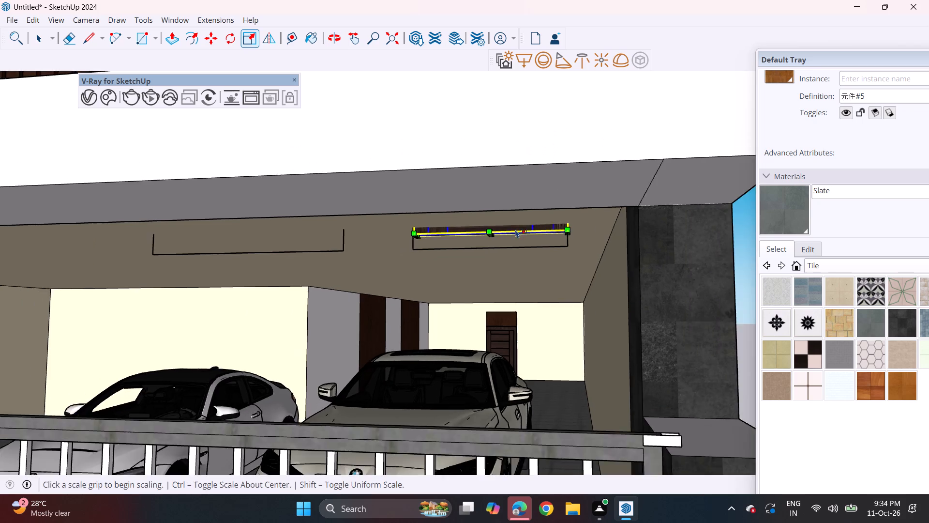
scroll(515, 230, "down", 8)
middle_click_drag(373, 265, 424, 300)
middle_click_drag(393, 323, 435, 252)
scroll(401, 298, "up", 1)
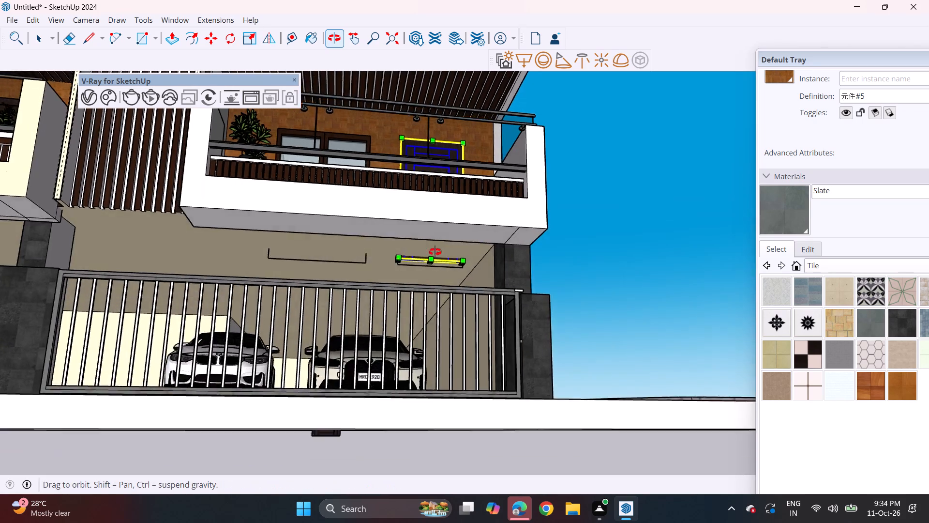
middle_click_drag(435, 252, 430, 287)
key("space")
left_click(577, 290)
scroll(445, 255, "up", 5)
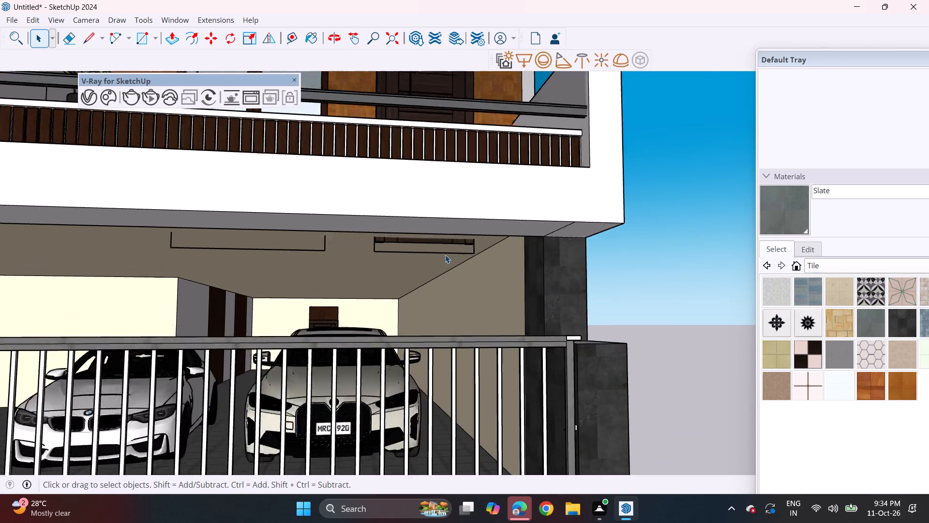
scroll(445, 255, "up", 1)
left_click(444, 253)
key("Delete")
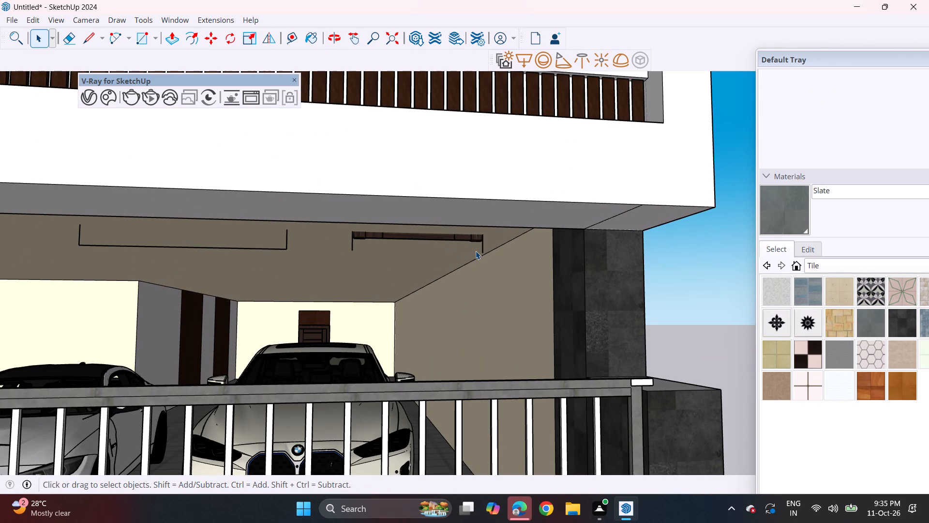
left_click(482, 246)
key("Delete")
left_click(352, 248)
key("Delete")
Delete the three leftover window outline edges on the parking ceiling.
left_click(288, 245)
key("Delete")
left_click(277, 250)
key("Delete")
left_click(79, 242)
key("Delete")
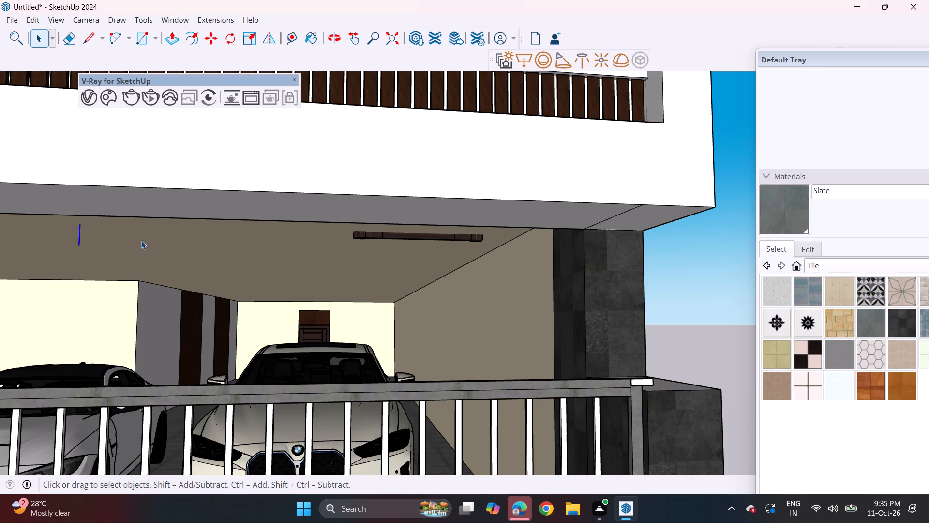
Scale the balcony door further up from its bottom edge until it clears the parking ceiling.
left_click(413, 240)
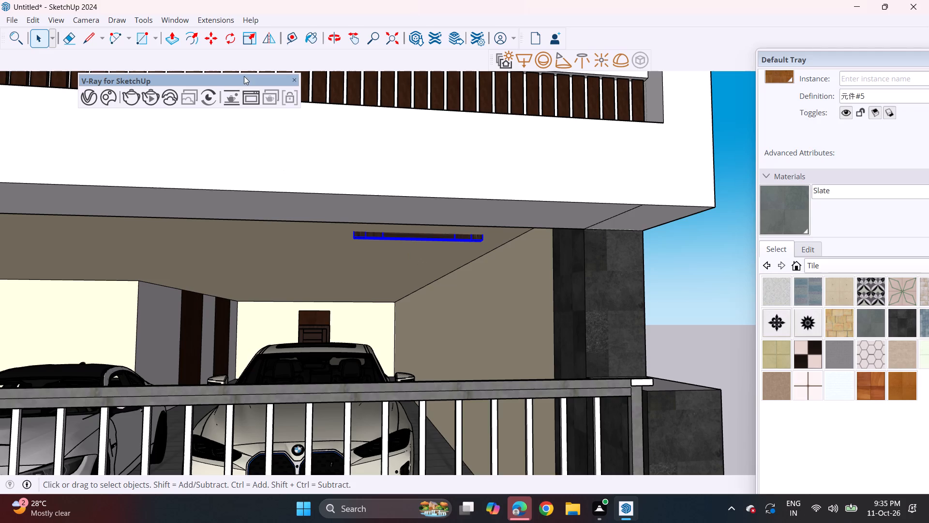
left_click(254, 40)
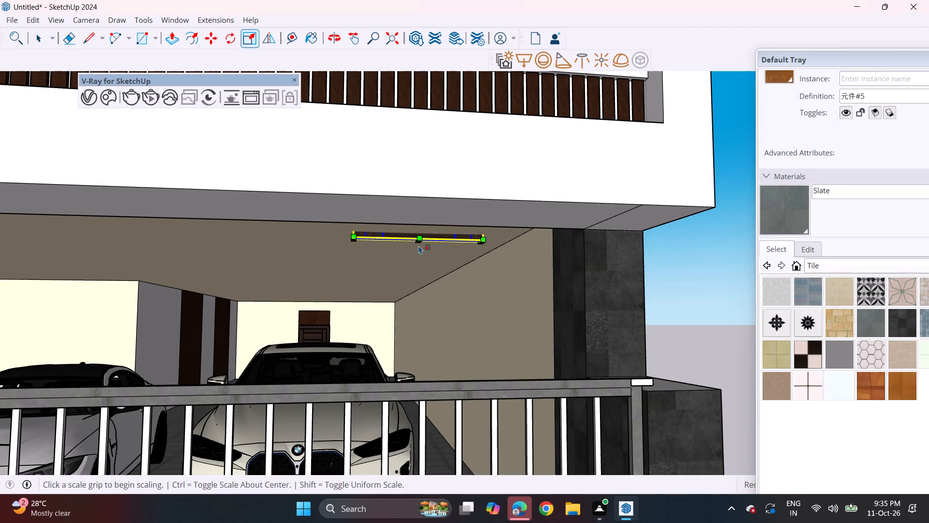
left_click(419, 244)
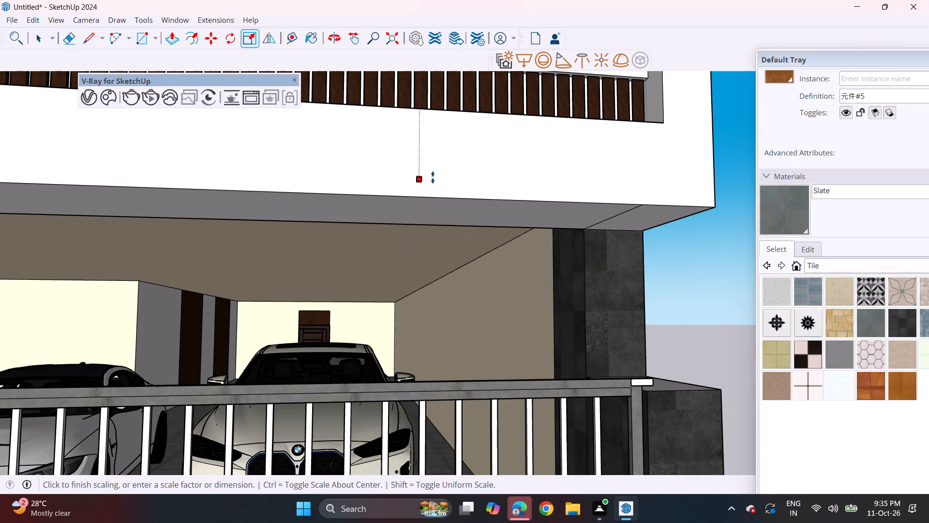
left_click(434, 174)
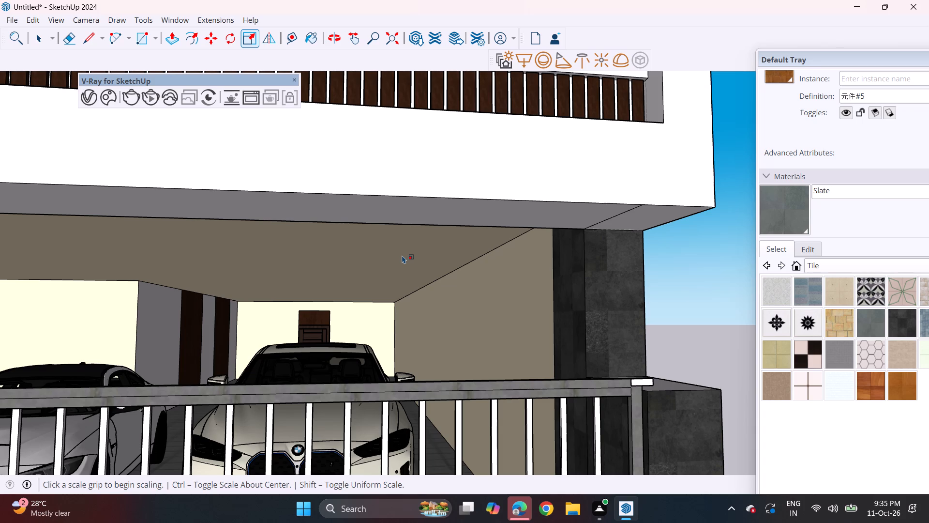
Examine the parking entrance from the front, checking the ceiling, cars, sliding gate and the balcony above.
scroll(345, 310, "down", 4)
middle_click_drag(270, 350, 299, 367)
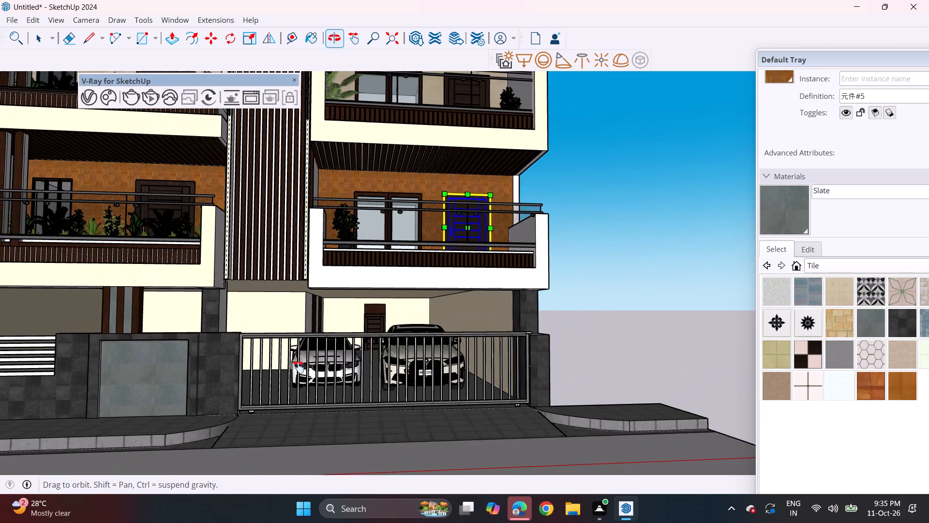
middle_click_drag(299, 367, 295, 368)
scroll(289, 371, "up", 2)
middle_click(309, 367)
scroll(309, 367, "up", 2)
middle_click_drag(341, 367, 316, 370)
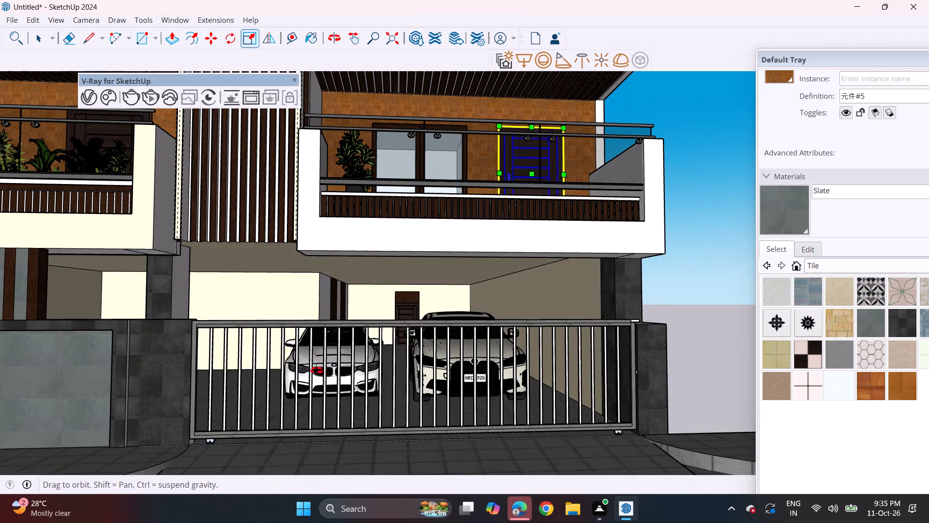
middle_click_drag(316, 370, 315, 370)
scroll(322, 380, "up", 2)
middle_click_drag(367, 371, 343, 368)
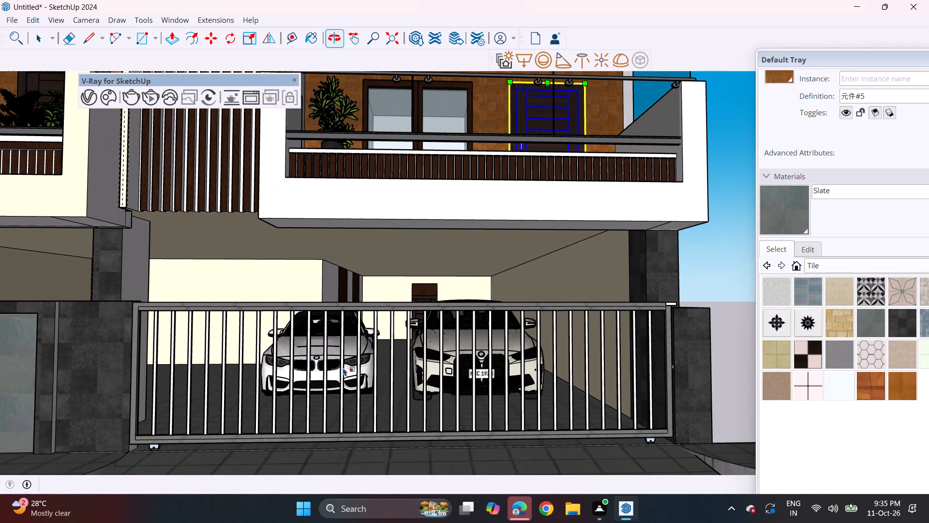
Deselect the balcony door and examine the building's whole front elevation from the street up to the roof terrace.
scroll(342, 368, "down", 9)
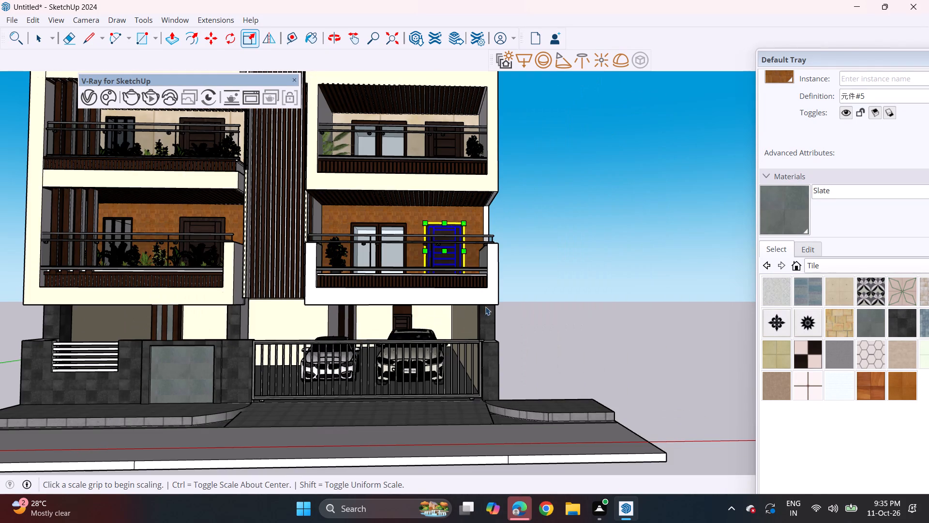
key("space")
left_click(512, 314)
scroll(403, 301, "down", 2)
middle_click_drag(375, 314, 421, 350, "shift")
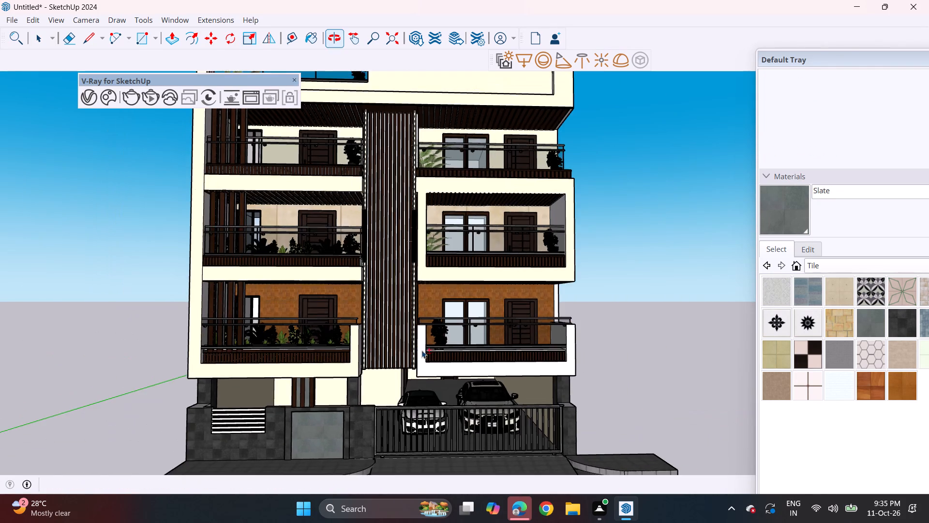
scroll(412, 346, "down", 3)
middle_click_drag(409, 346, 417, 336)
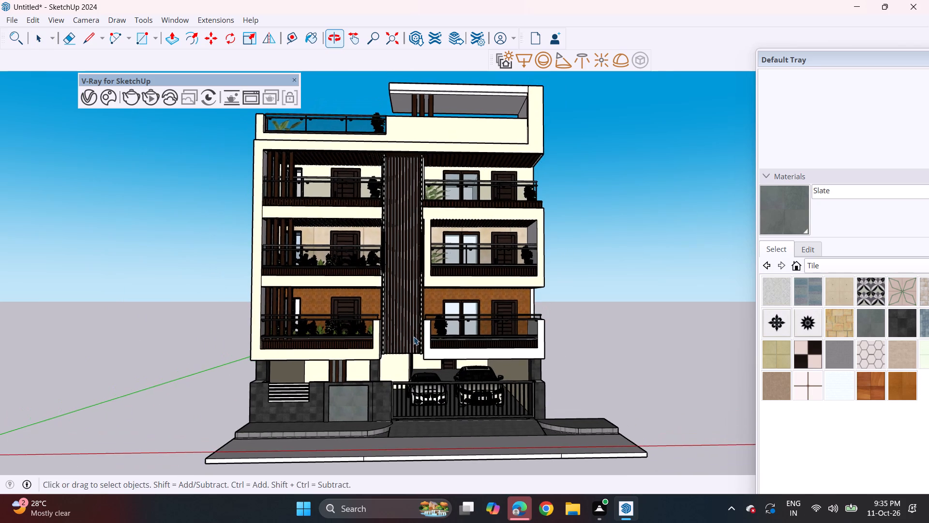
middle_click_drag(413, 337, 409, 333)
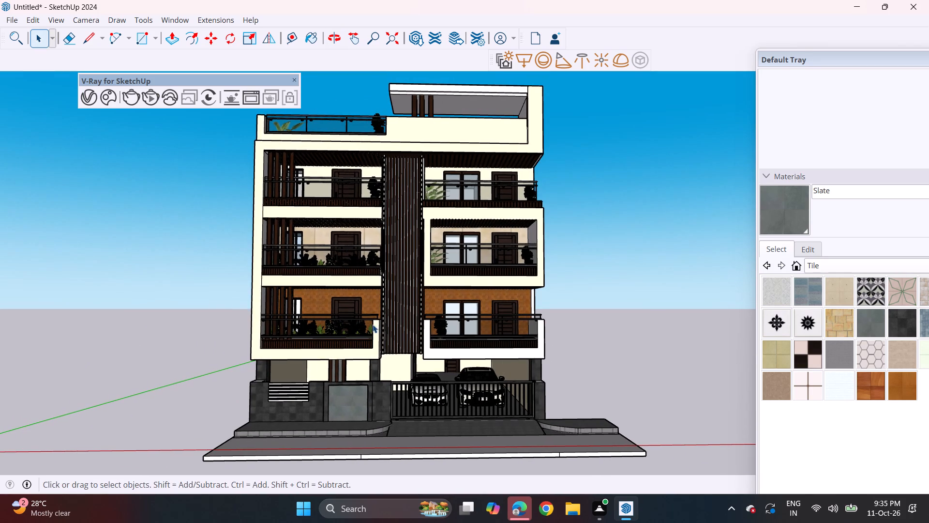
scroll(341, 412, "up", 1)
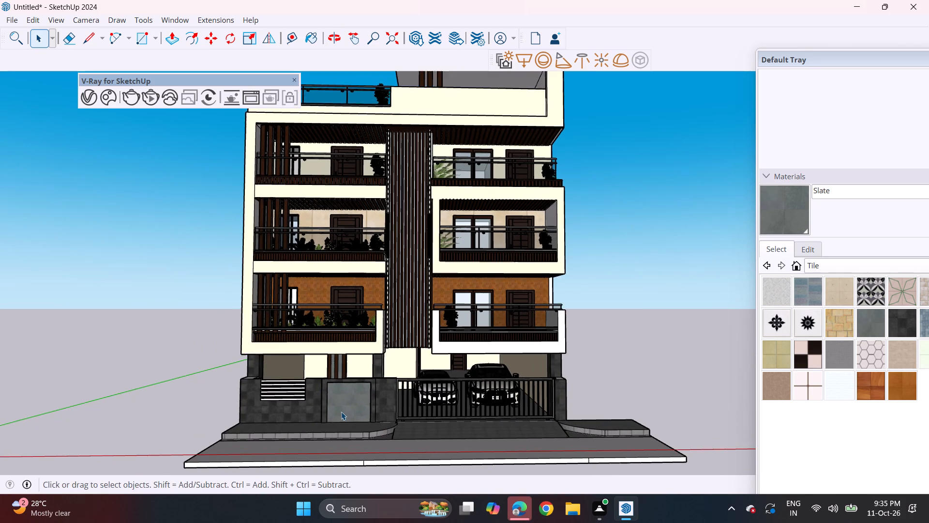
scroll(341, 412, "up", 1)
middle_click_drag(392, 349, 401, 386, "shift")
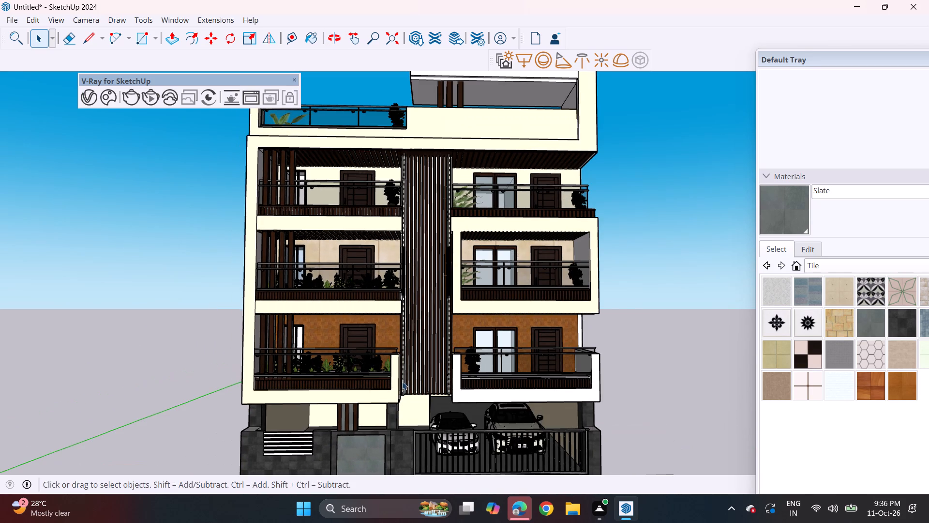
scroll(404, 377, "down", 1)
middle_click_drag(403, 377, 403, 365)
middle_click_drag(400, 369, 393, 349)
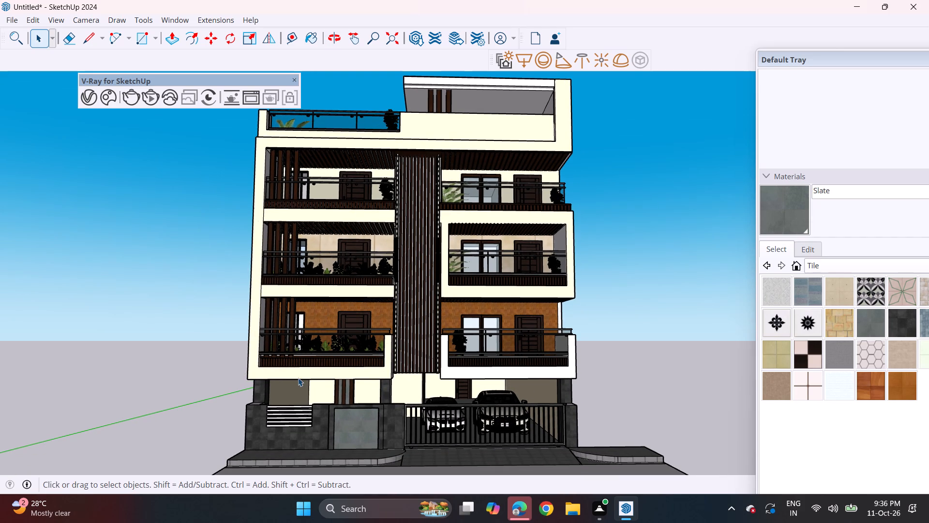
scroll(264, 386, "down", 2)
Extrude the thin base slab's long side face outward, forming a ground strip along the side wall next to the sliding gate.
scroll(264, 386, "down", 5)
middle_click_drag(368, 435, 334, 485)
scroll(473, 428, "up", 8)
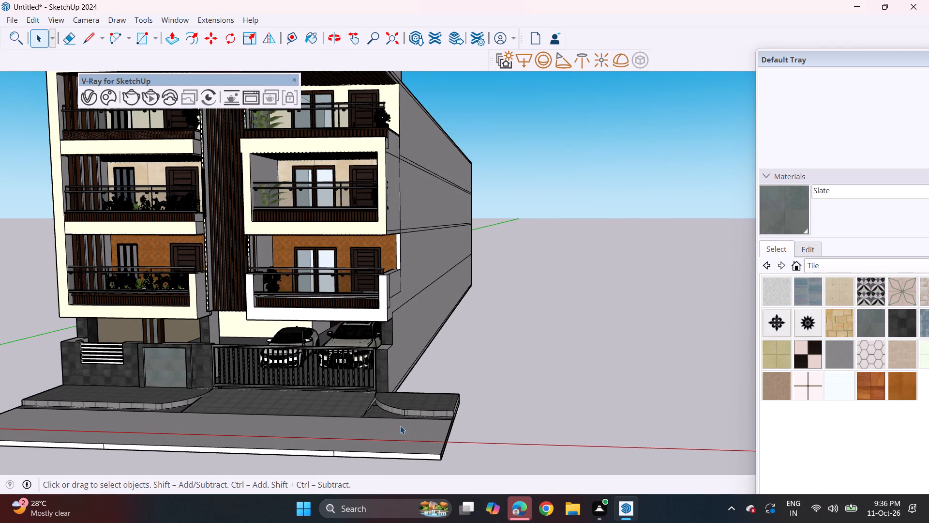
scroll(211, 423, "down", 4)
middle_click_drag(187, 421, 247, 413)
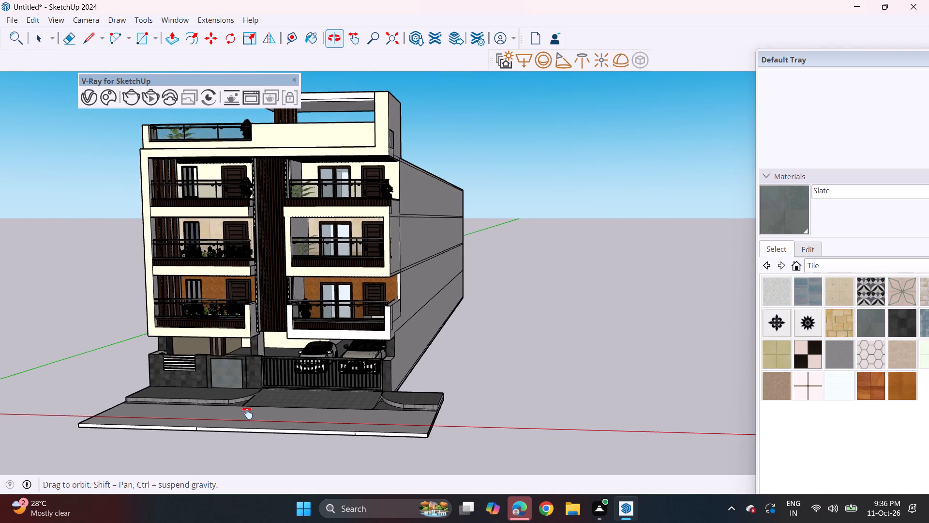
middle_click_drag(247, 413, 257, 438)
middle_click_drag(442, 399, 340, 402)
scroll(448, 415, "up", 4)
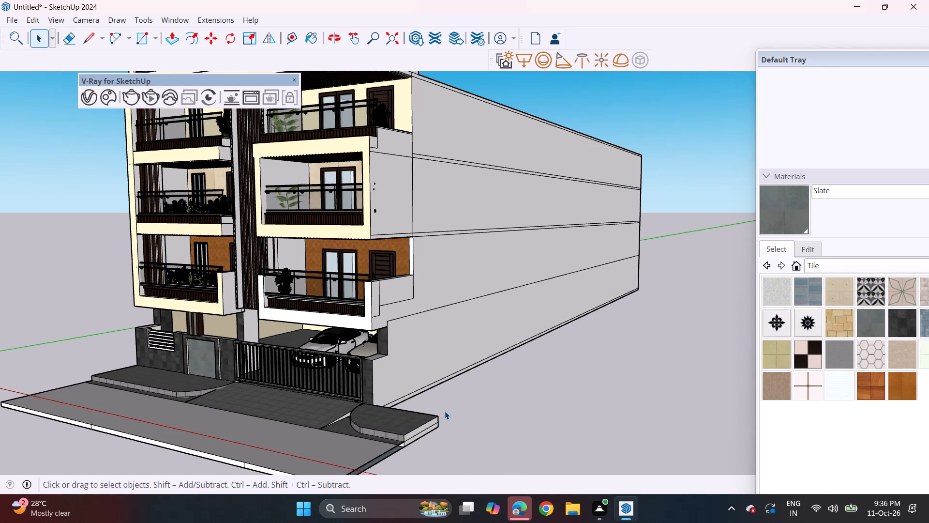
key("p")
left_click(429, 389)
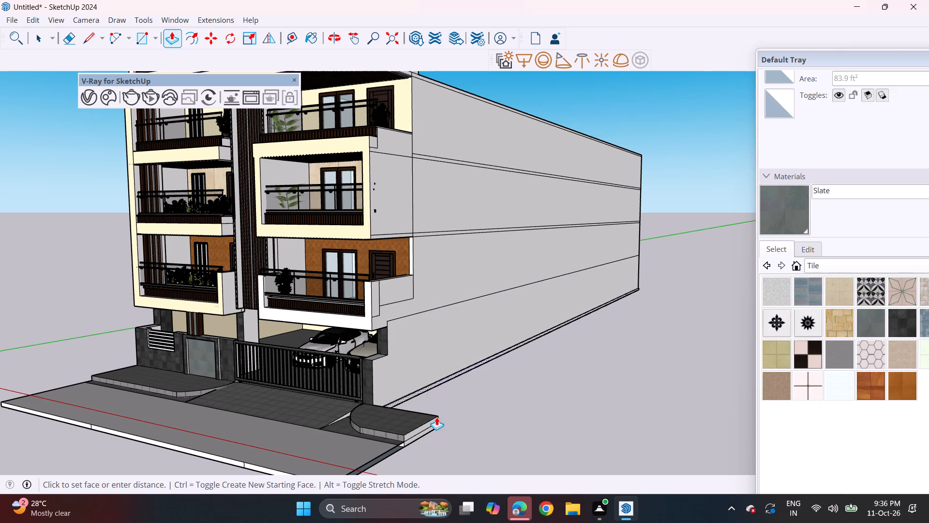
left_click(436, 427)
Extrude the tiled pavement's rear end face back along the sliding-gate side strip to the building's rear corner.
middle_click_drag(423, 428, 314, 487)
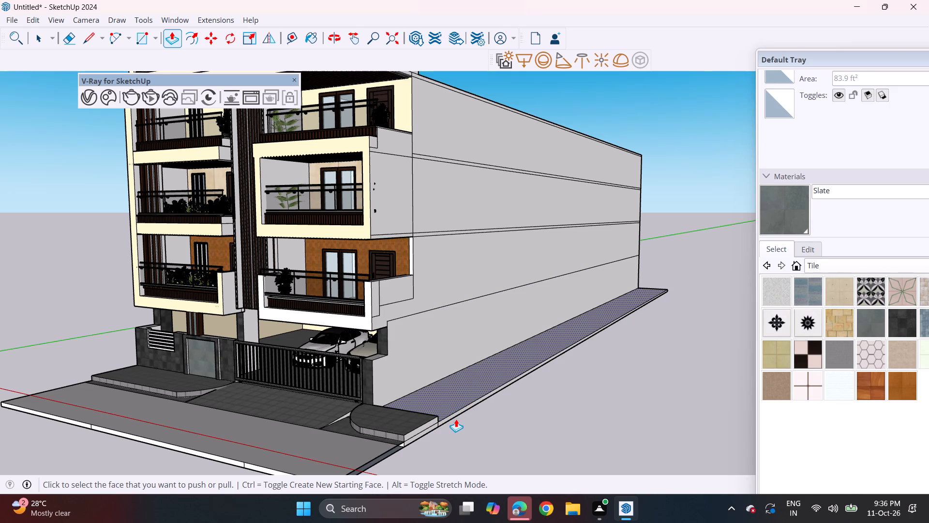
middle_click_drag(456, 419, 297, 475)
middle_click_drag(412, 402, 244, 416)
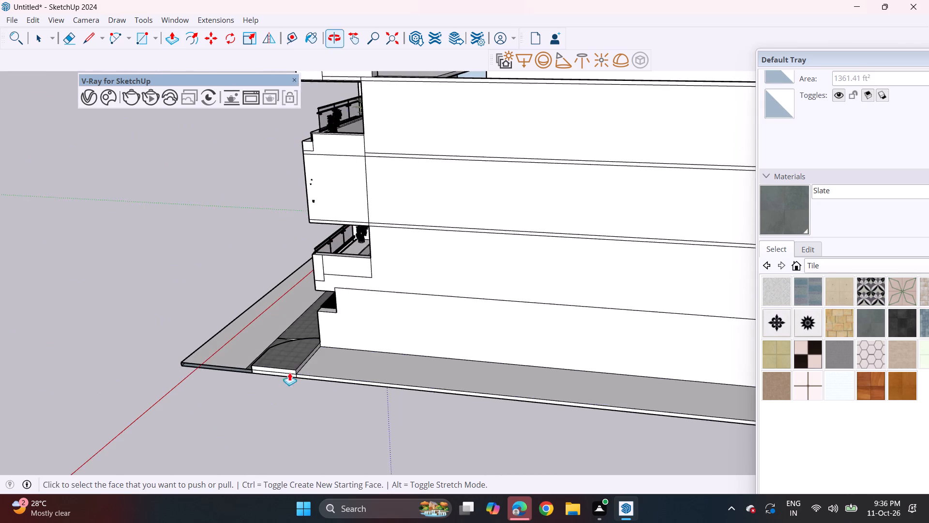
scroll(308, 354, "up", 2)
left_click(298, 373)
scroll(461, 379, "down", 4)
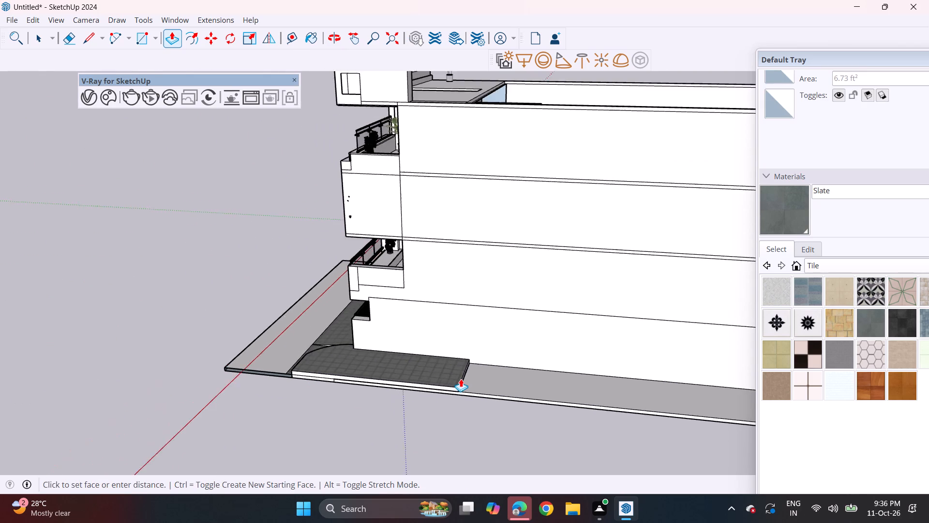
scroll(461, 379, "down", 6)
middle_click_drag(466, 385, 260, 341, "shift")
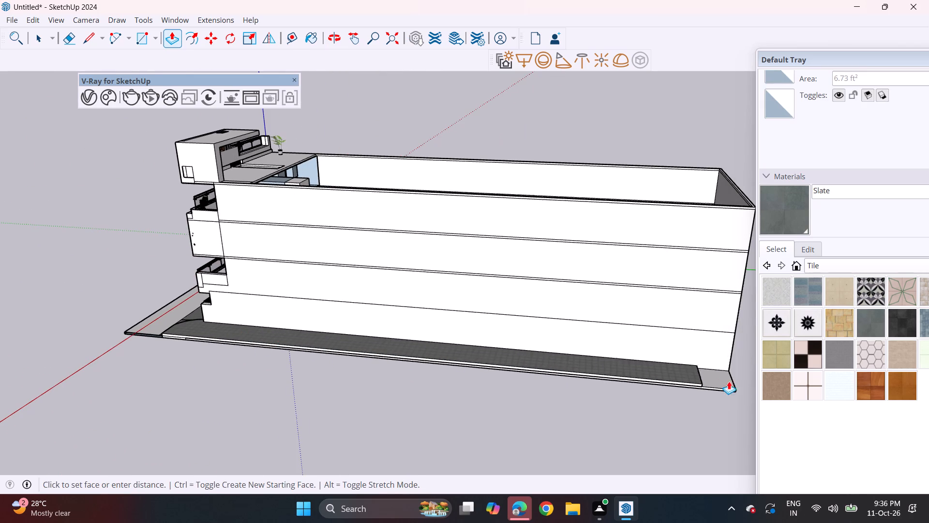
left_click(732, 388)
Extrude the base slab's side face outward on the pedestrian-gate side, with the adjoining road's side face pulled out flush with it.
middle_click_drag(189, 323, 396, 341)
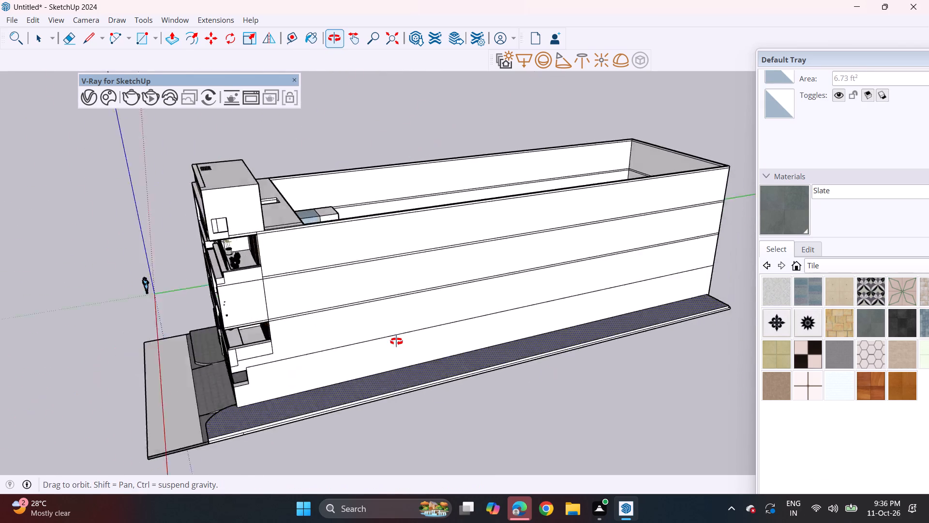
middle_click_drag(396, 341, 713, 283)
middle_click_drag(422, 380, 525, 394)
scroll(509, 416, "up", 7)
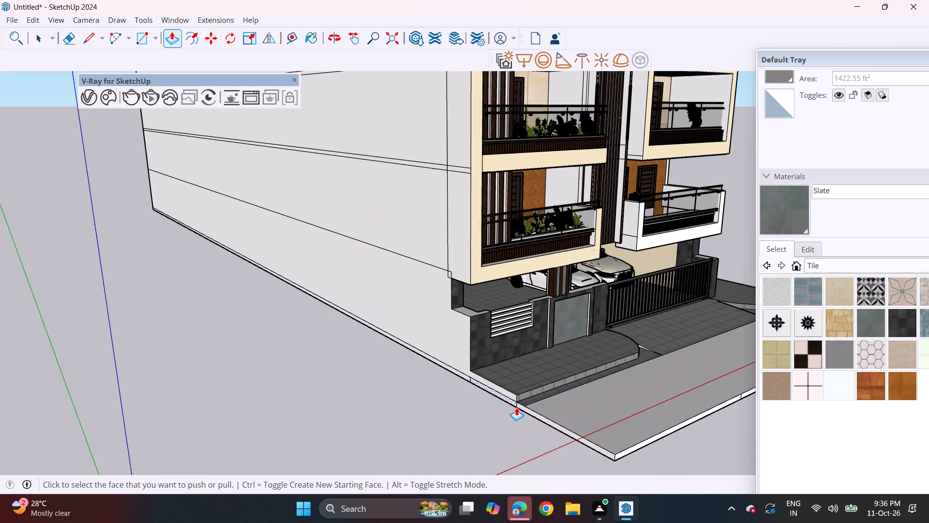
left_click(504, 398)
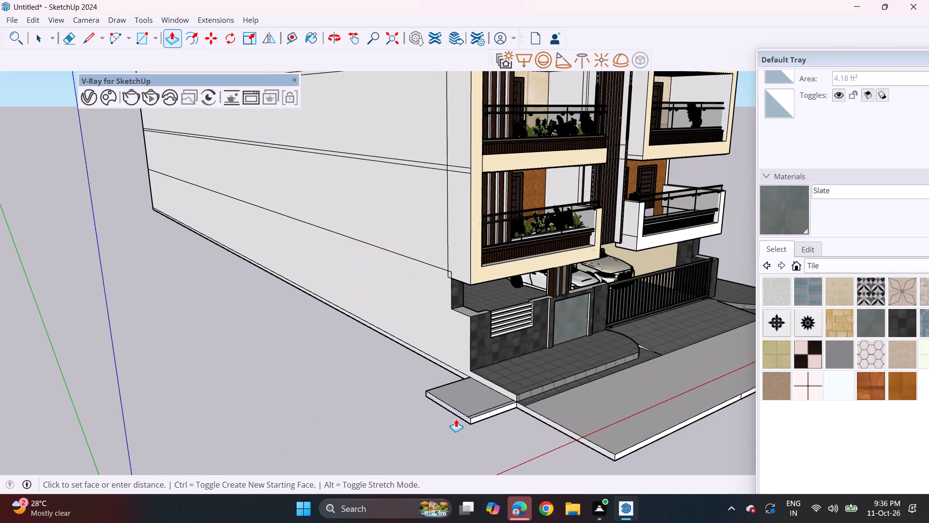
left_click(449, 423)
left_click(530, 414)
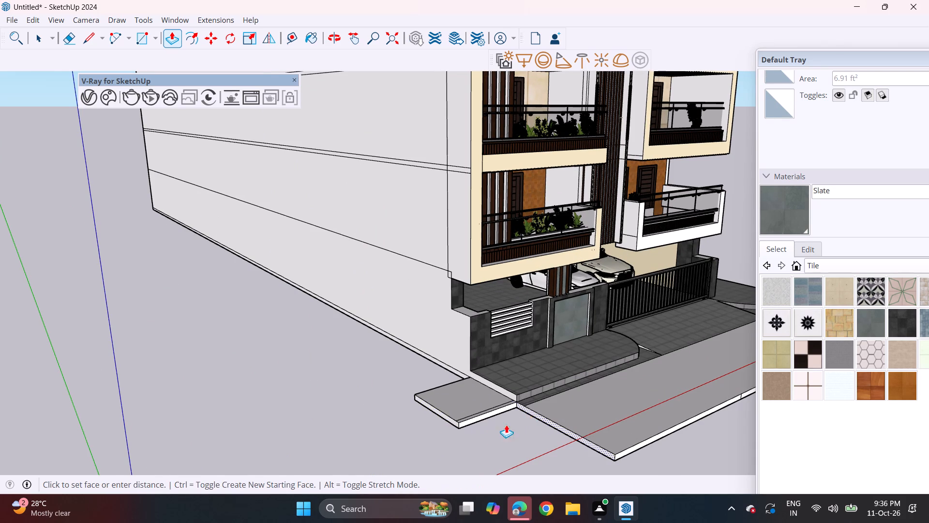
left_click(461, 424)
Separate the pavement's end face from the pedestrian-gate side wall with a short vertical line and extrude it to the widened slab's edge.
middle_click_drag(454, 398, 559, 404)
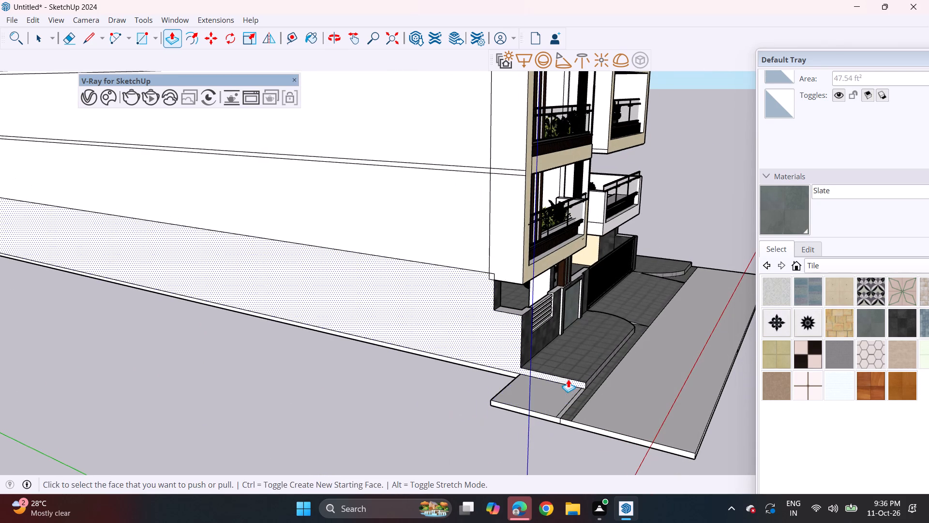
left_click(568, 379)
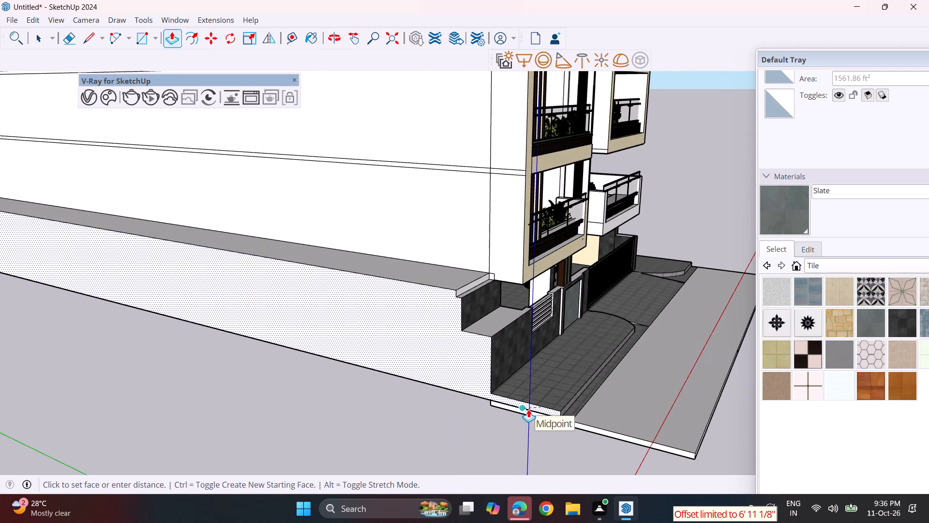
key("Escape")
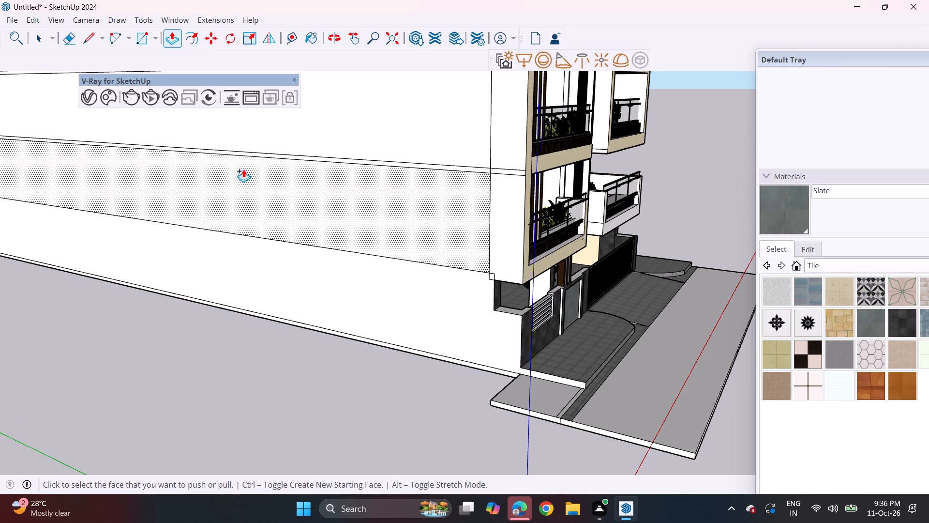
left_click(89, 39)
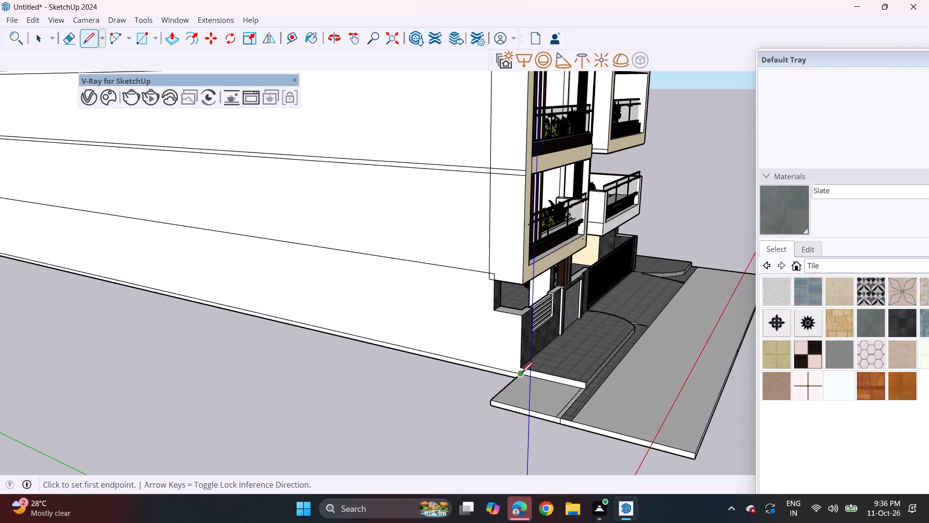
left_click(522, 373)
left_click(522, 365)
key("space")
key("p")
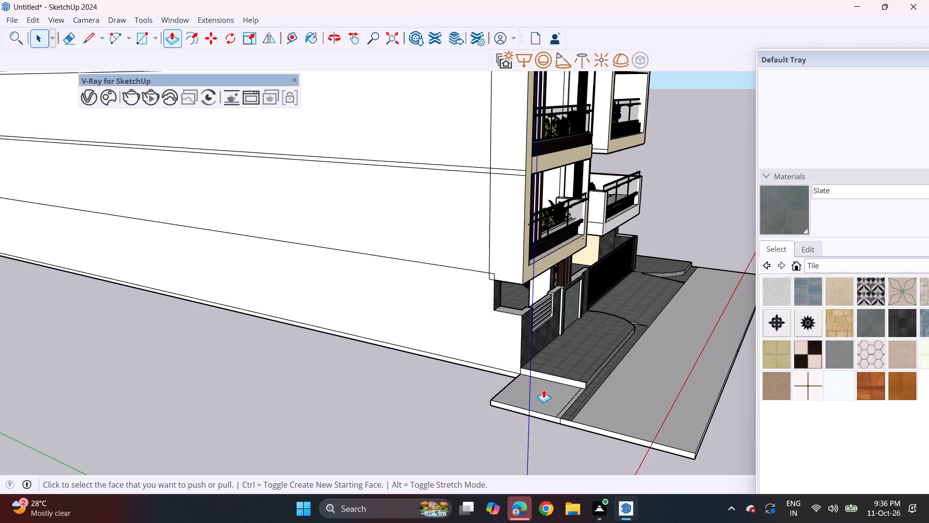
left_click(556, 376)
left_click(537, 415)
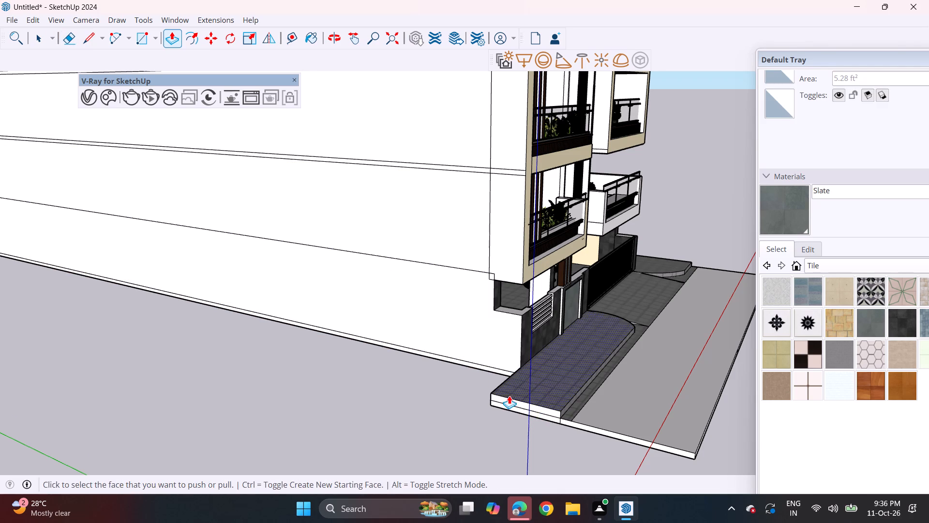
Extrude the new pavement section's rear face back along the pedestrian-gate side wall to the building's rear corner.
middle_click_drag(509, 396, 721, 373)
left_click(635, 343)
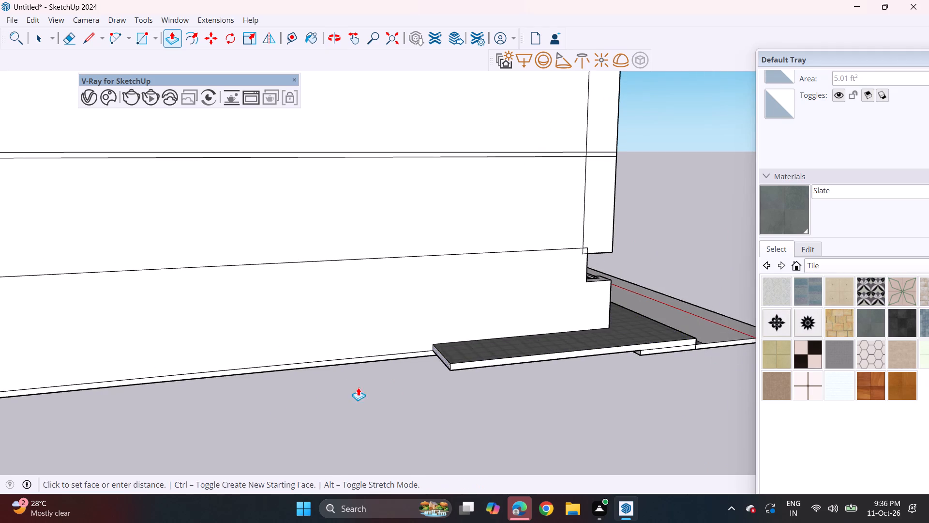
scroll(274, 402, "down", 6)
middle_click_drag(248, 401, 527, 377, "shift")
scroll(148, 414, "down", 9)
middle_click_drag(350, 377, 556, 333)
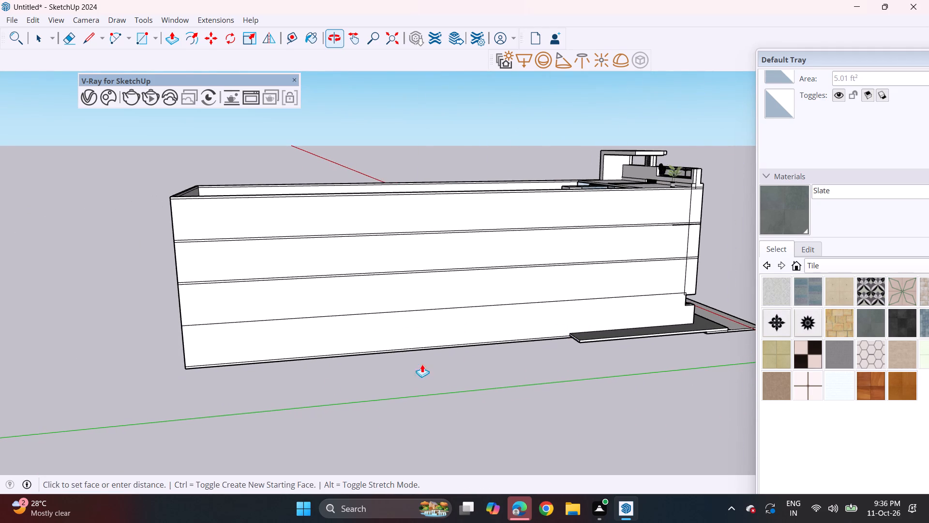
left_click_drag(169, 402, 180, 401)
Start a model import and look through the models in the Downloads folder for one suited to the building's surroundings.
middle_click_drag(443, 375, 12, 443)
middle_click_drag(438, 417, 432, 410)
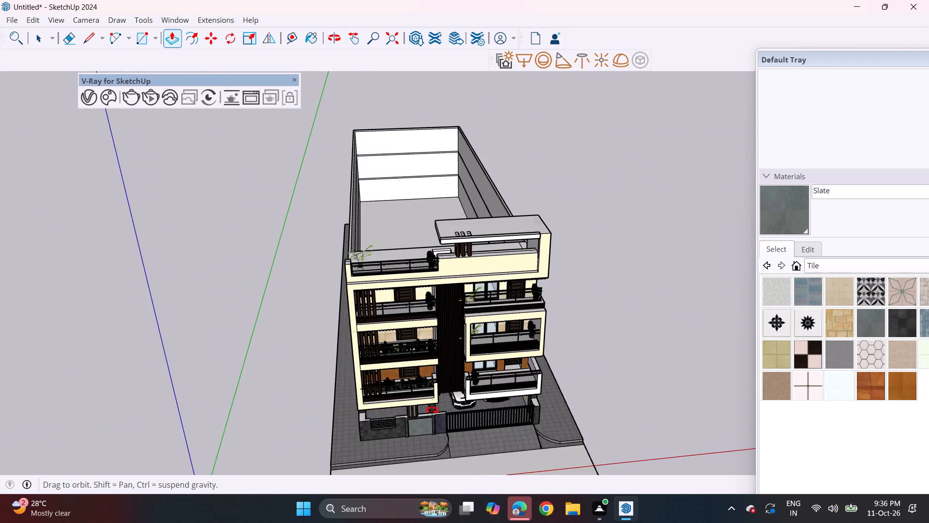
middle_click_drag(432, 410, 391, 286)
middle_click_drag(509, 396, 479, 335, "shift")
middle_click_drag(468, 339, 476, 360)
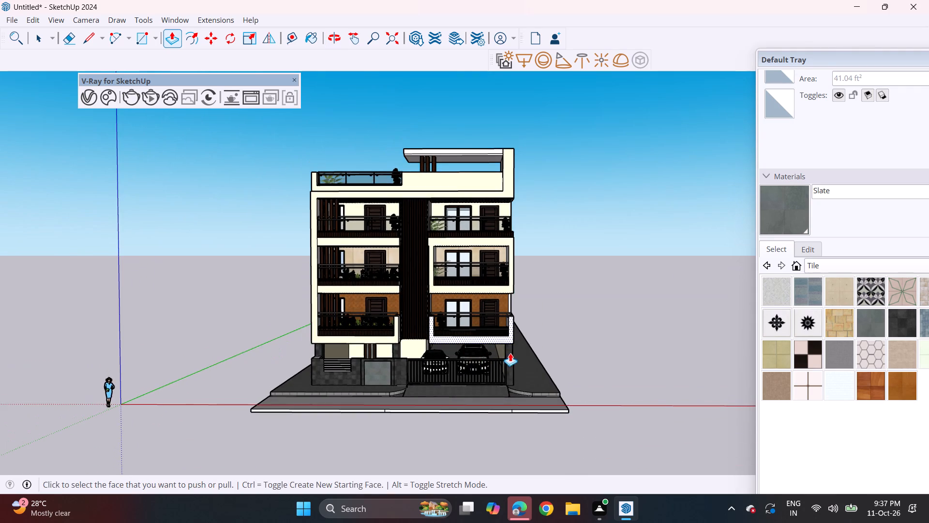
scroll(509, 349, "up", 3)
left_click(16, 23)
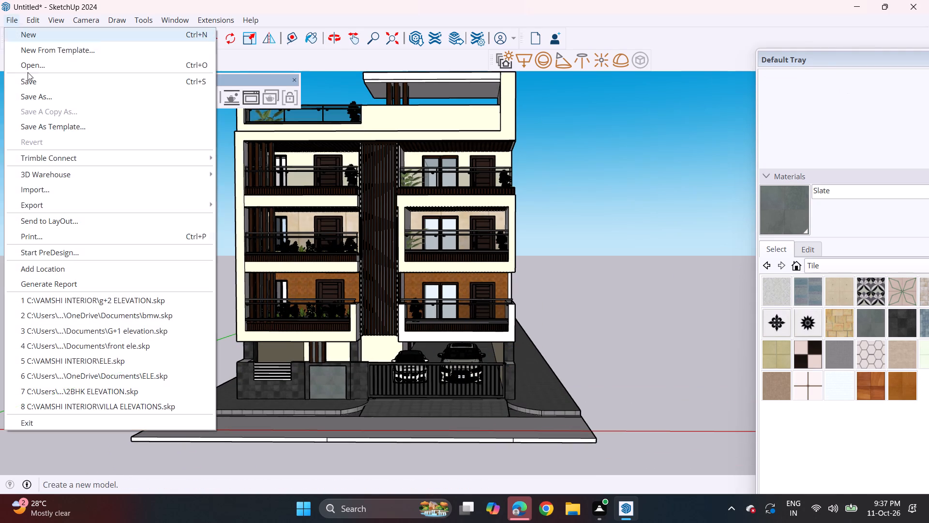
left_click_drag(46, 192, 48, 197)
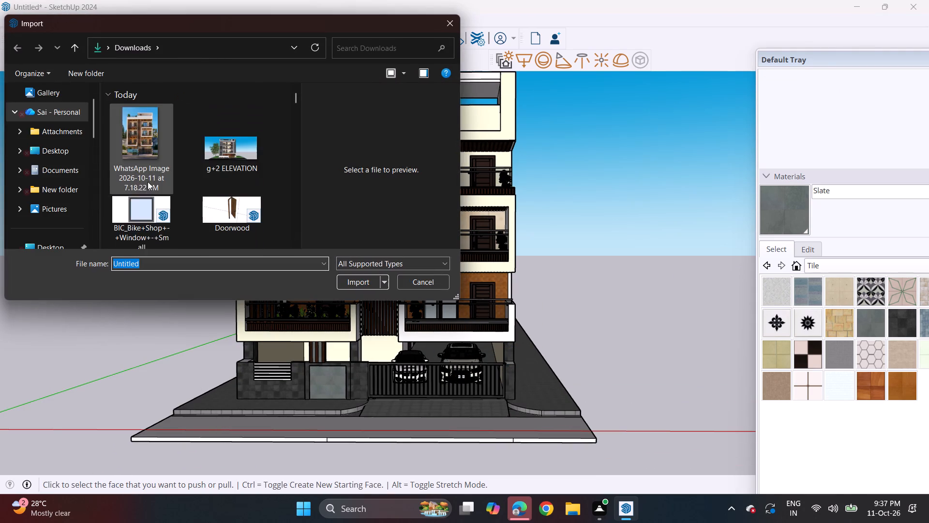
scroll(148, 182, "down", 16)
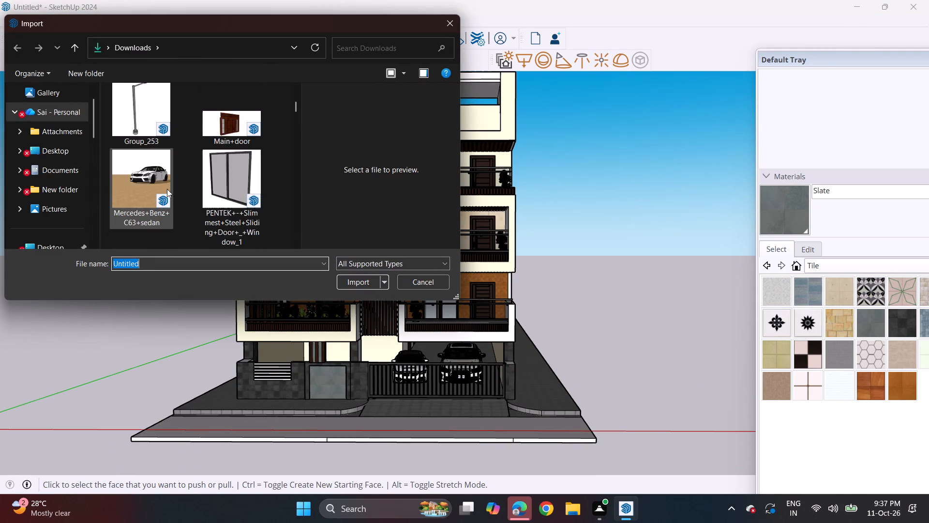
scroll(167, 189, "down", 10)
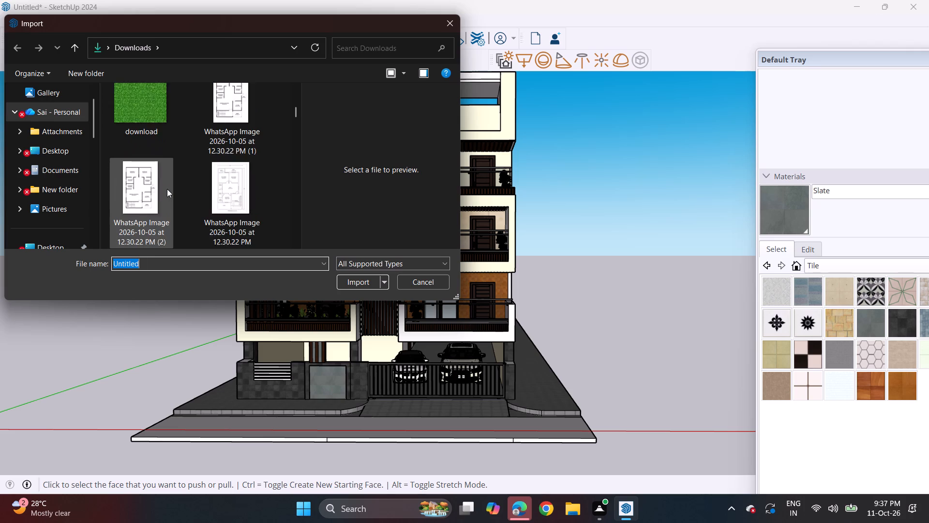
scroll(167, 189, "down", 11)
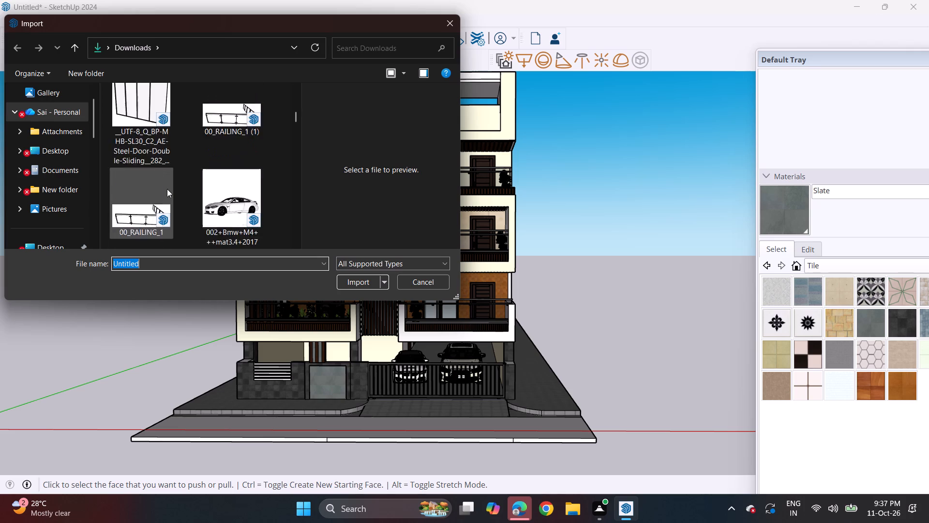
scroll(167, 189, "down", 6)
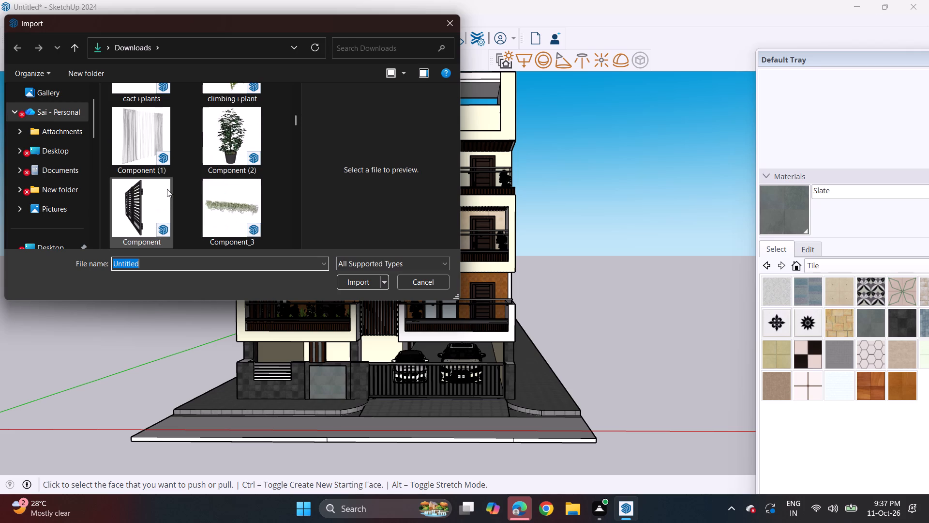
scroll(167, 189, "down", 6)
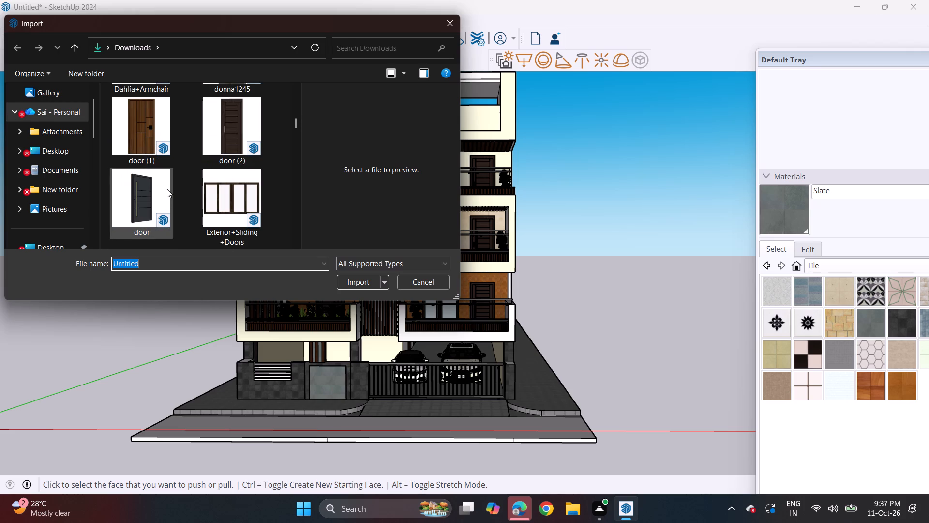
scroll(167, 189, "down", 4)
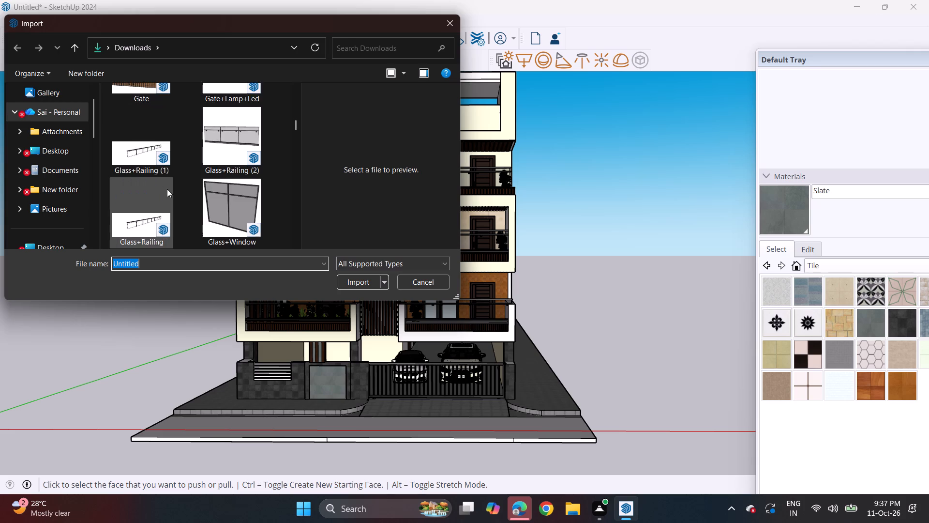
scroll(167, 189, "down", 7)
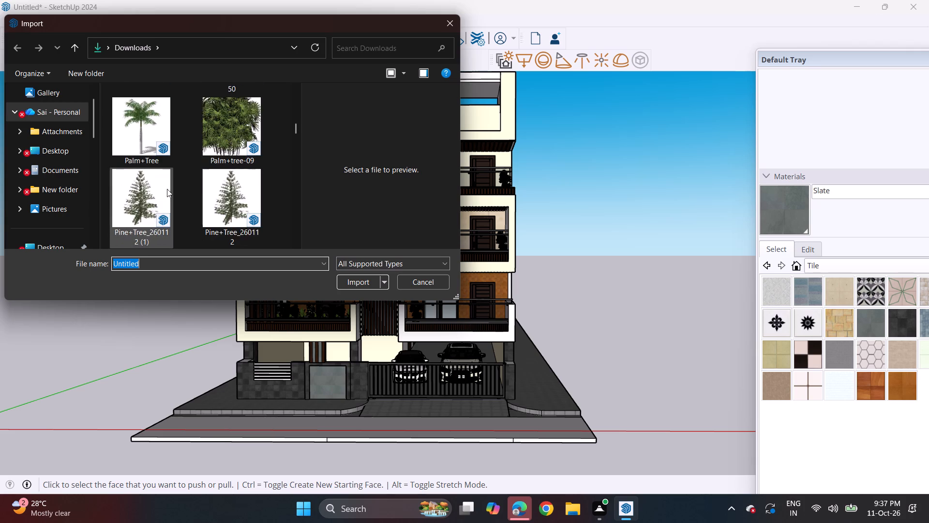
scroll(167, 189, "down", 4)
scroll(167, 189, "up", 18)
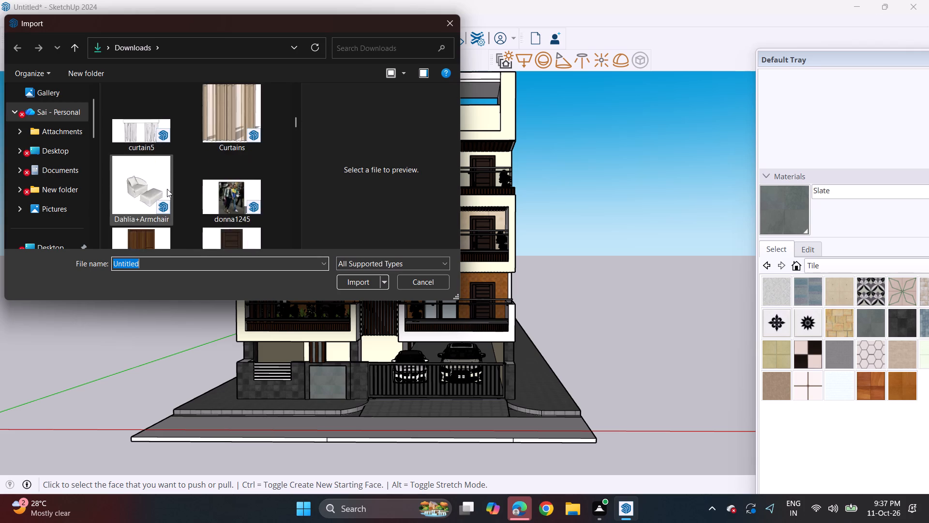
scroll(167, 189, "up", 11)
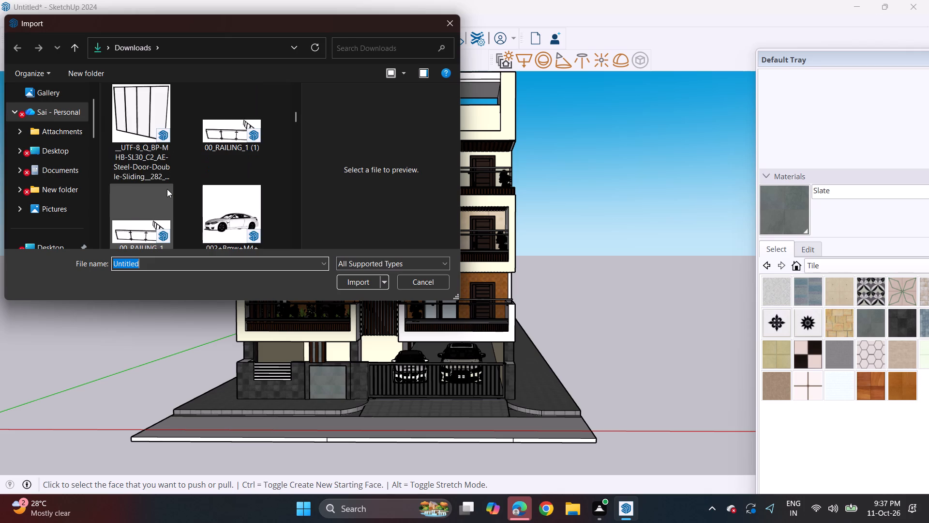
scroll(167, 189, "up", 10)
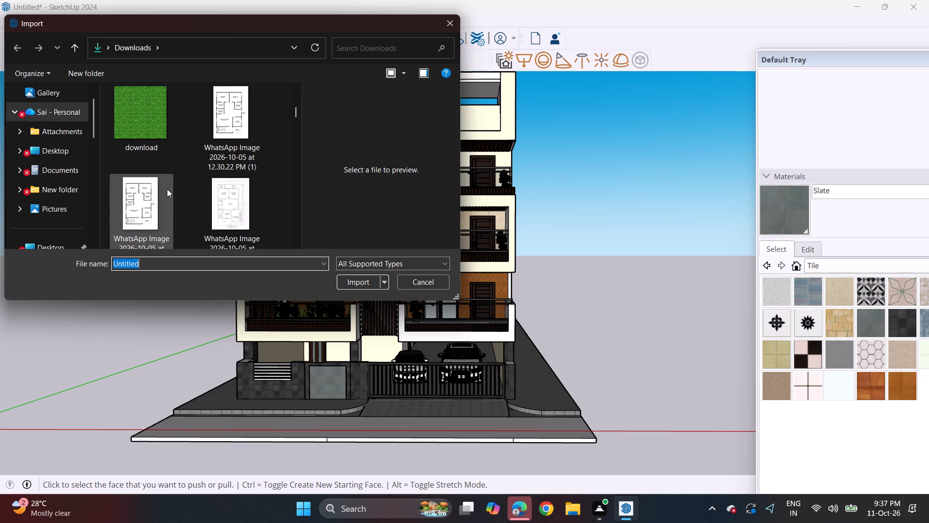
scroll(167, 189, "up", 10)
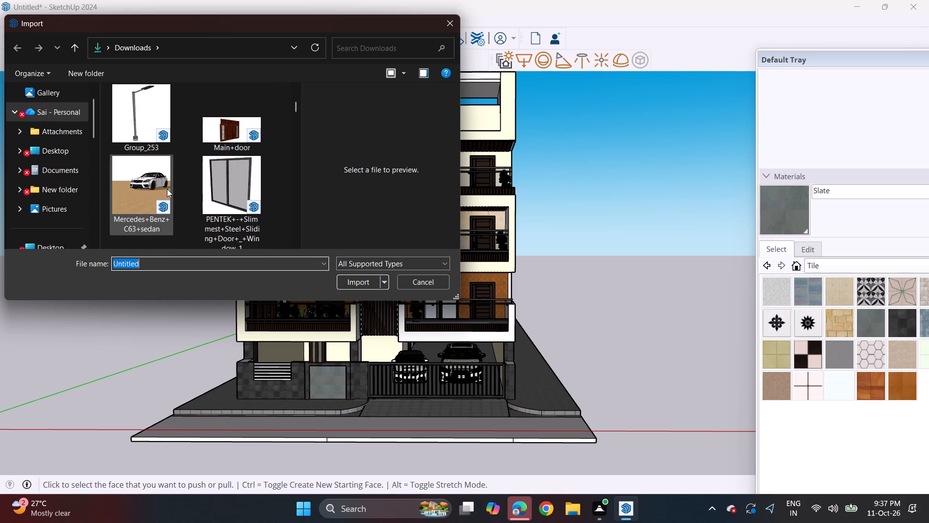
scroll(167, 189, "up", 4)
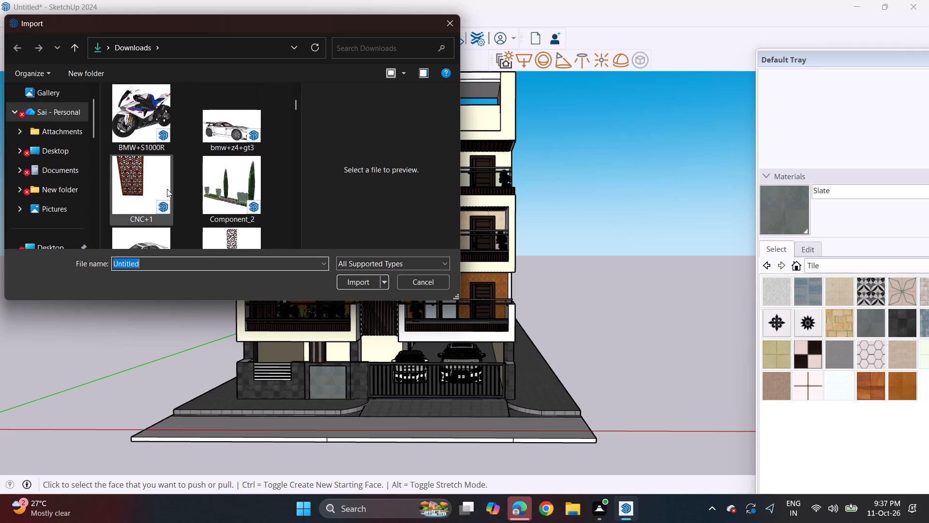
scroll(167, 189, "up", 7)
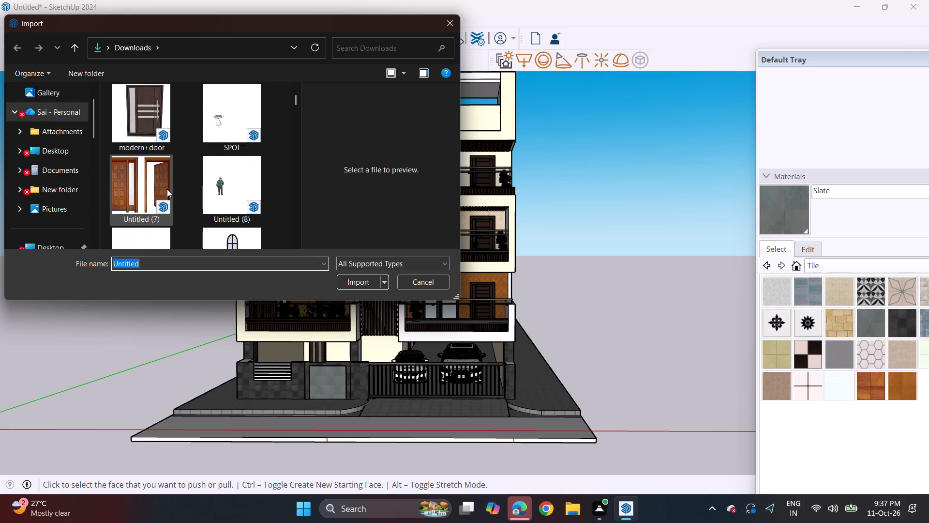
scroll(167, 189, "up", 2)
Import the Palm+Tree model from Downloads and place it on the tiled pavement beside the sliding-gate side of the building.
scroll(167, 189, "down", 12)
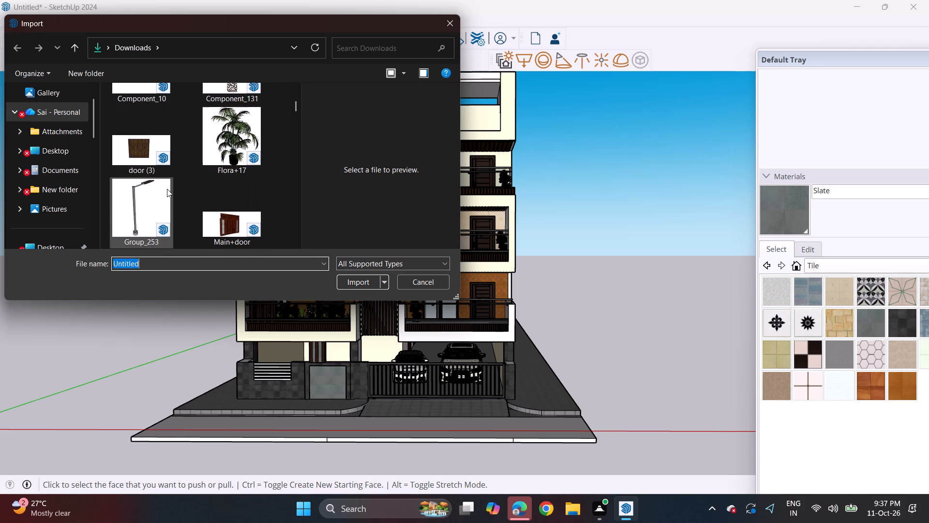
scroll(167, 189, "down", 8)
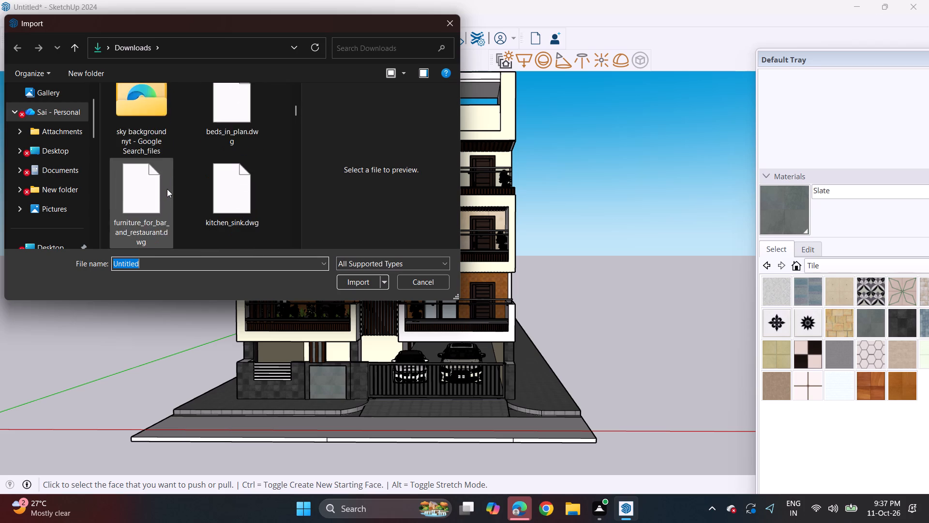
scroll(167, 189, "down", 6)
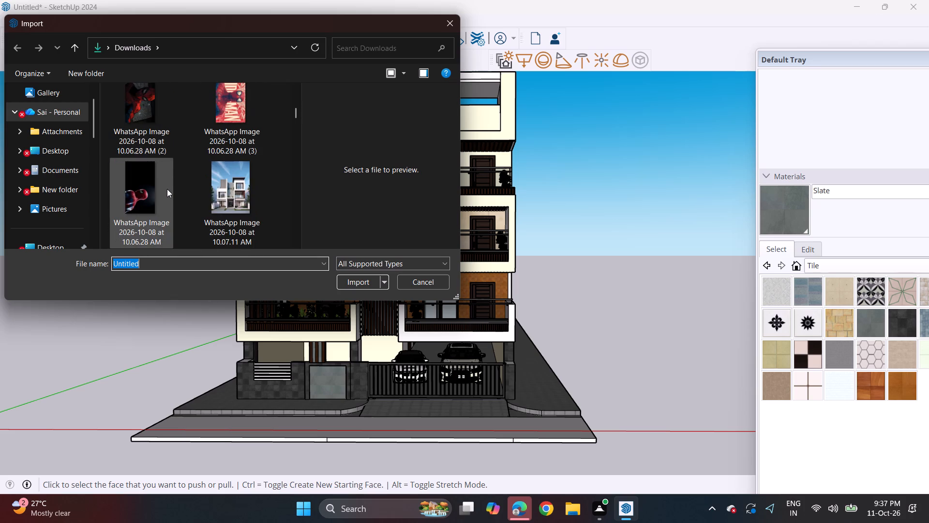
scroll(167, 189, "down", 6)
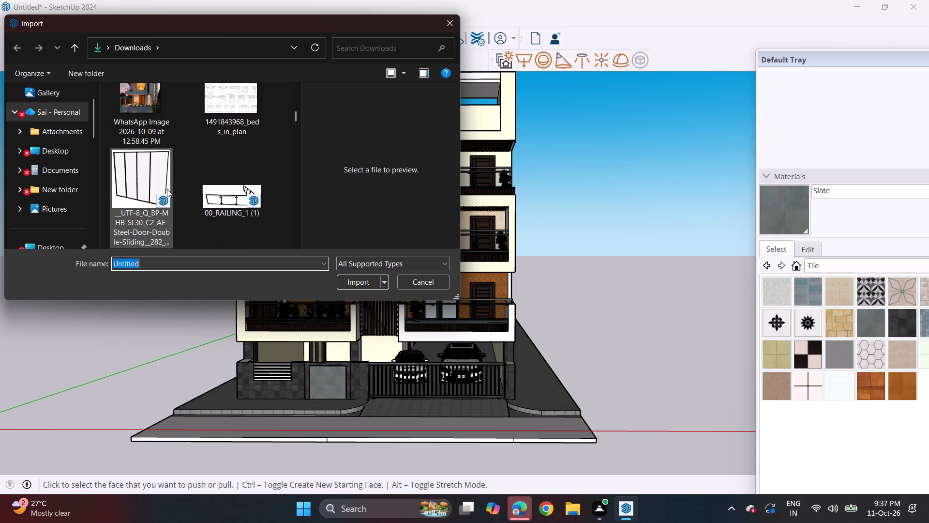
scroll(167, 189, "down", 6)
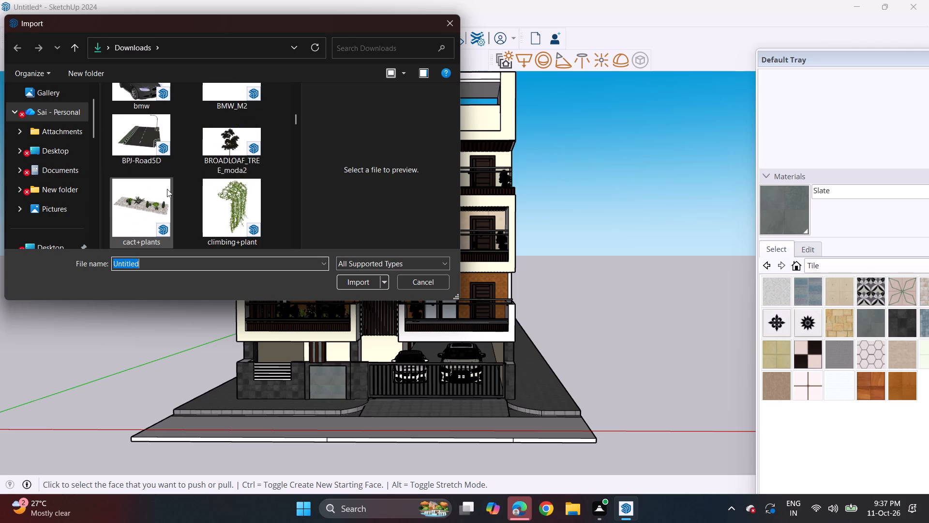
scroll(167, 189, "down", 5)
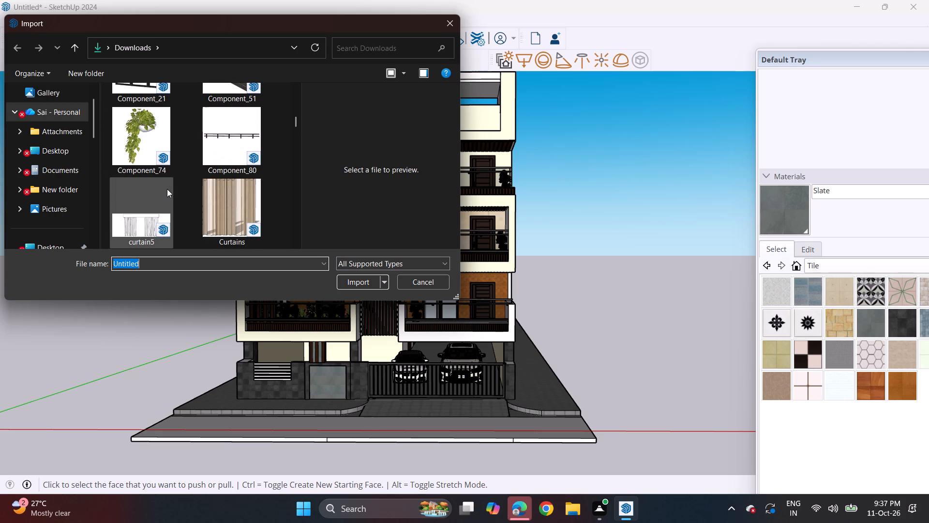
scroll(167, 189, "down", 4)
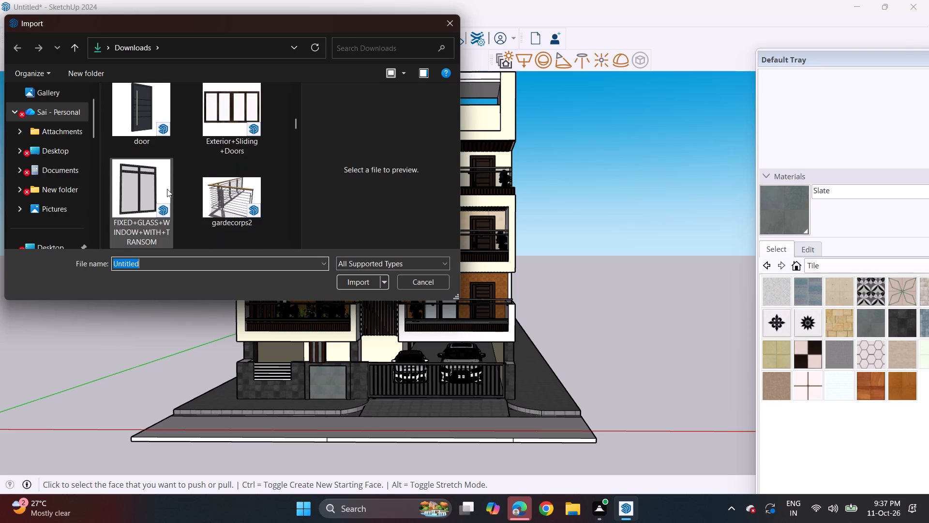
scroll(167, 189, "down", 4)
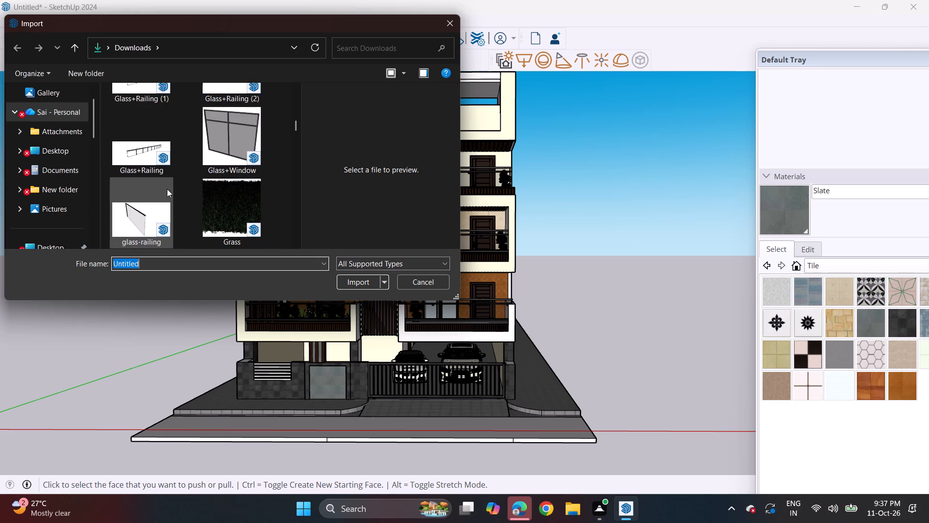
scroll(167, 189, "down", 8)
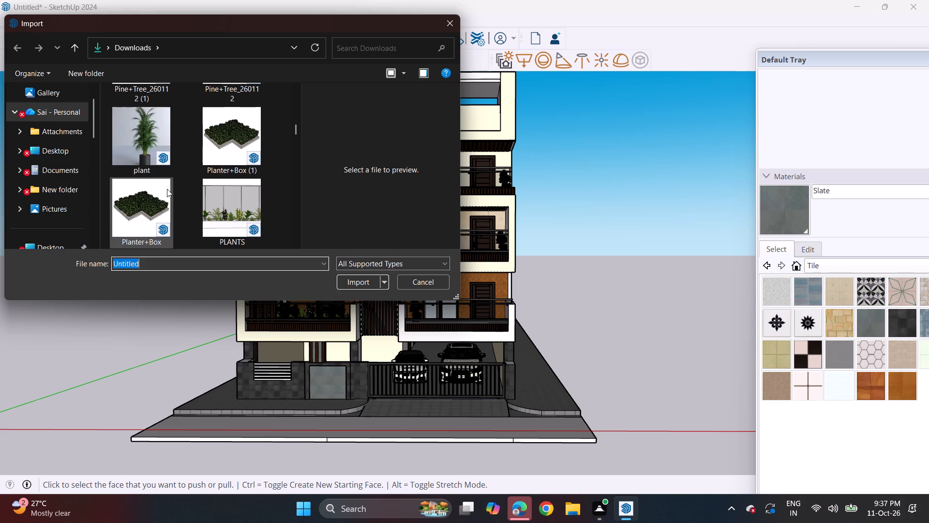
scroll(167, 189, "up", 2)
left_click(149, 129)
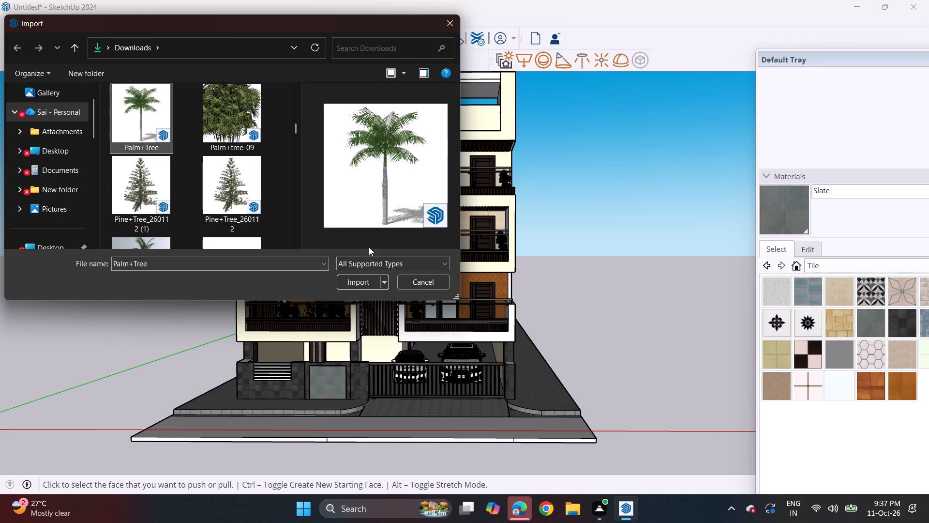
left_click(354, 288)
left_click(584, 284)
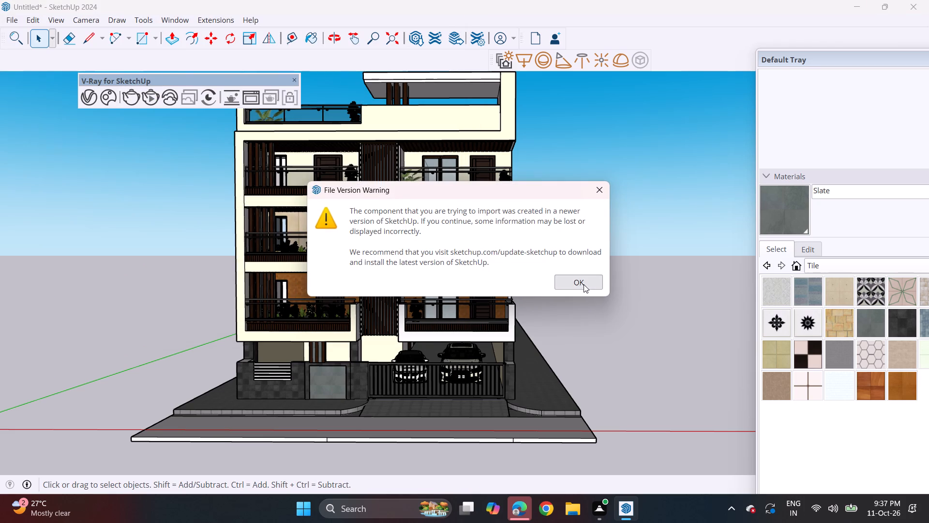
left_click(508, 411)
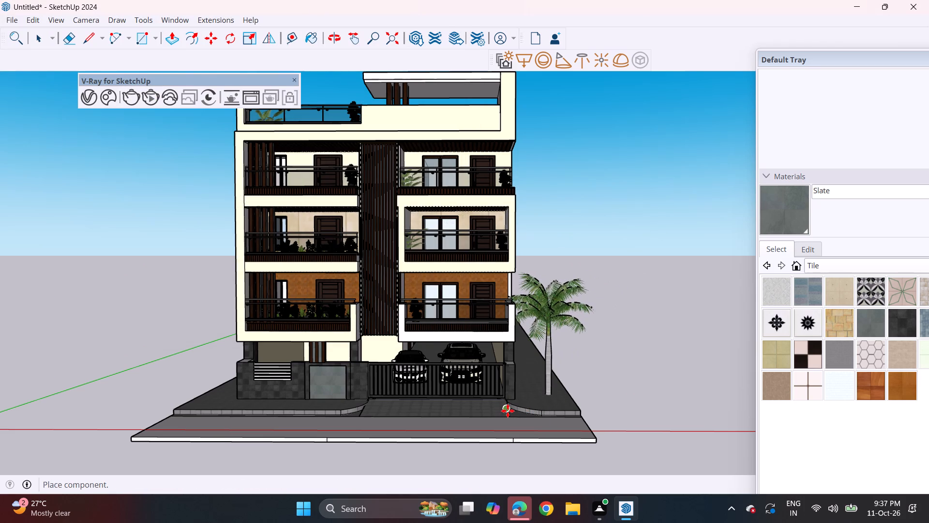
Copy the palm tree across the frontage onto the tiled pavement at the pedestrian-gate side of the building.
left_click(551, 399)
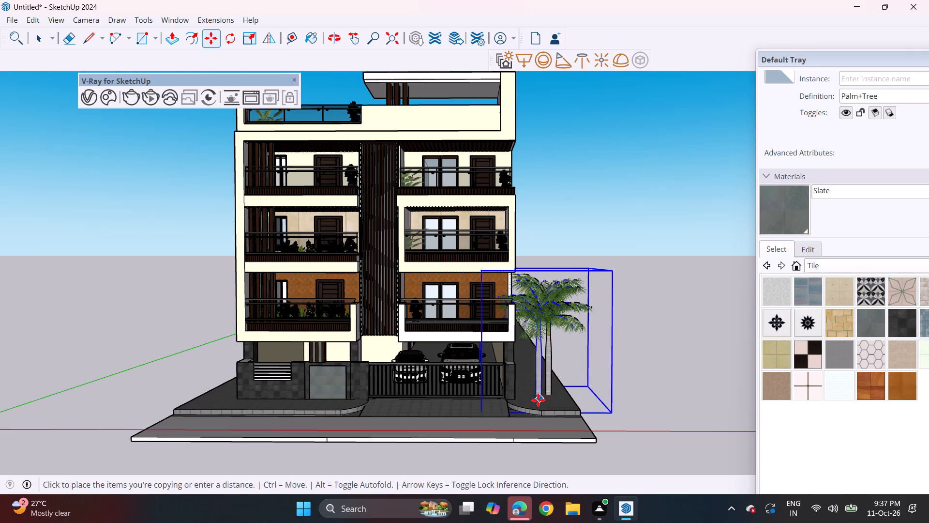
left_click(203, 406)
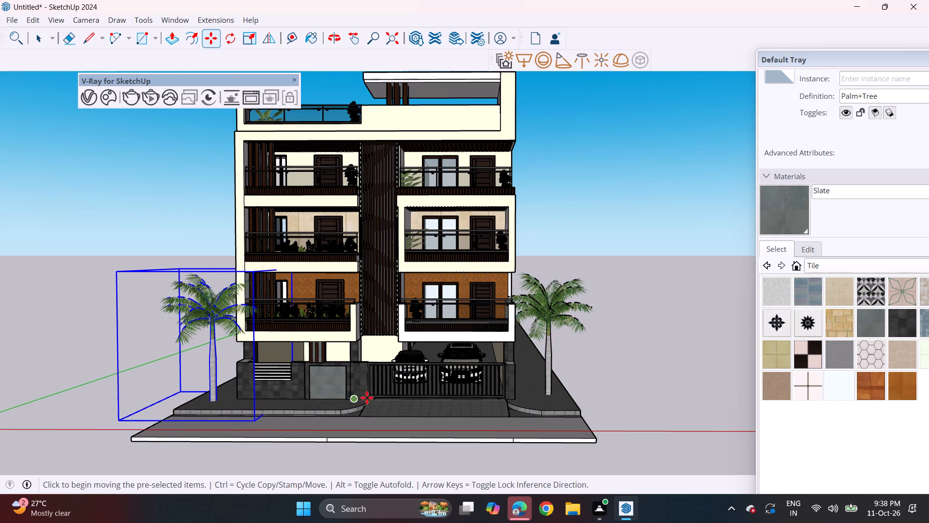
scroll(378, 379, "down", 4)
key("space")
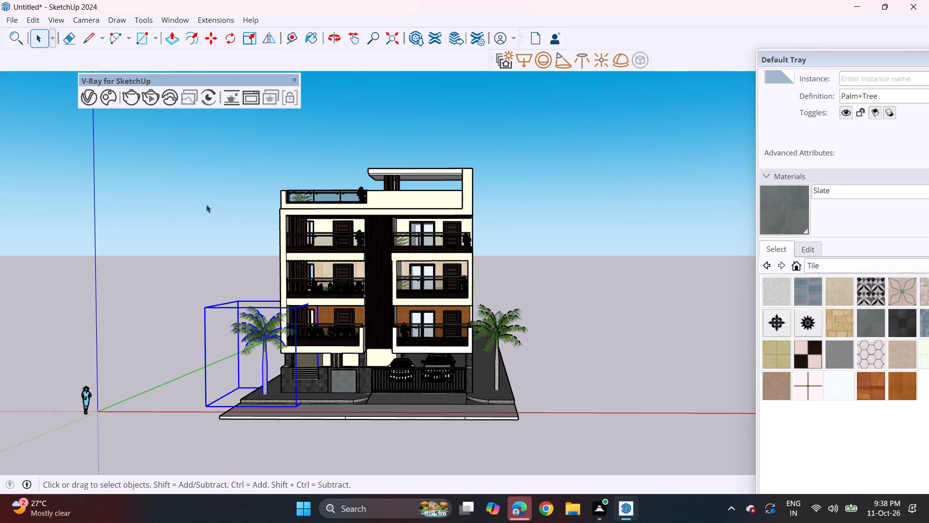
Start a model import and look through the Downloads folder for a model suited to the building's street frontage.
left_click(12, 21)
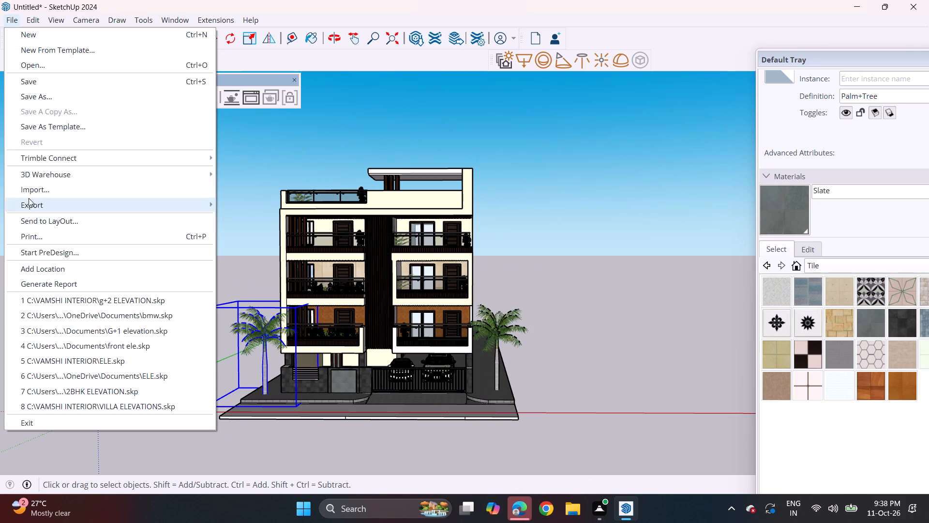
left_click(34, 189)
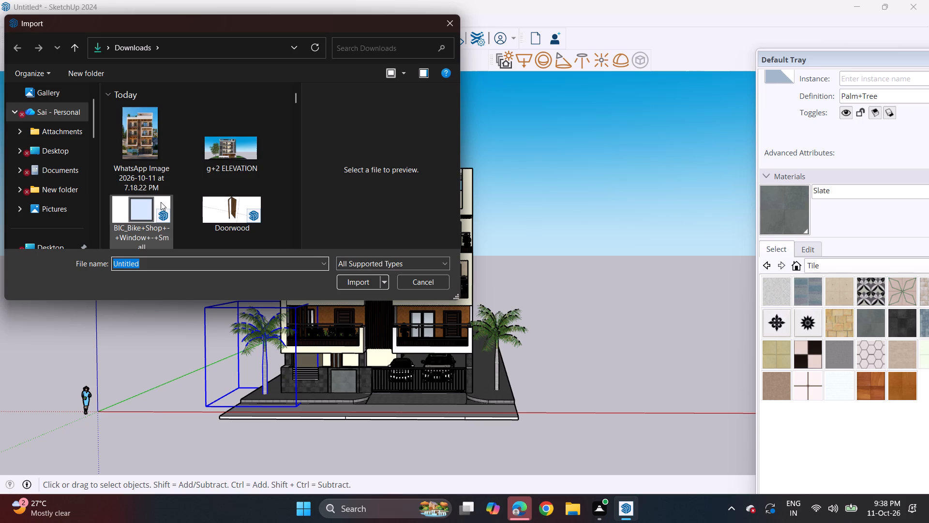
scroll(170, 159, "down", 8)
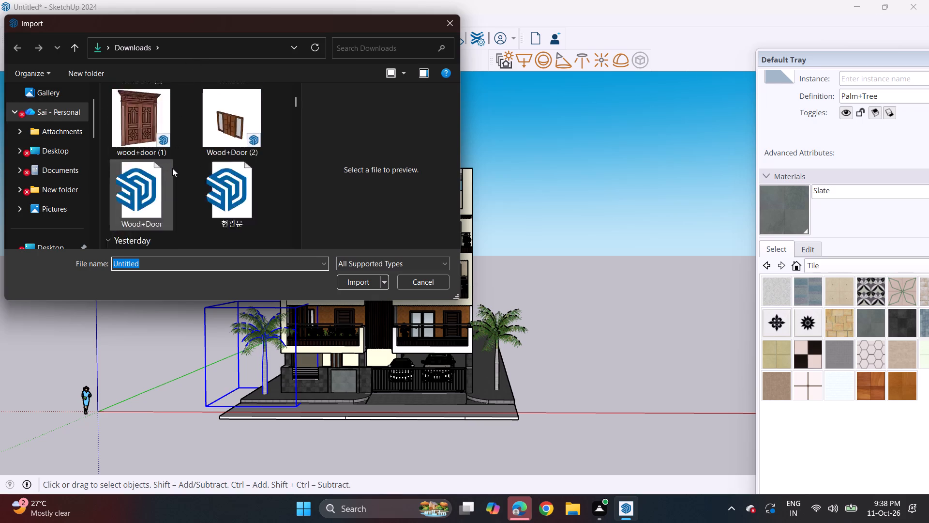
scroll(172, 168, "down", 16)
scroll(172, 169, "down", 8)
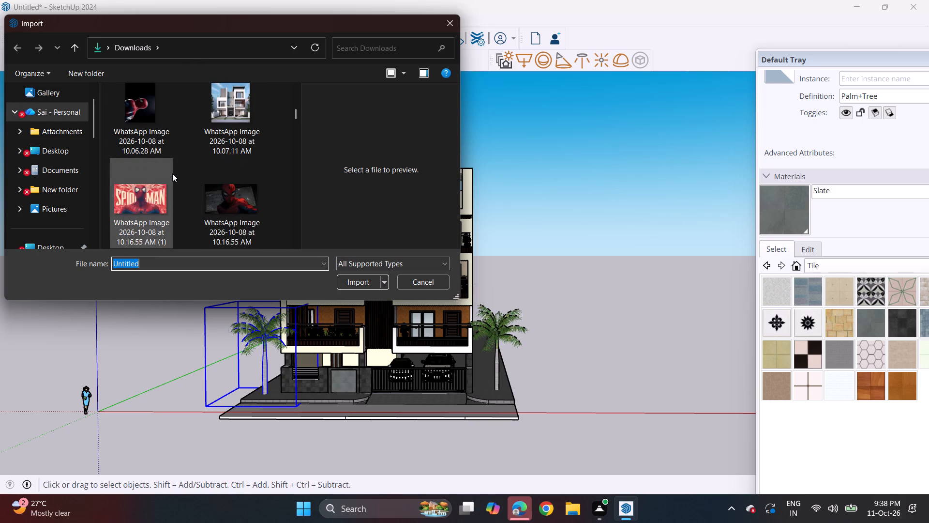
scroll(172, 173, "down", 7)
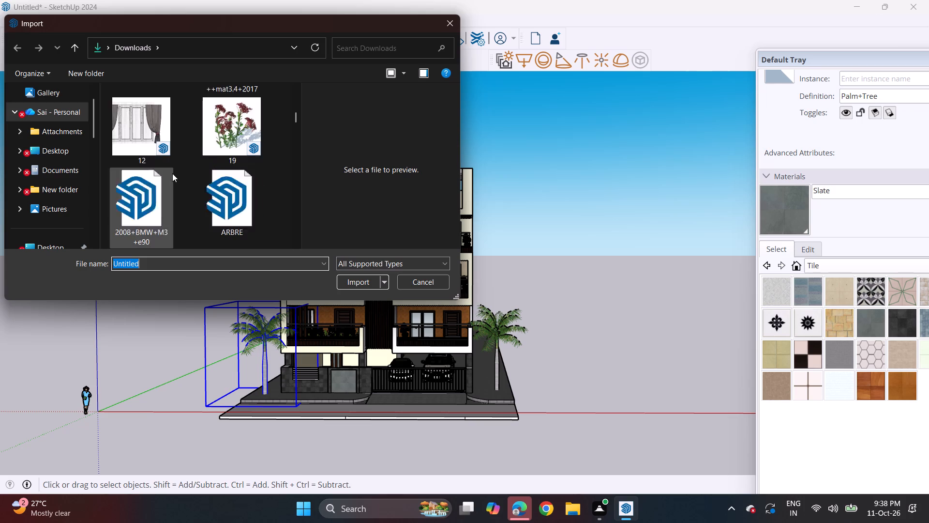
scroll(172, 173, "down", 1)
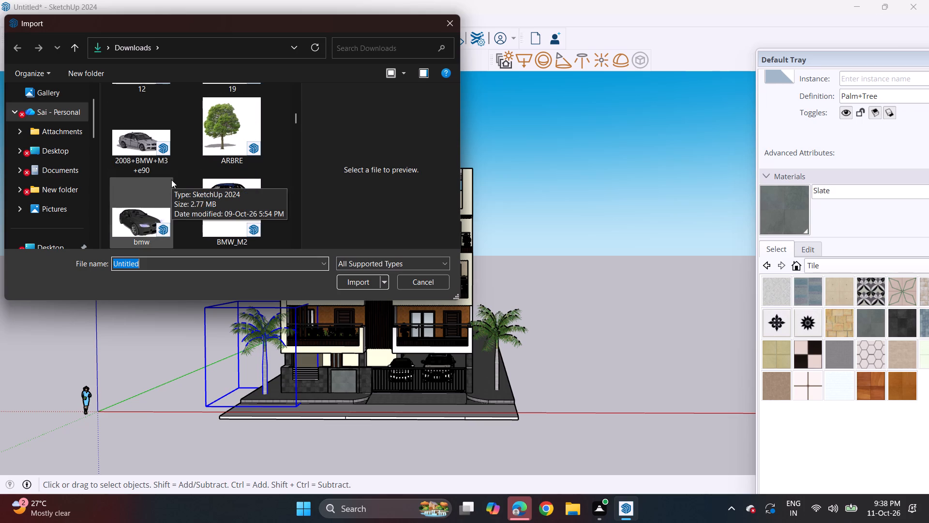
scroll(202, 108, "down", 2)
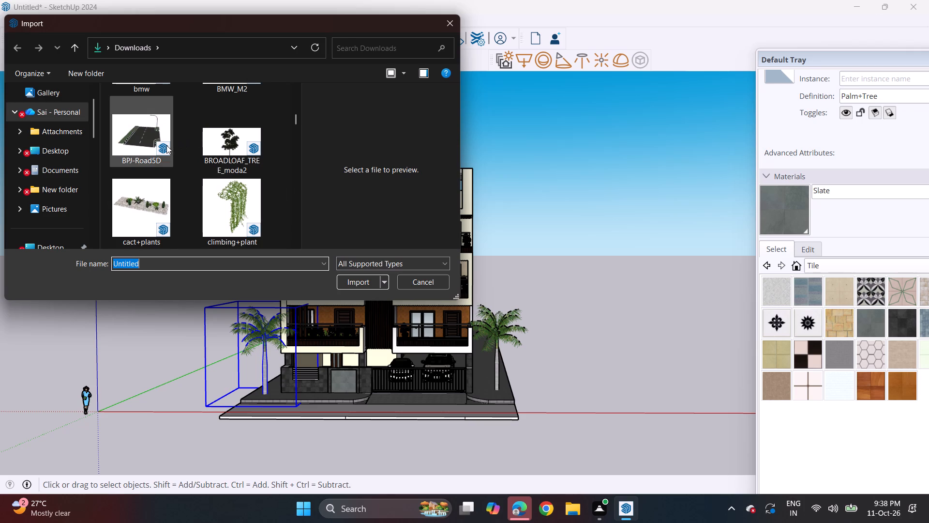
scroll(158, 172, "up", 1)
scroll(158, 172, "down", 2)
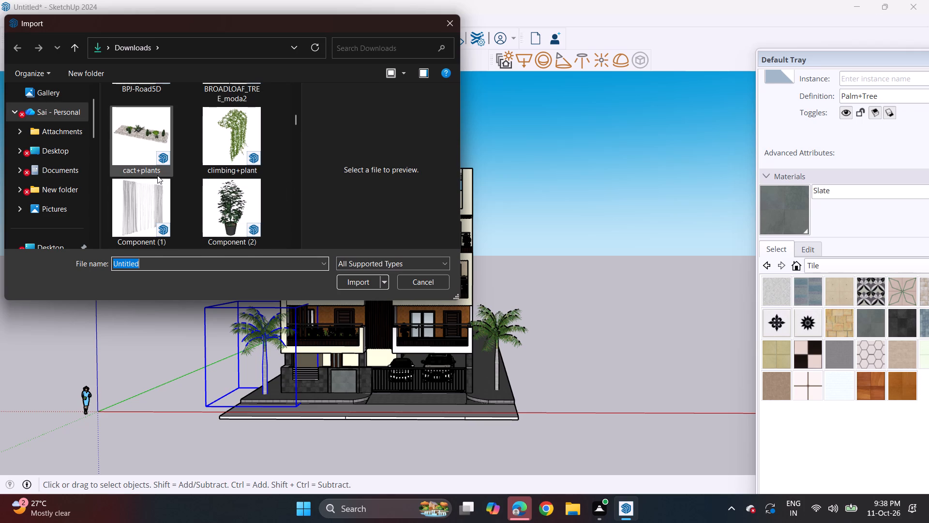
scroll(164, 162, "down", 2)
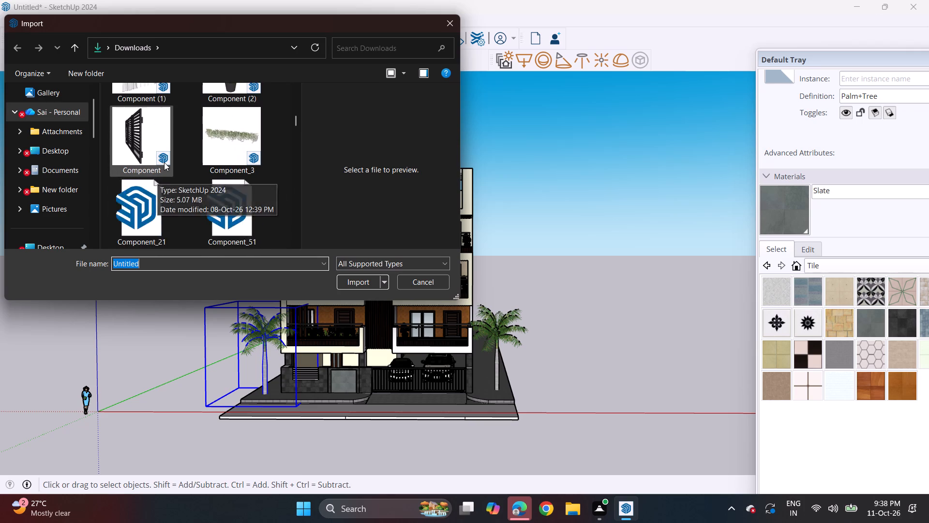
scroll(164, 162, "down", 5)
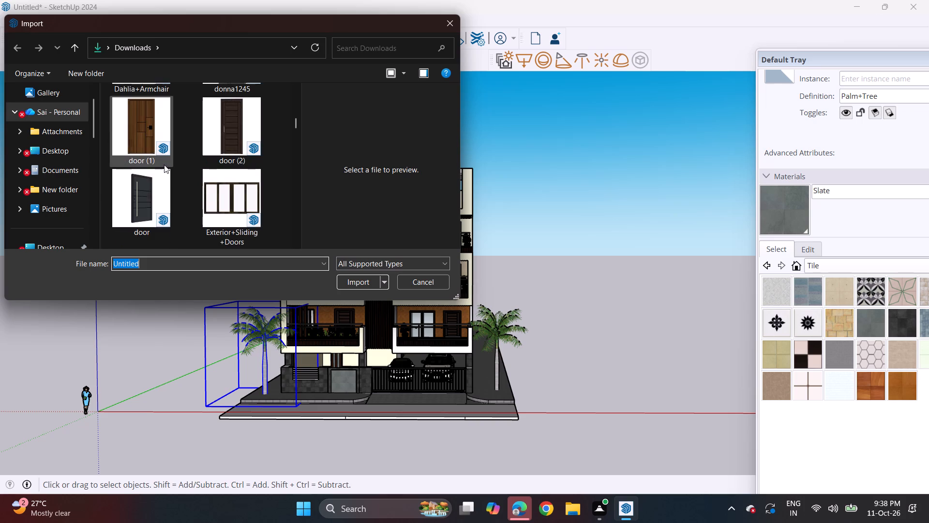
scroll(164, 165, "down", 9)
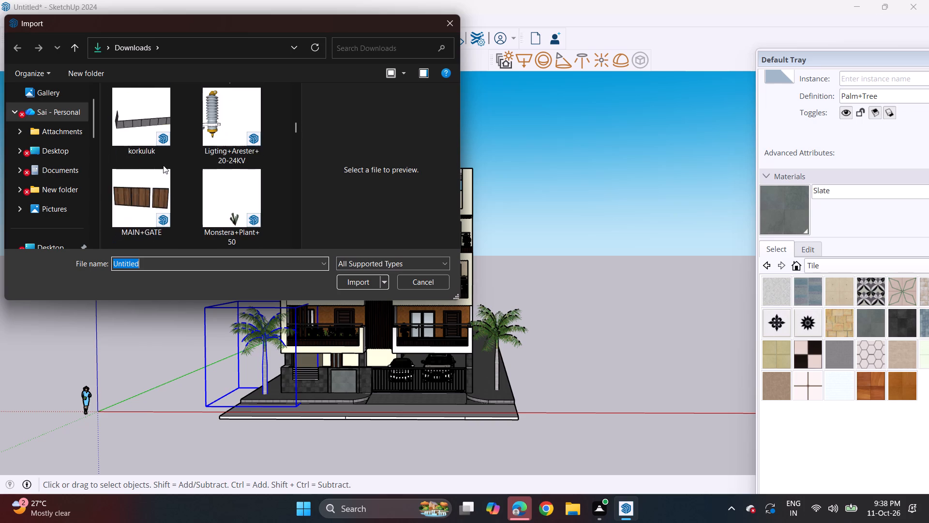
scroll(169, 172, "up", 19)
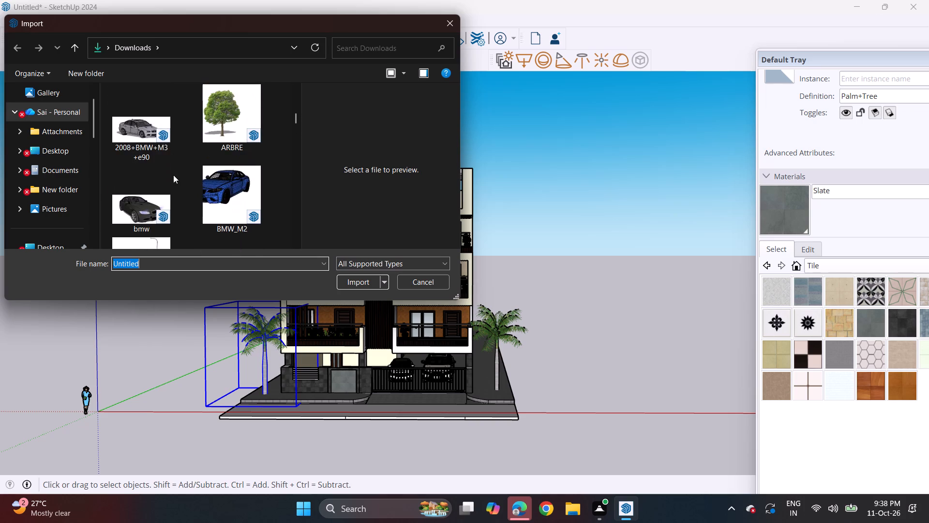
scroll(173, 175, "up", 13)
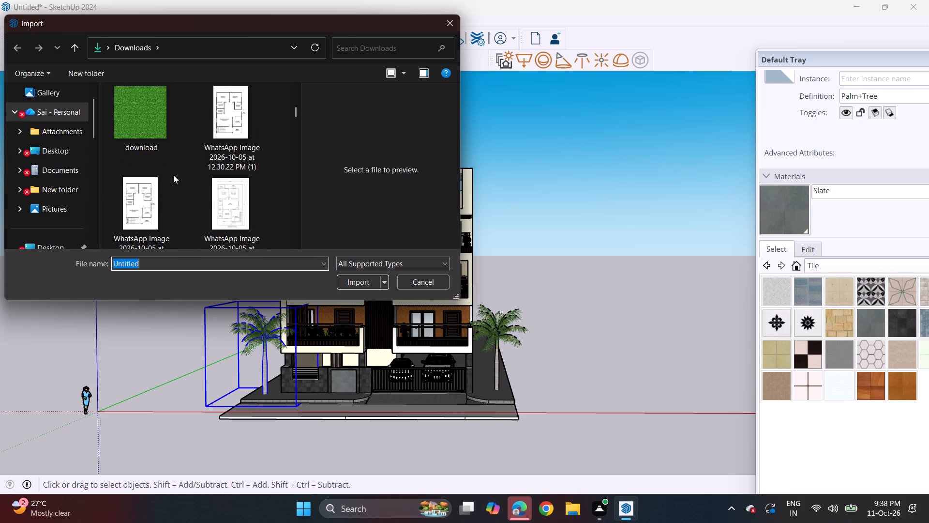
scroll(173, 175, "up", 4)
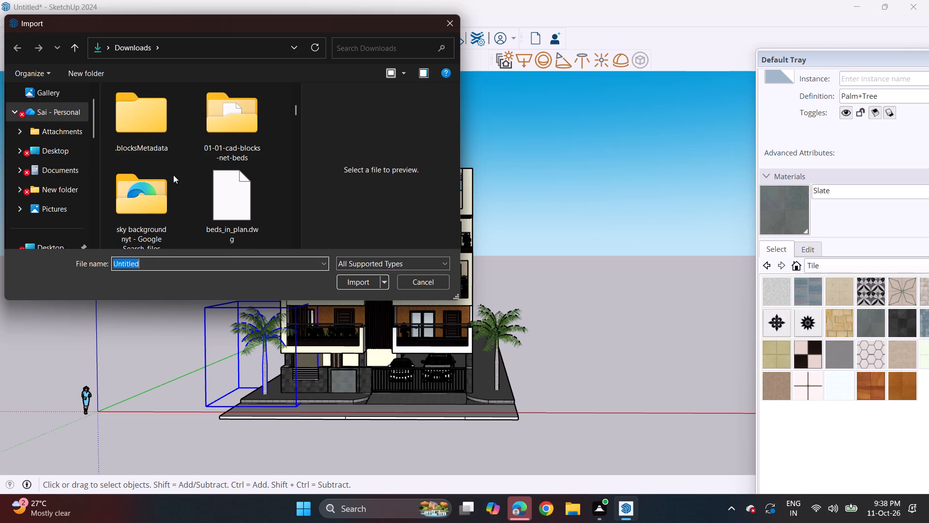
scroll(173, 175, "up", 10)
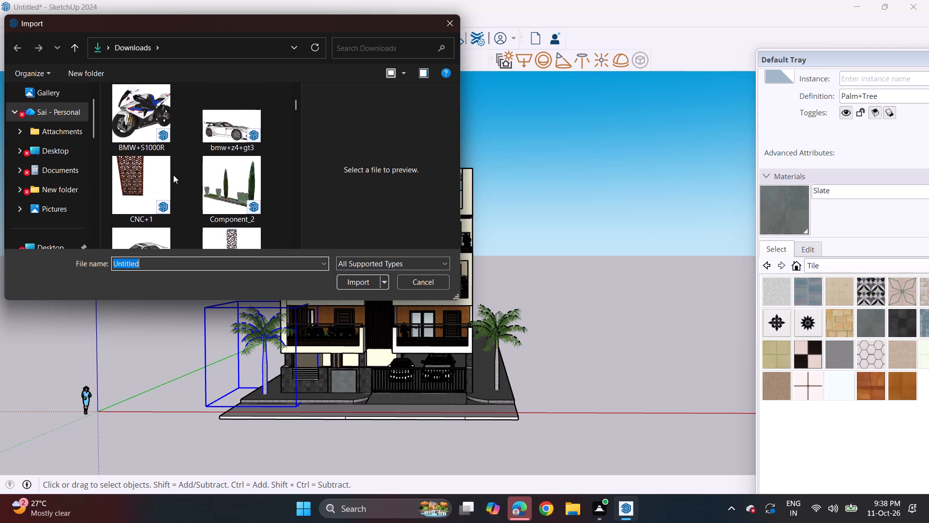
scroll(173, 175, "up", 8)
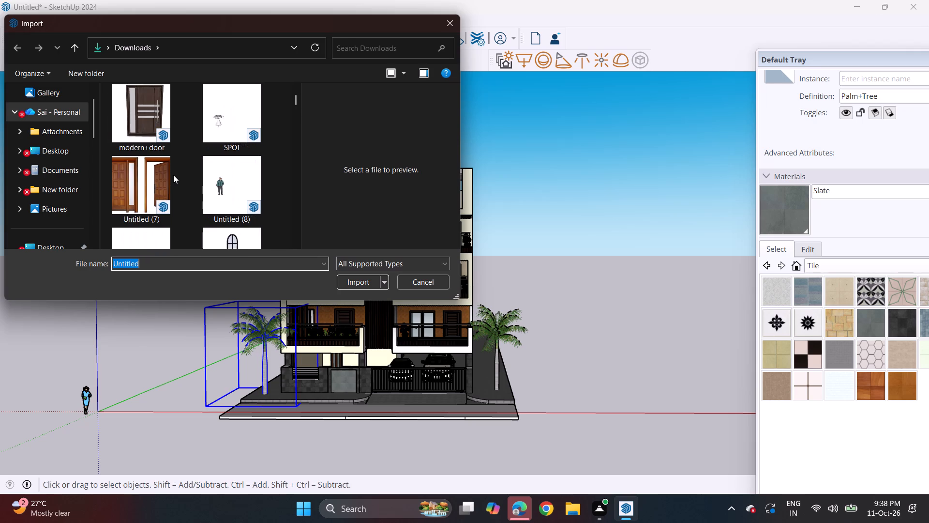
scroll(173, 175, "up", 5)
scroll(173, 175, "down", 1)
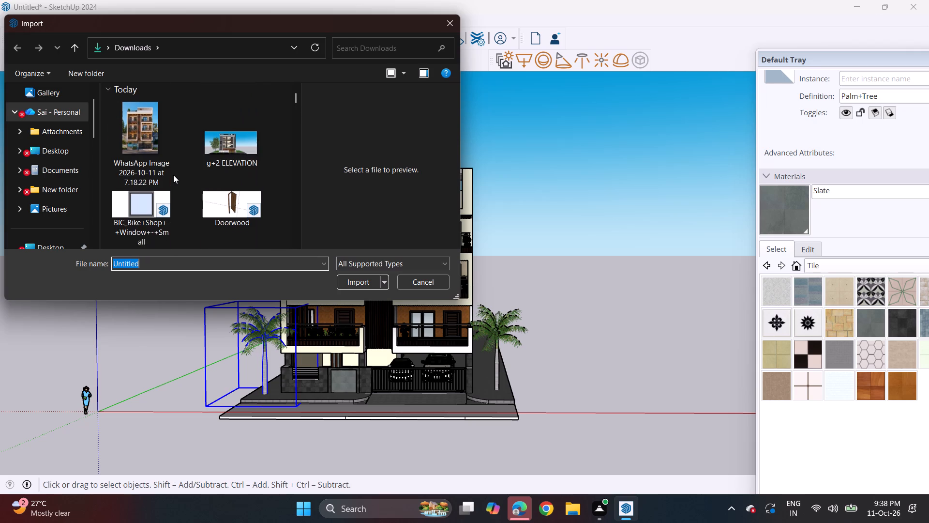
scroll(173, 175, "down", 6)
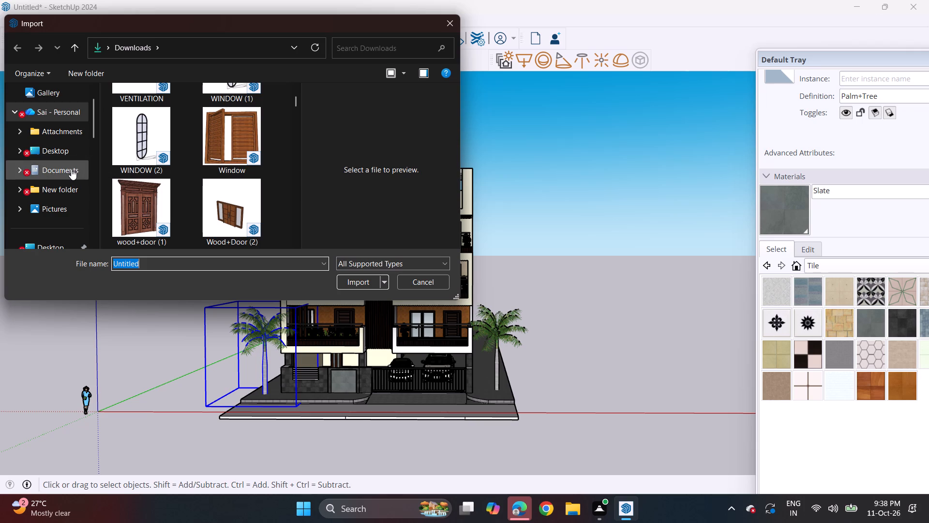
Import the Untitled (5) road model from Downloads and place it on the ground beside the front pavement's corner at the sliding-gate side.
scroll(71, 169, "down", 2)
left_click(66, 168)
scroll(177, 169, "down", 3)
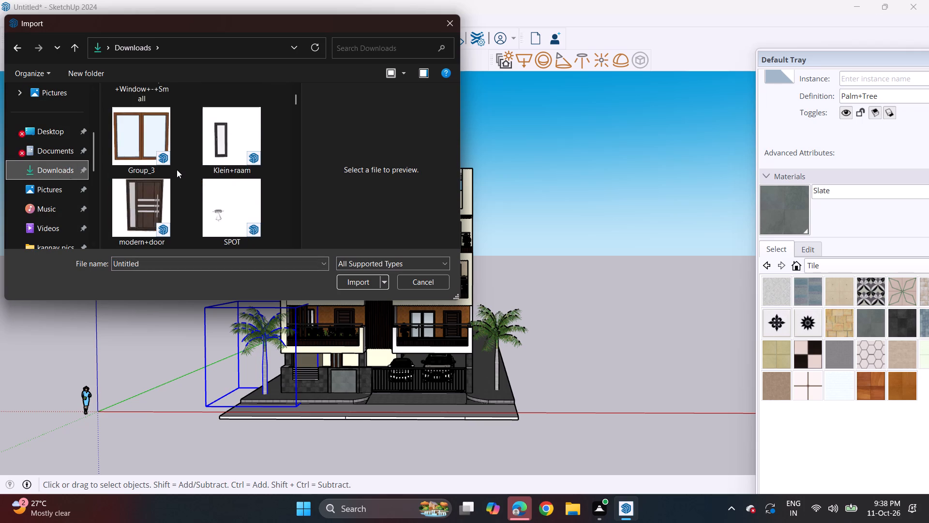
scroll(177, 169, "down", 6)
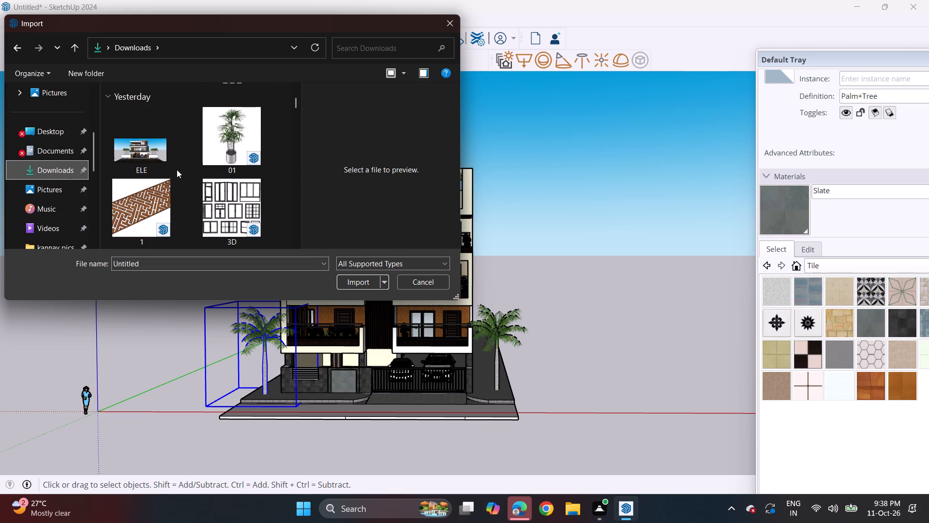
scroll(177, 169, "down", 10)
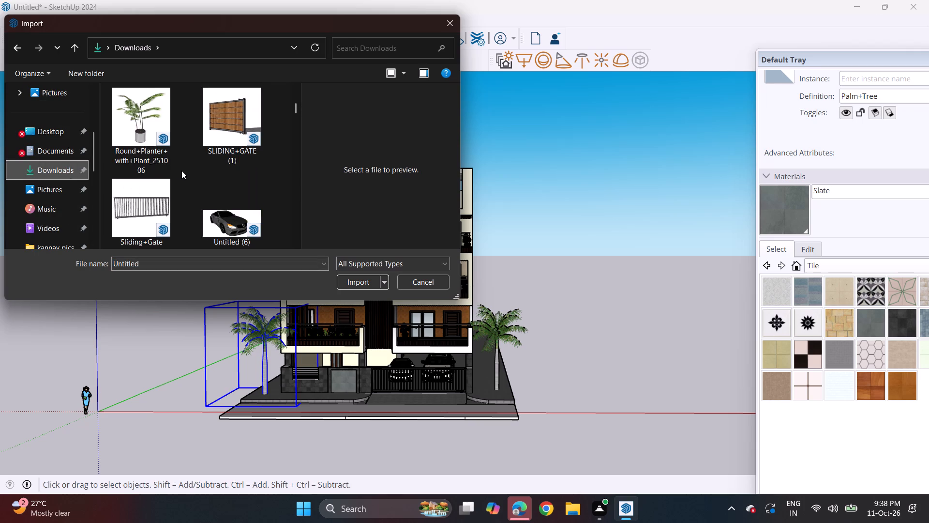
scroll(181, 170, "down", 8)
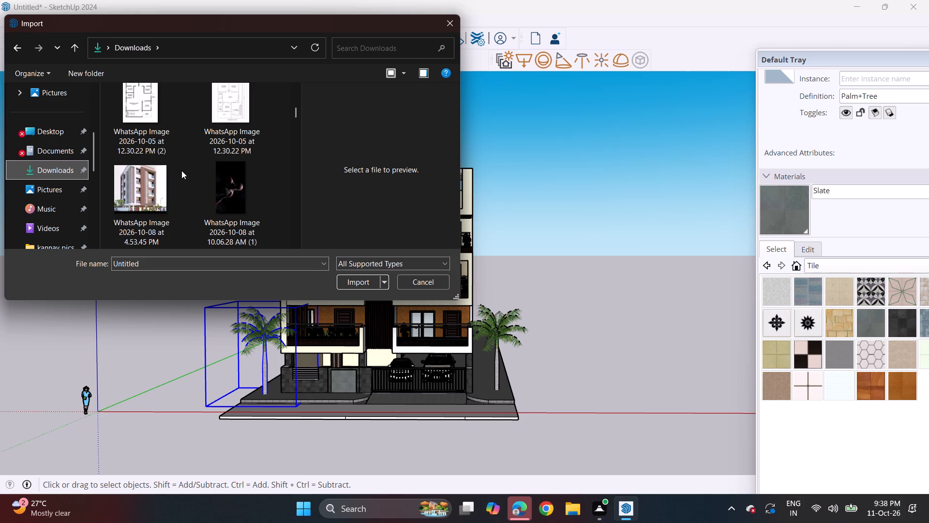
scroll(181, 170, "down", 8)
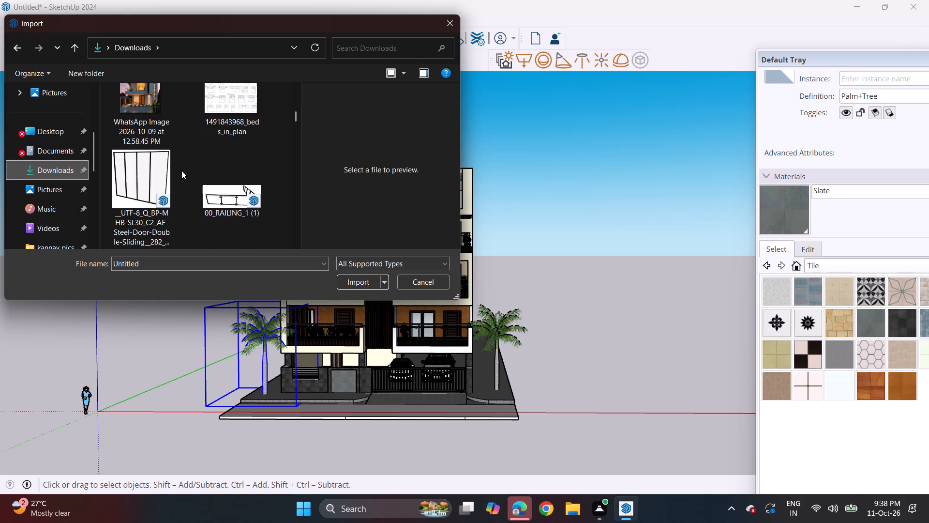
scroll(181, 168, "down", 7)
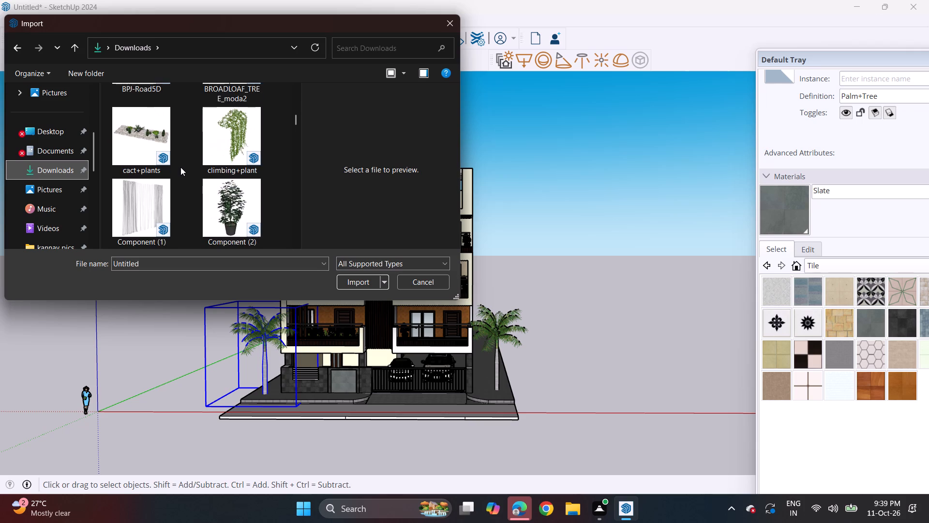
scroll(180, 167, "down", 6)
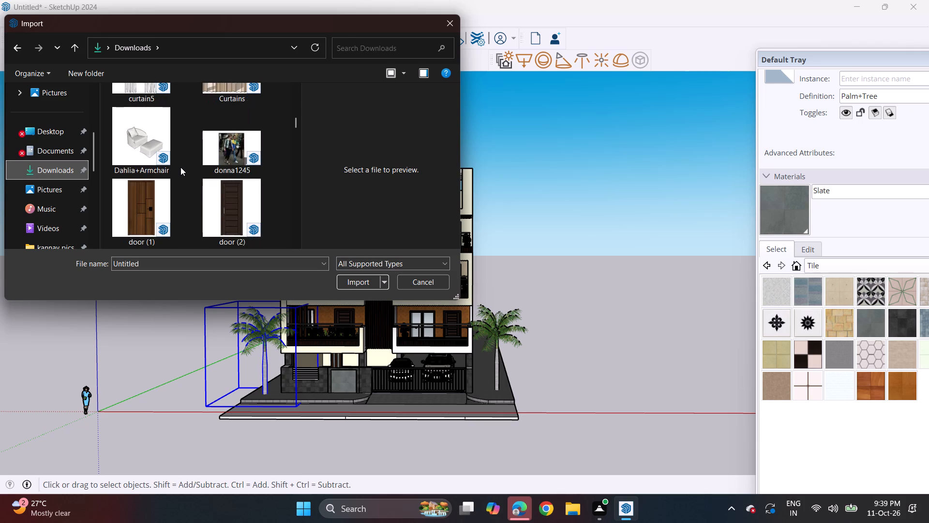
scroll(180, 167, "down", 7)
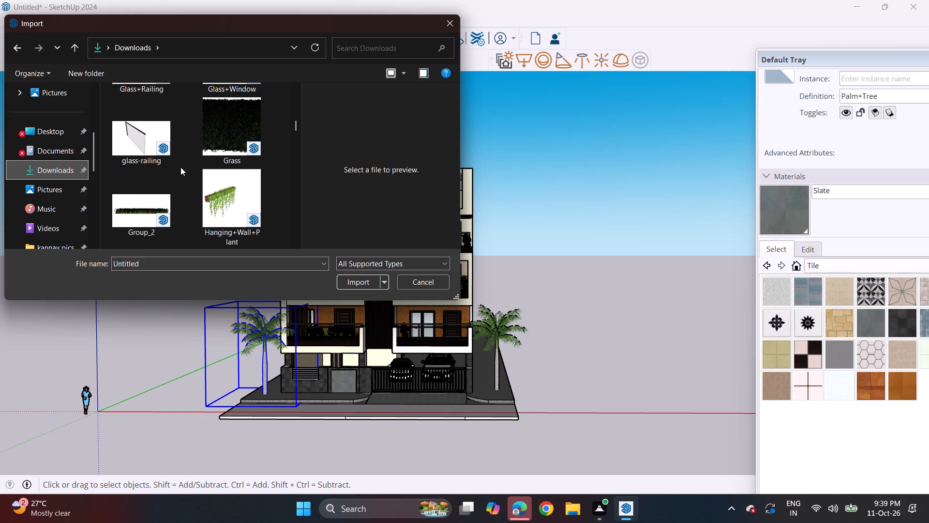
scroll(180, 167, "down", 4)
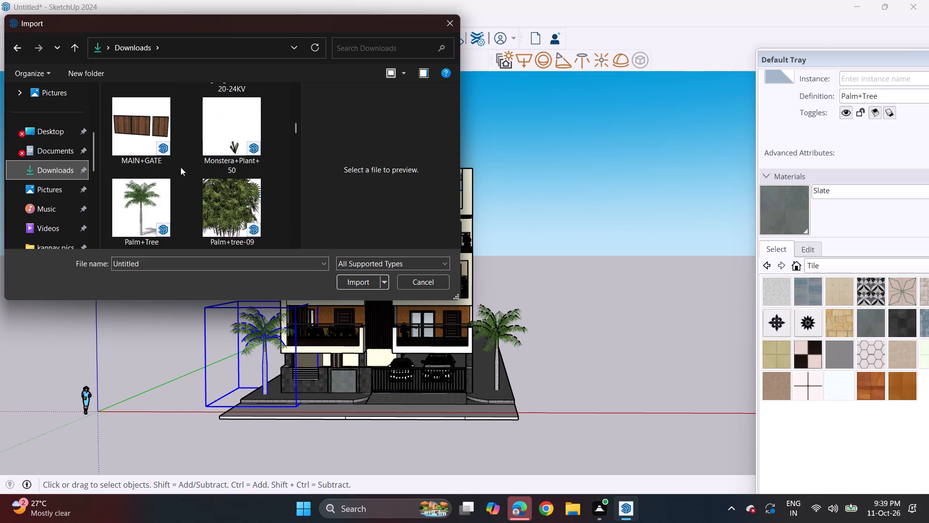
scroll(180, 167, "down", 8)
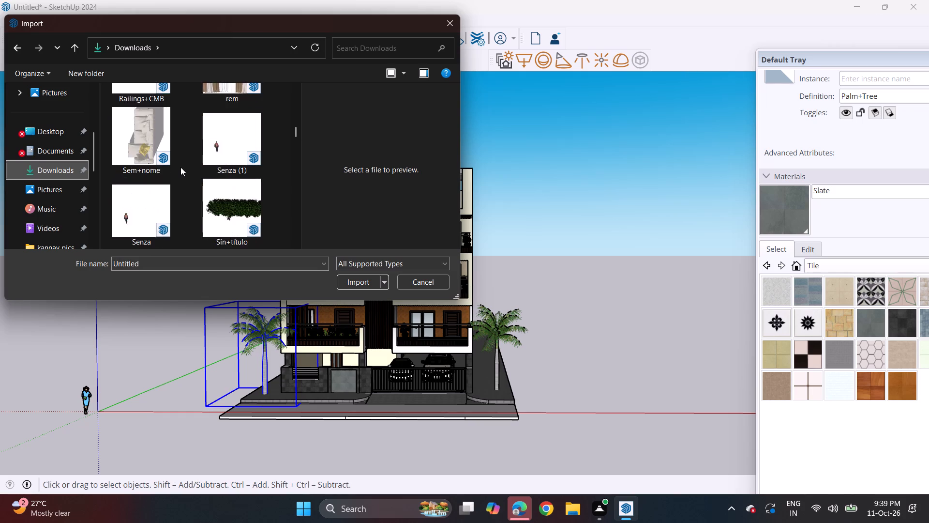
scroll(180, 167, "down", 4)
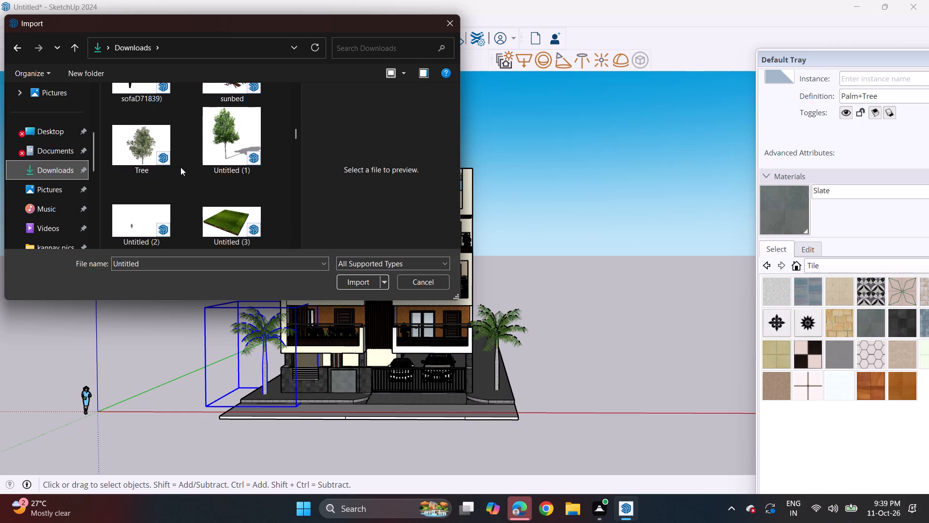
scroll(180, 167, "down", 1)
left_click(215, 219)
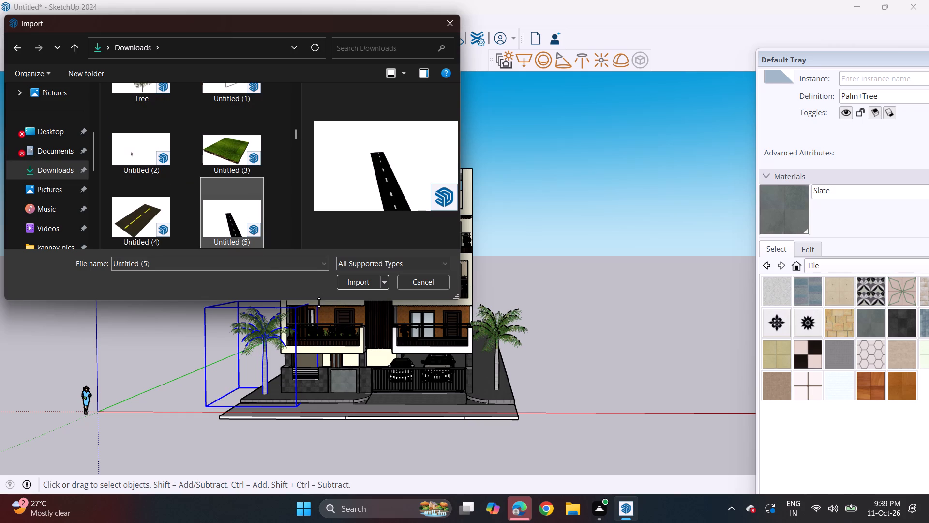
left_click(363, 285)
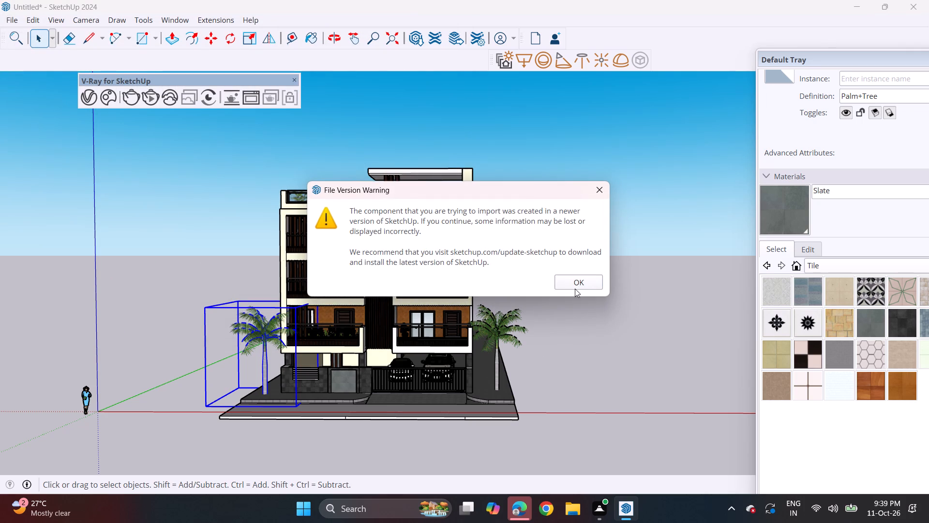
left_click(575, 282)
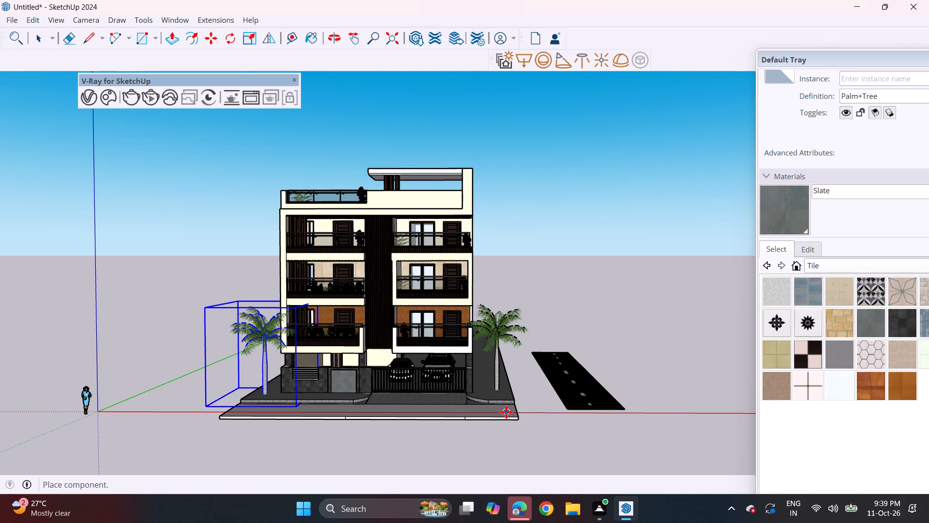
left_click(518, 416)
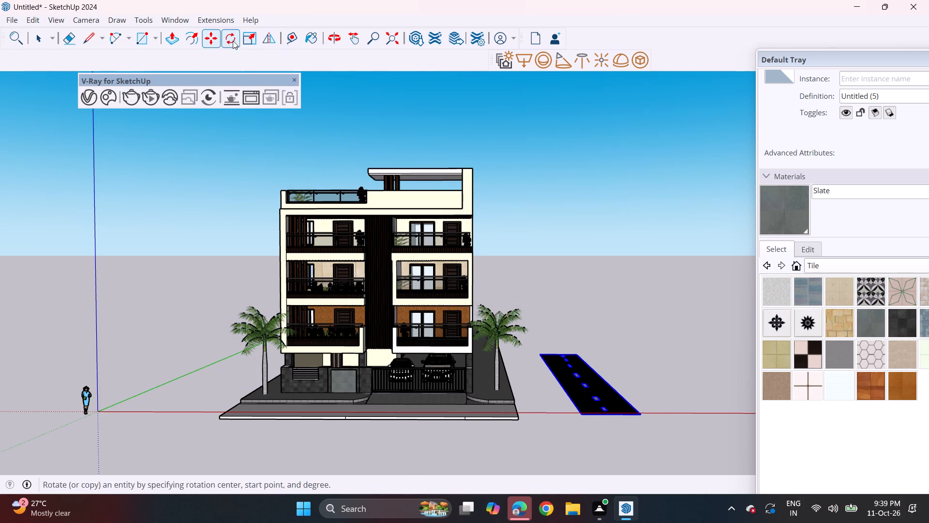
Rotate the road a quarter turn on the ground plane so it runs parallel to the building's frontage.
left_click(231, 43)
middle_click_drag(567, 425, 567, 481)
left_click(553, 410)
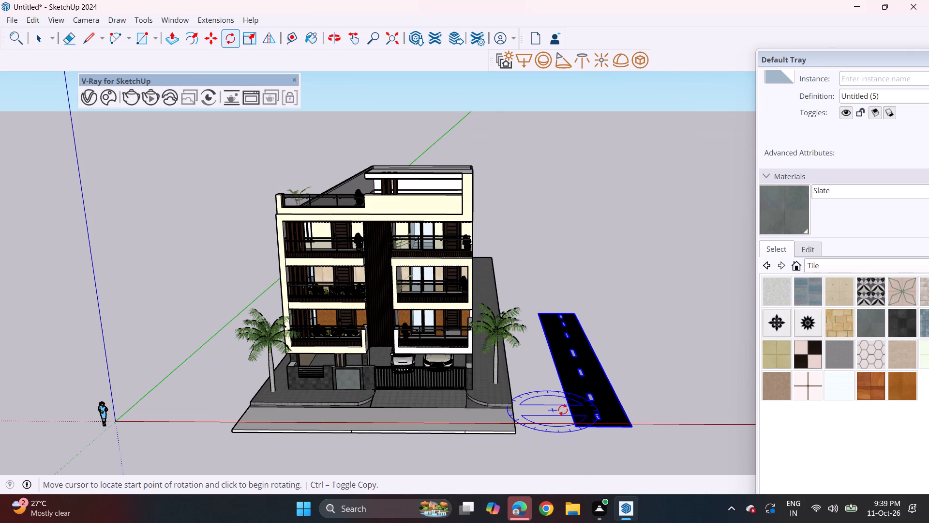
left_click(565, 410)
left_click(543, 365)
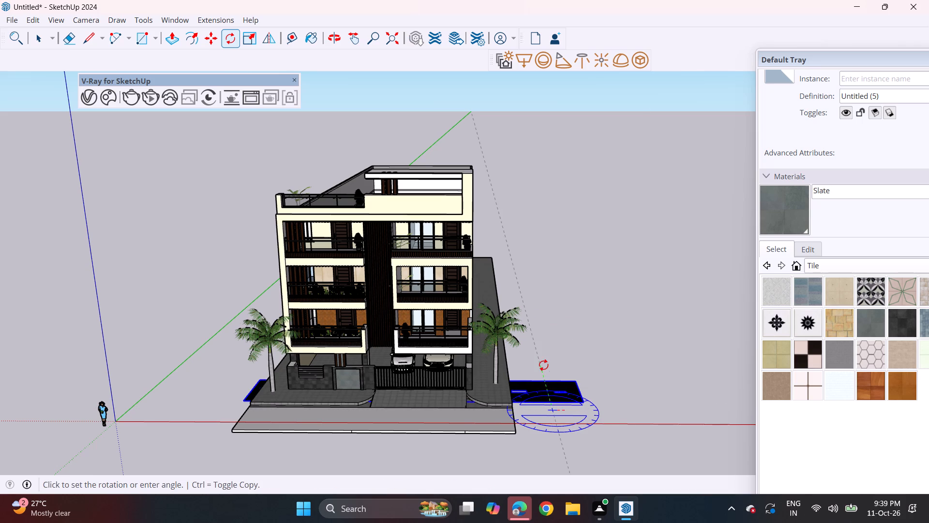
Move the road onto the plain front strip, snapping its rear corner to the tiled pavement's front corner at the sliding-gate side.
scroll(570, 400, "up", 2)
key("m")
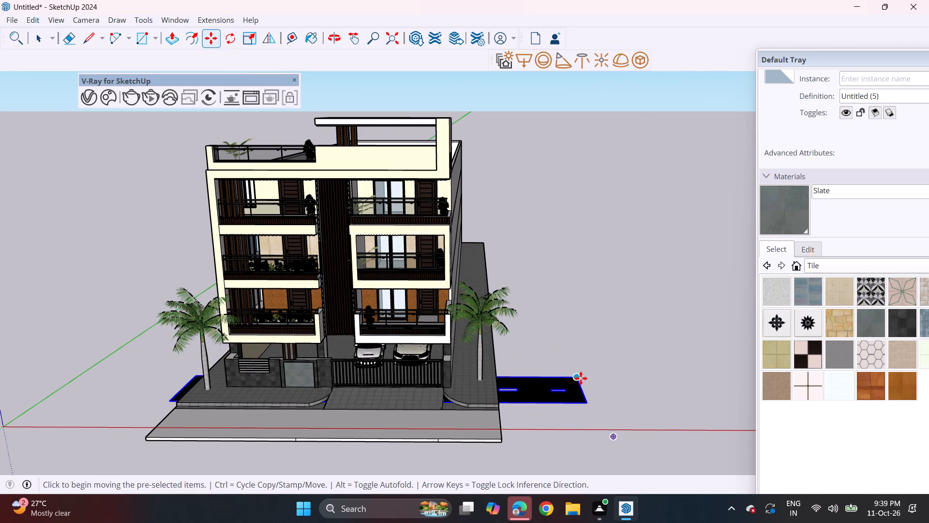
left_click(581, 378)
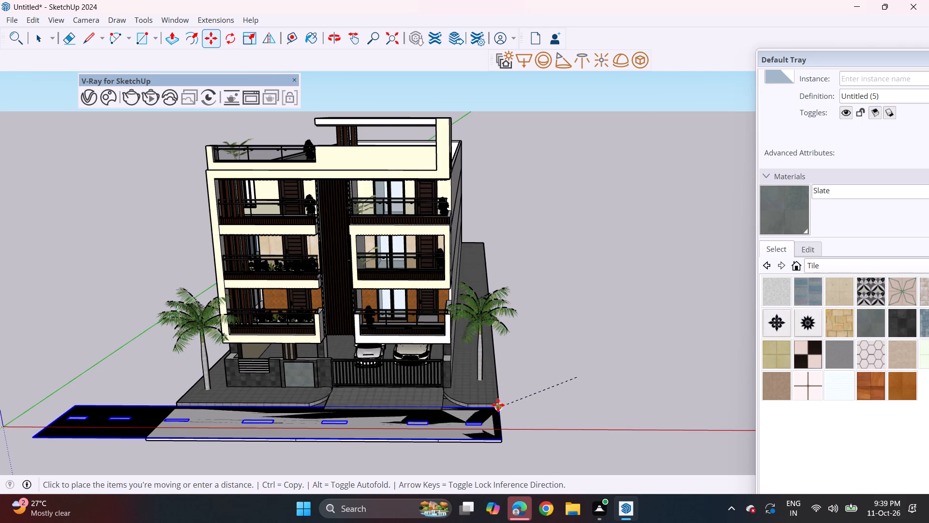
left_click(498, 403)
Scale the road lengthwise so its far end lines up with the front strip's end at the pedestrian-gate side.
middle_click_drag(167, 400, 216, 394)
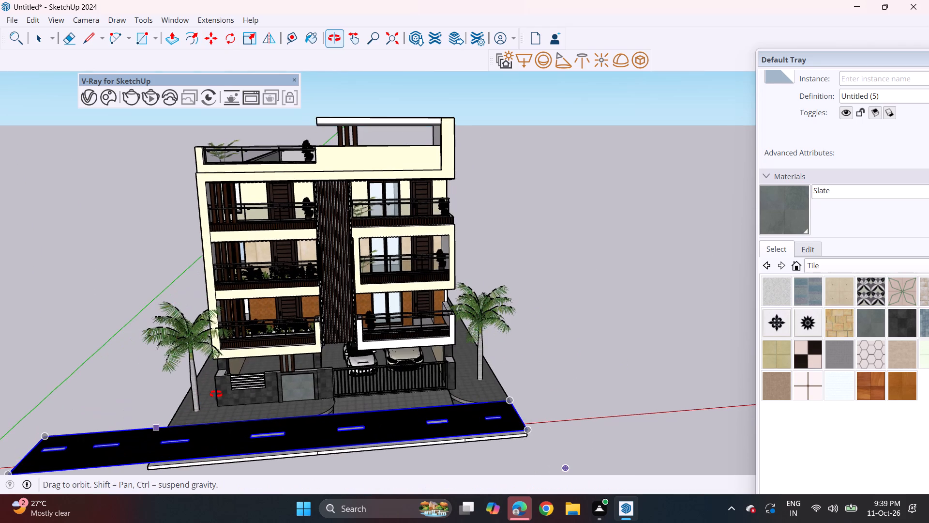
middle_click_drag(216, 394, 178, 387)
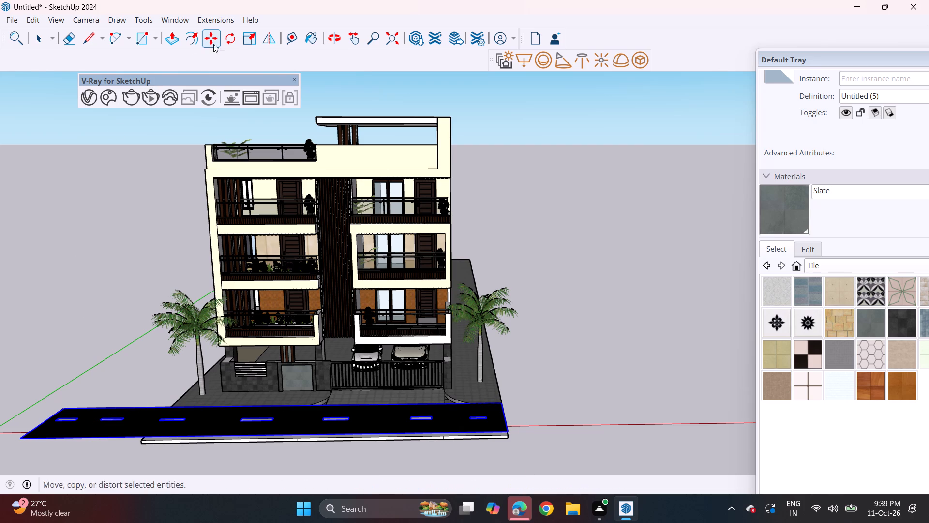
left_click(245, 38)
left_click(41, 421)
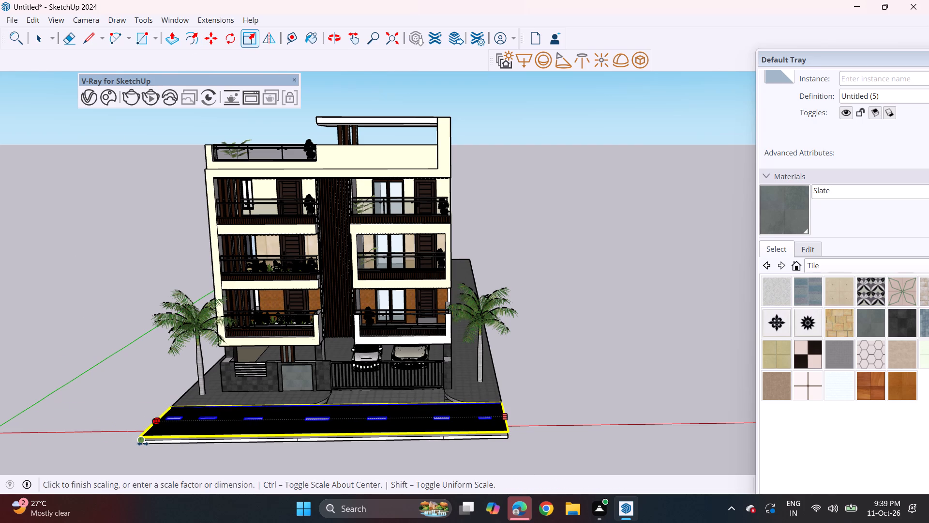
left_click(143, 444)
Scale the road's width so its outer edge meets the outer edge of the front strip beneath it.
scroll(351, 422, "up", 3)
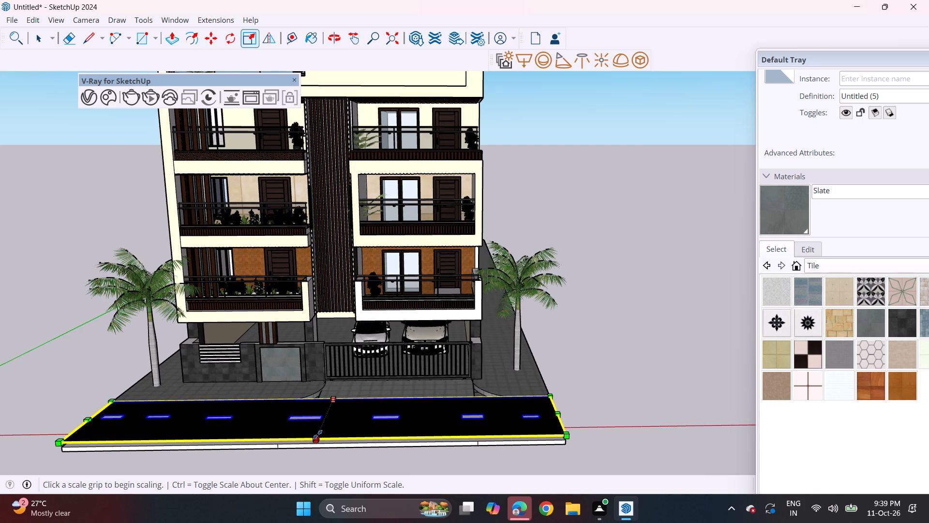
left_click(317, 434)
left_click(313, 451)
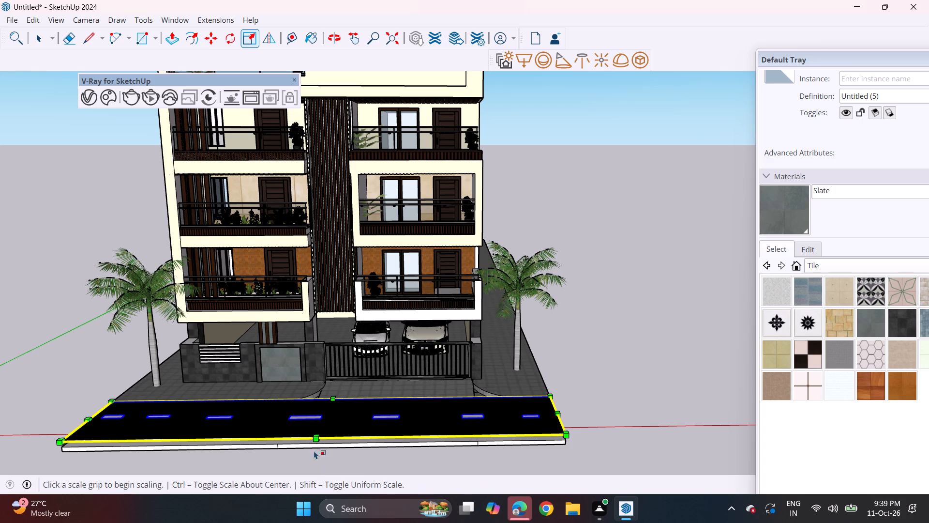
scroll(320, 444, "up", 6)
left_click(320, 437)
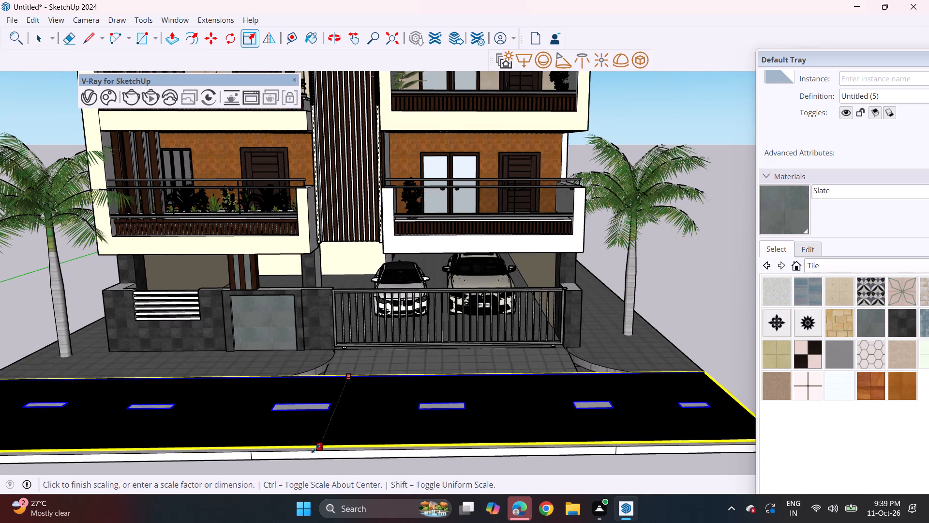
left_click(314, 449)
scroll(342, 415, "down", 2)
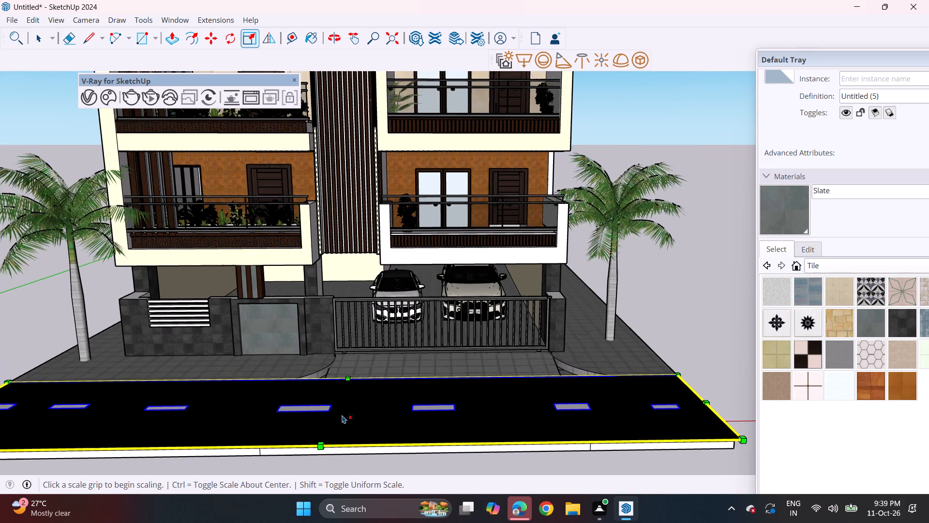
scroll(459, 383, "up", 2)
key("space")
left_click(675, 292)
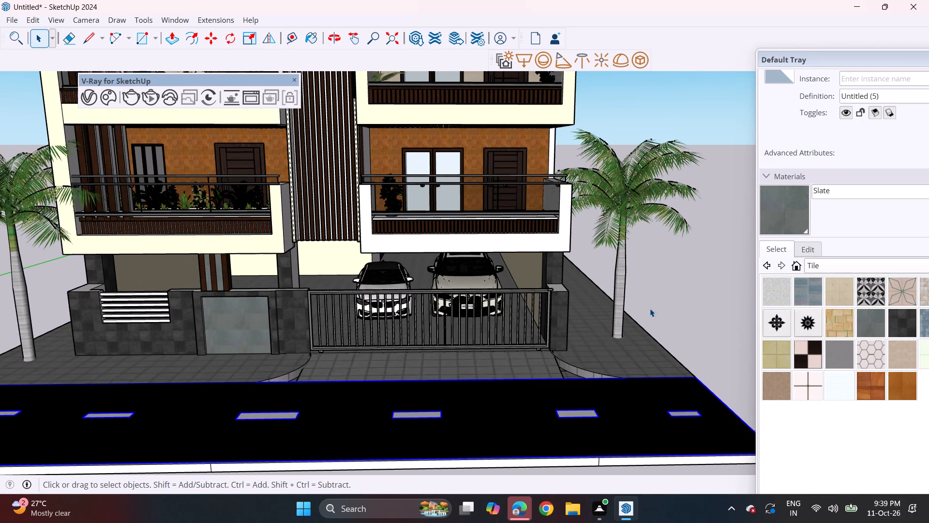
Copy the entire building with its pavement, palms and road along the red axis, adjoining the original at the sliding-gate side.
scroll(431, 401, "down", 3)
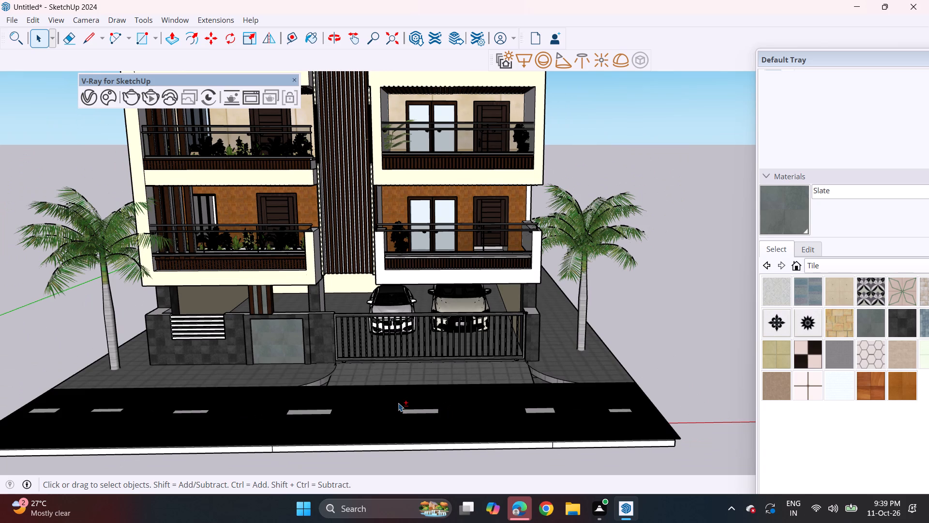
scroll(398, 403, "down", 13)
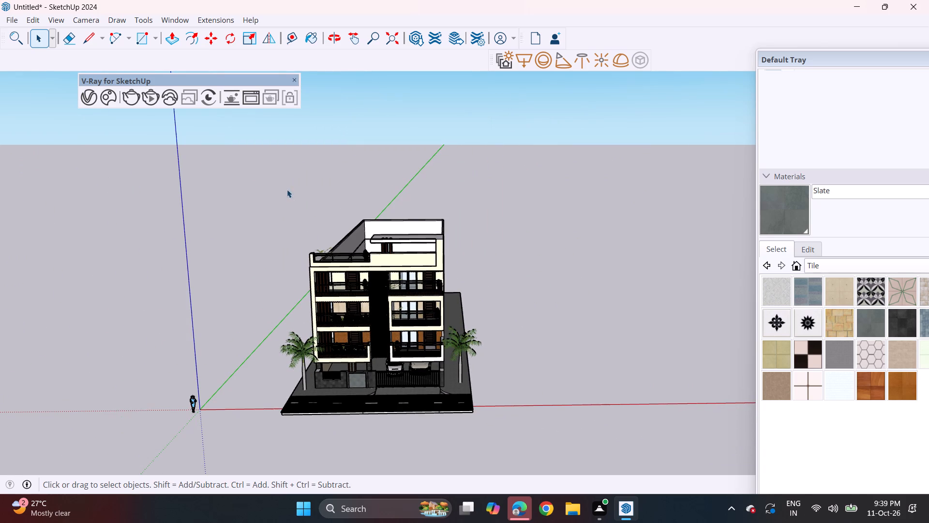
left_click_drag(267, 160, 514, 439)
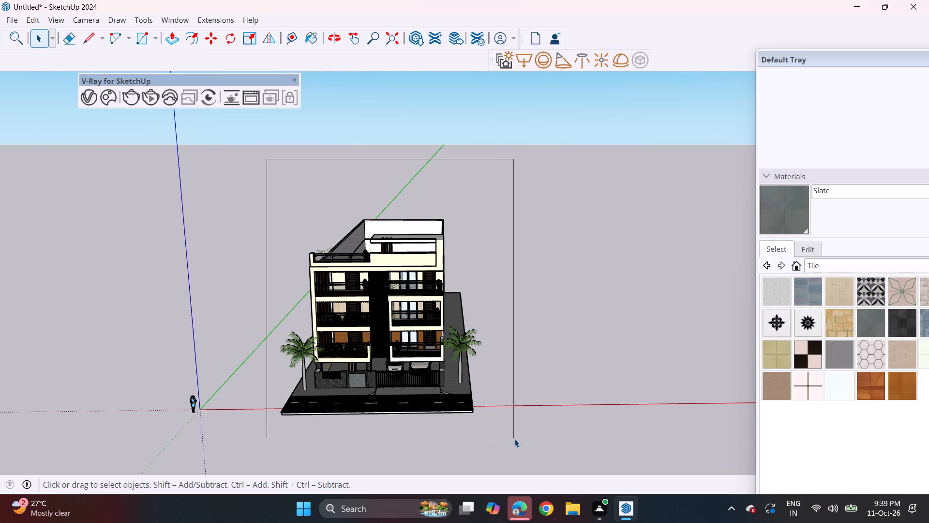
scroll(416, 415, "up", 4)
scroll(367, 384, "up", 4)
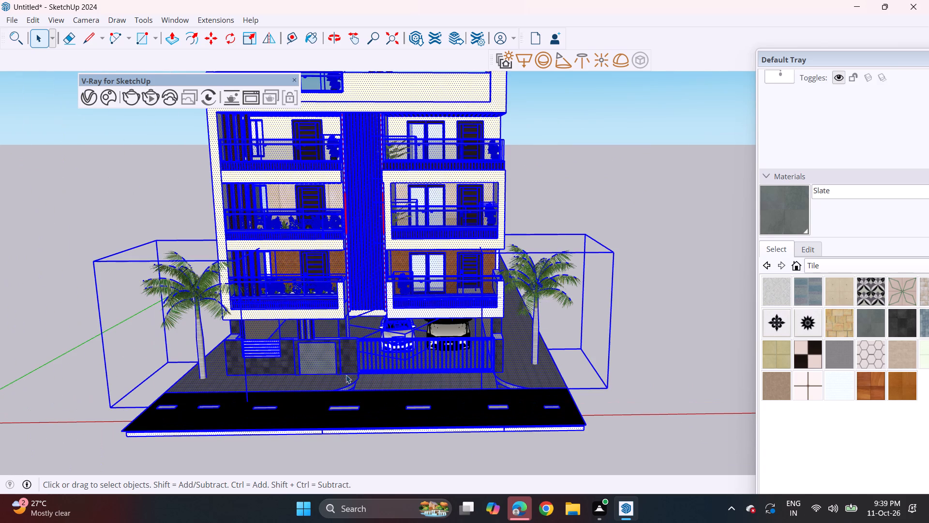
key("m")
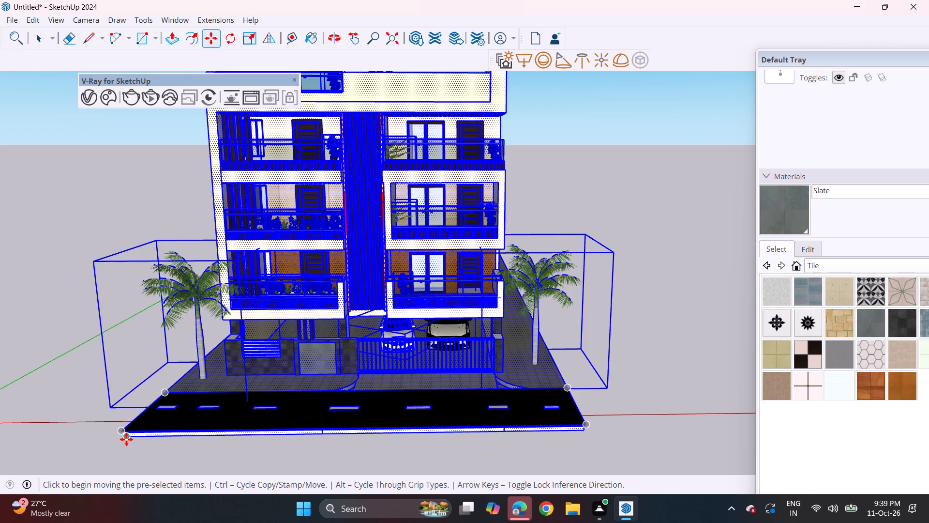
left_click(126, 439)
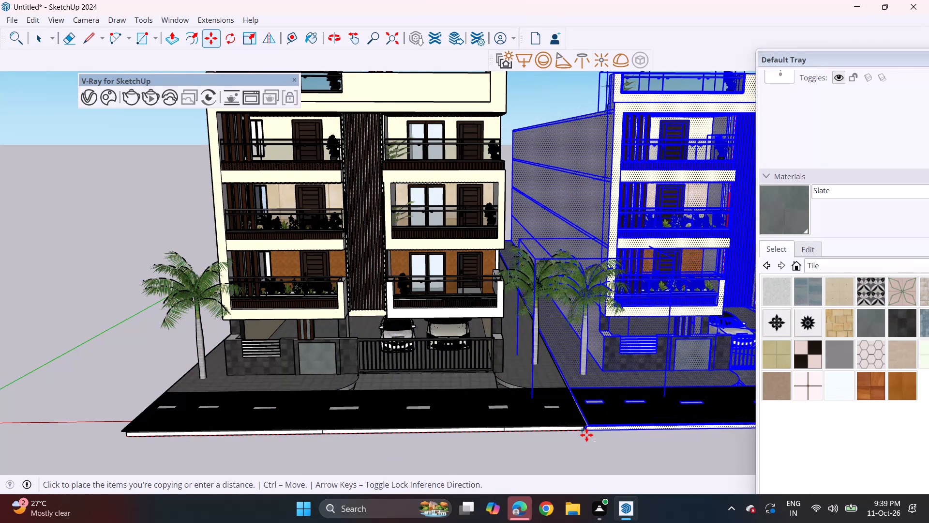
left_click(585, 432)
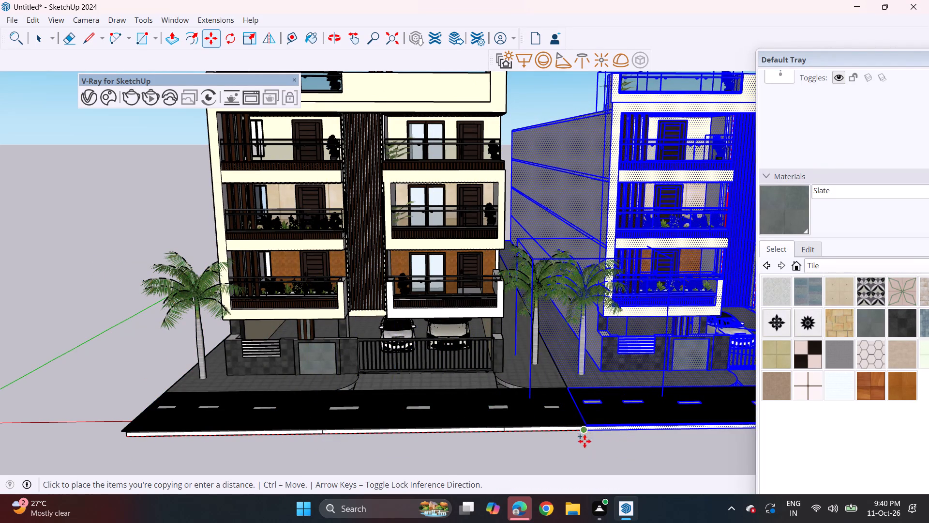
Copy the building set to the pedestrian-gate side of the original so its road joins the original road end to end.
scroll(580, 429, "down", 3)
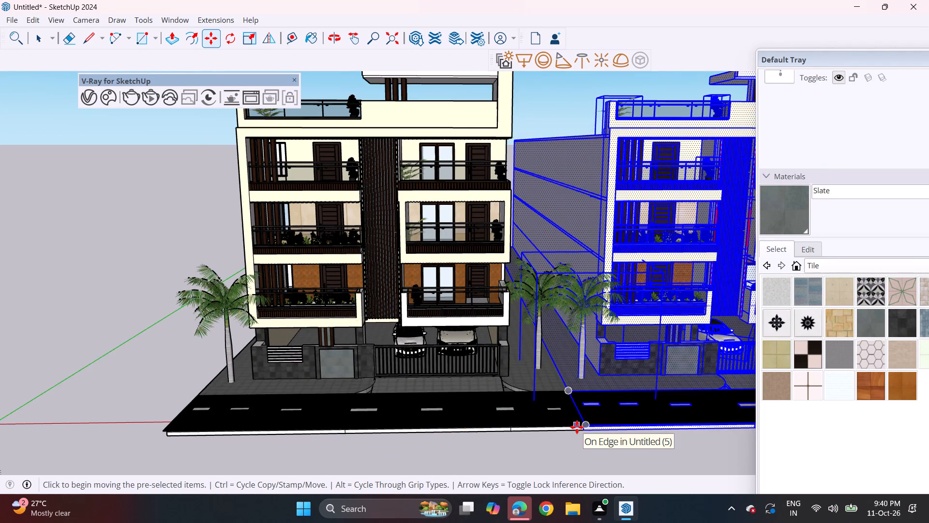
scroll(577, 427, "down", 5)
middle_click_drag(574, 428, 501, 351, "shift")
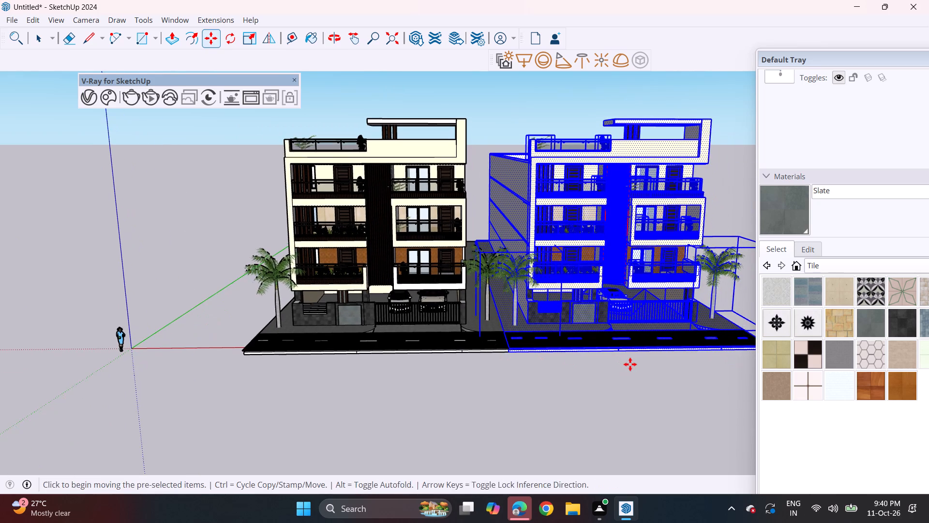
middle_click_drag(626, 365, 614, 365, "shift")
scroll(625, 365, "down", 1, "shift")
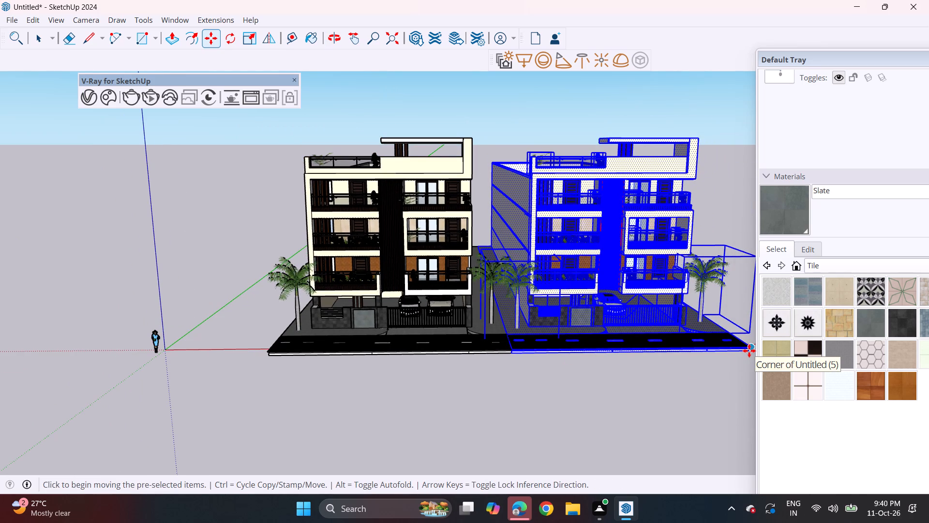
left_click(749, 351)
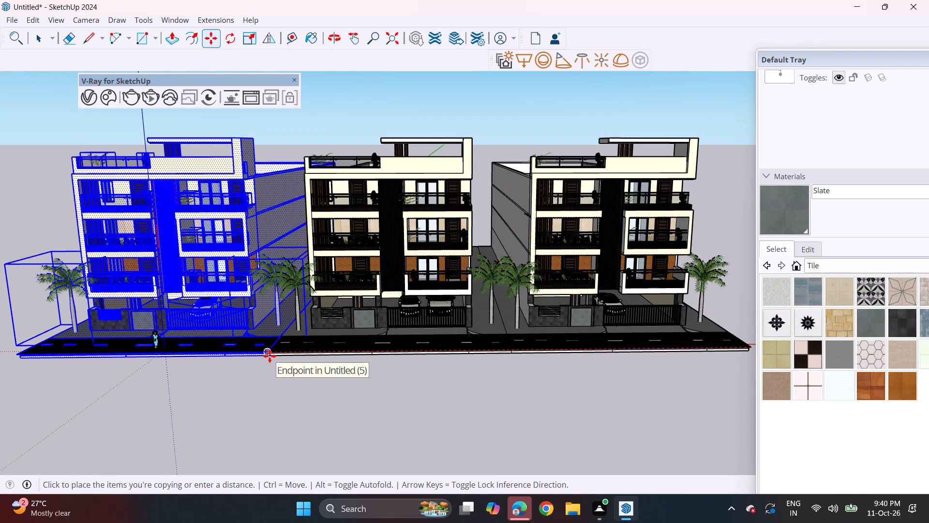
left_click(271, 355)
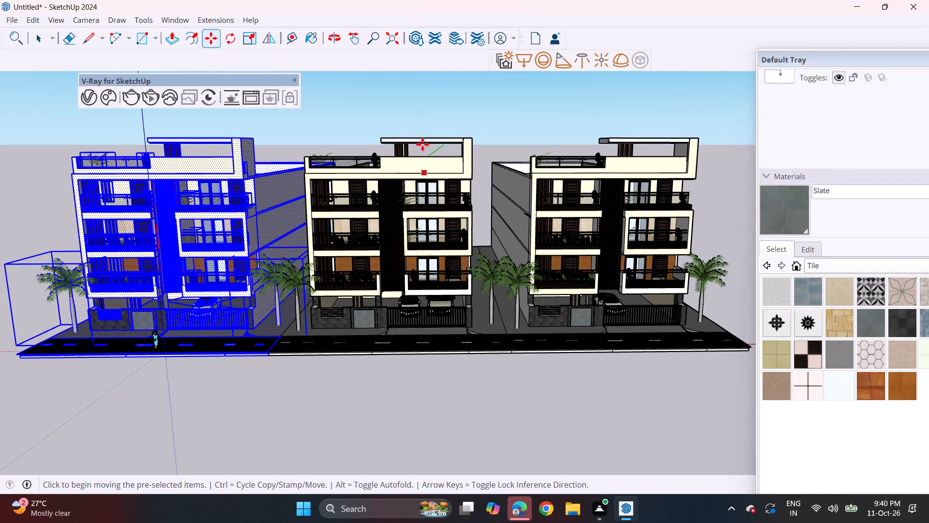
key("space")
left_click(423, 126)
Erase the horizontal floor lines on the side walls facing the gaps between the three buildings.
middle_click_drag(381, 234, 390, 203)
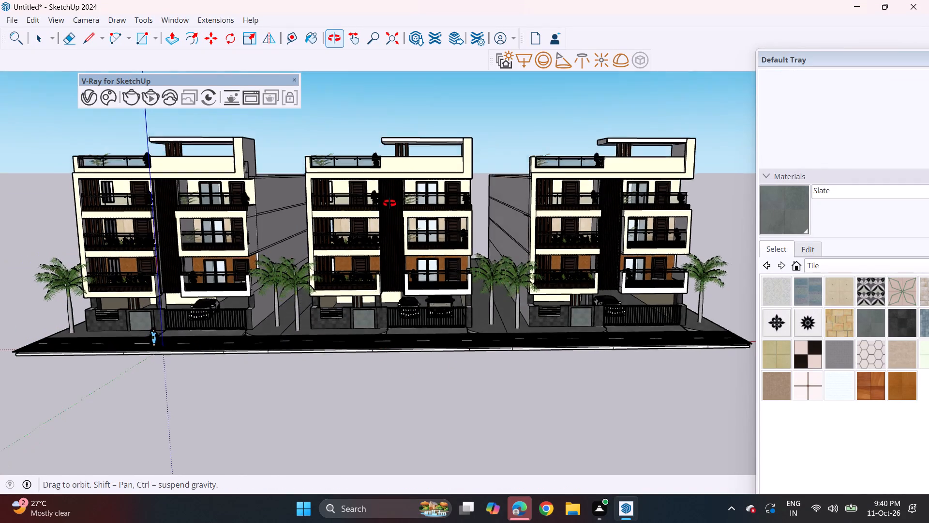
middle_click_drag(390, 203, 393, 188)
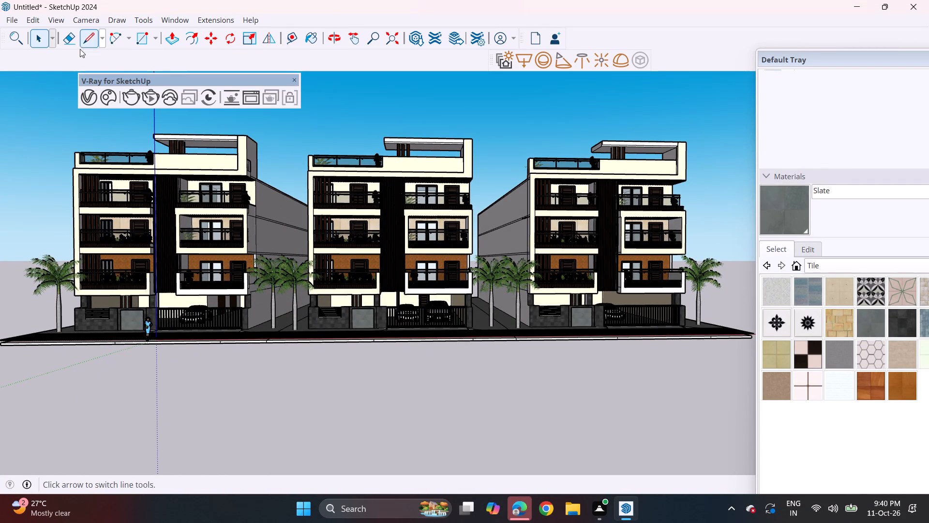
left_click(65, 39)
left_click_drag(278, 220, 281, 231)
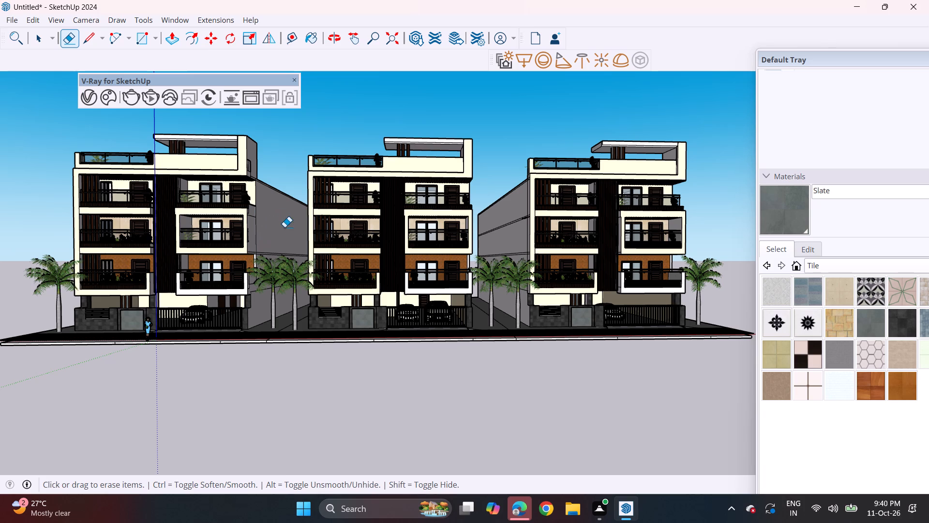
middle_click_drag(282, 227, 287, 274)
left_click_drag(293, 255, 286, 215)
left_click_drag(506, 192, 492, 251)
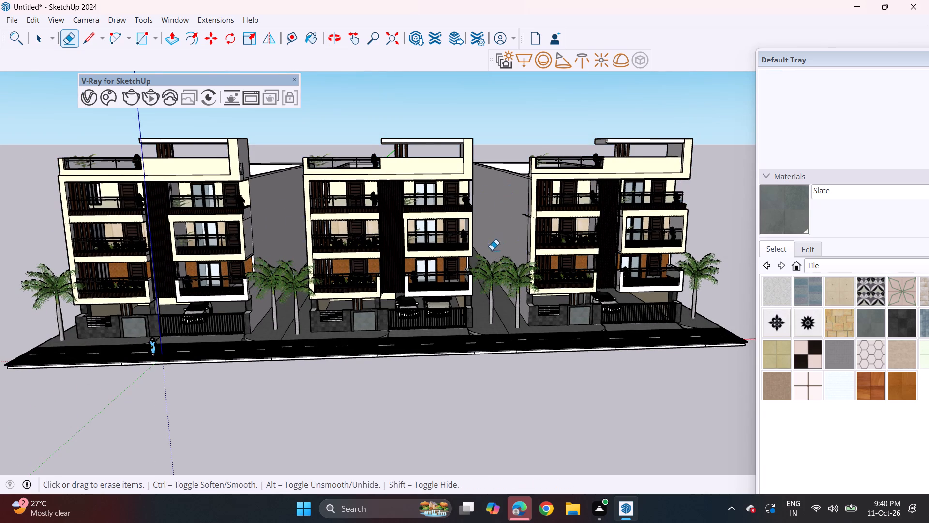
middle_click_drag(497, 246, 370, 241)
left_click_drag(511, 206, 518, 259)
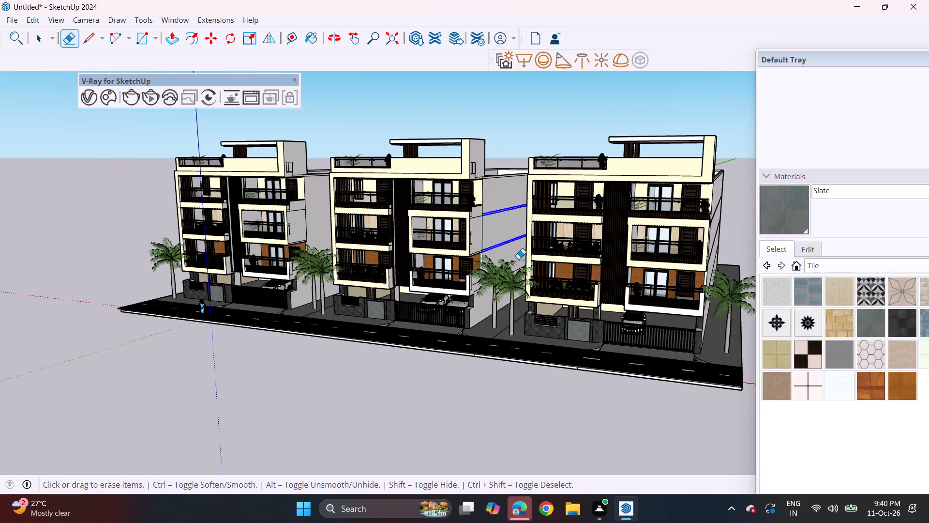
left_click_drag(518, 259, 519, 261)
middle_click_drag(387, 215, 704, 202)
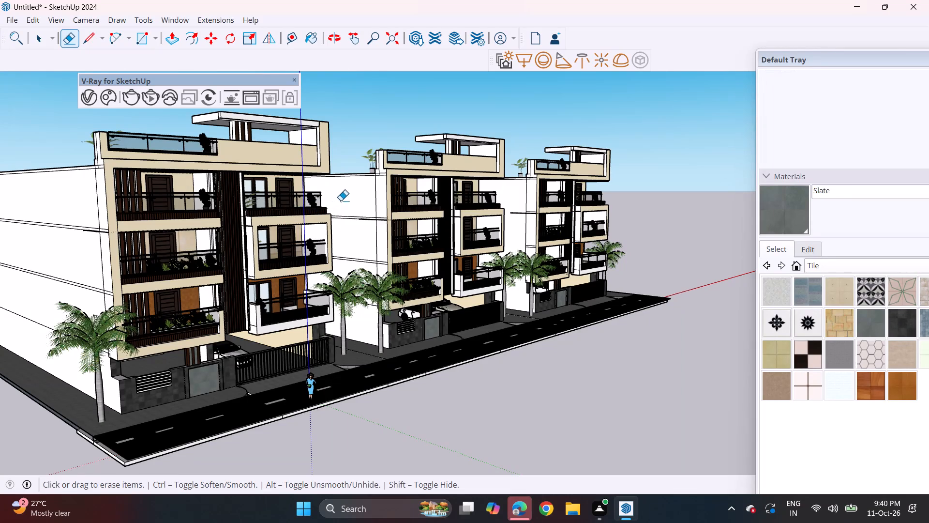
left_click_drag(341, 200, 347, 258)
left_click(348, 257)
left_click_drag(367, 207, 363, 232)
Frame the middle building from the front and export the view to Downloads as a PNG named G+3 elevation.
middle_click_drag(373, 226, 166, 201)
scroll(517, 234, "up", 1)
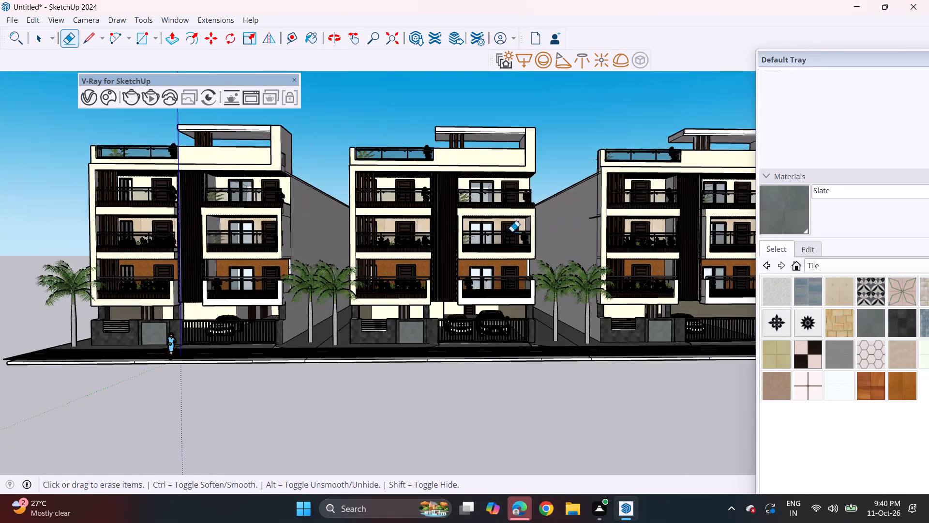
scroll(512, 231, "up", 4)
middle_click_drag(487, 238, 524, 273)
middle_click_drag(509, 286, 492, 267)
scroll(494, 273, "up", 1)
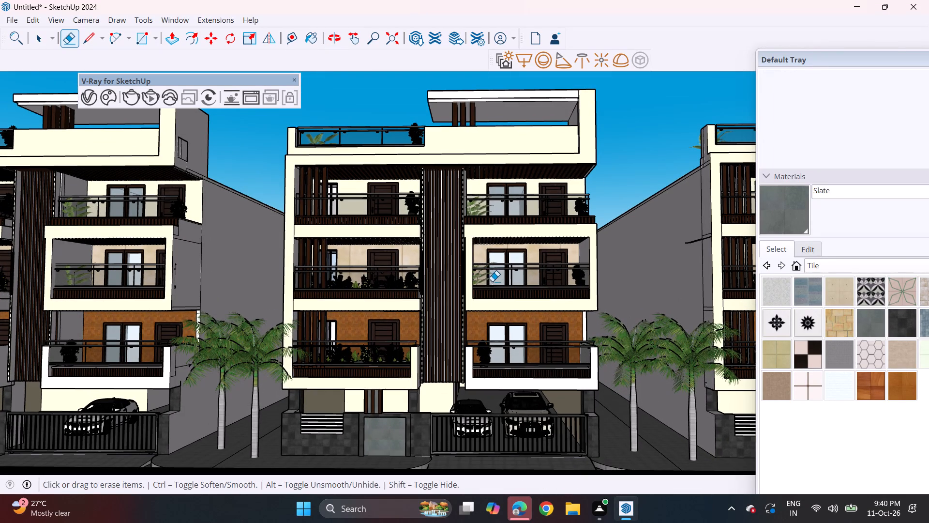
scroll(486, 281, "down", 1)
middle_click_drag(485, 287, 479, 272)
scroll(479, 272, "up", 1)
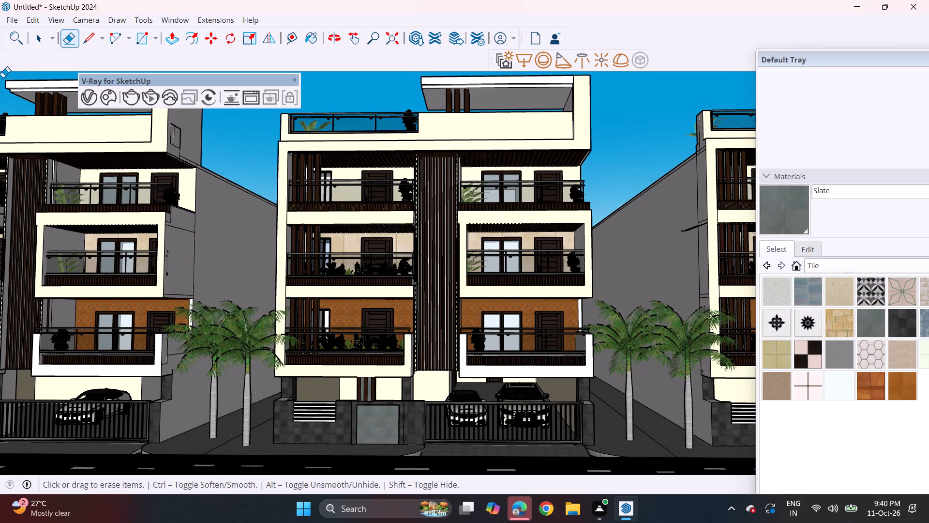
left_click(15, 15)
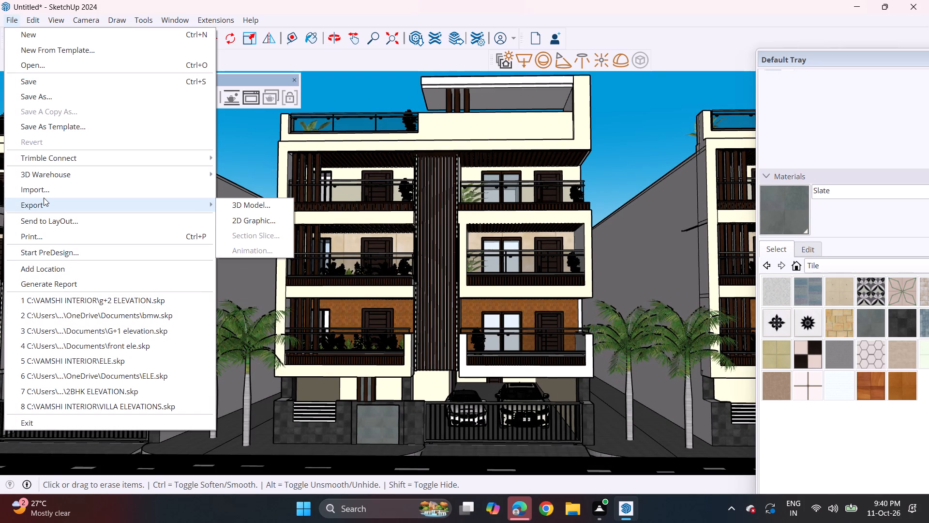
left_click(256, 228)
left_click(259, 220)
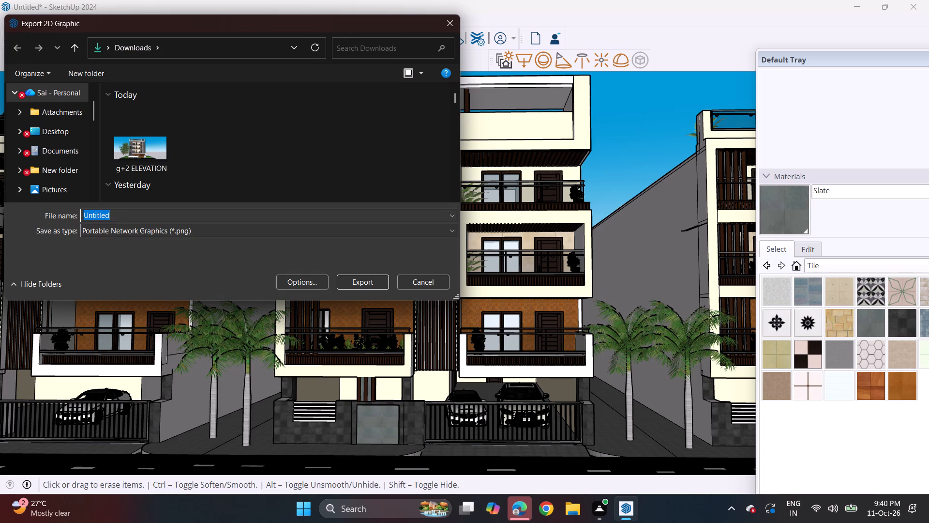
key("BackSpace")
key("shift+g")
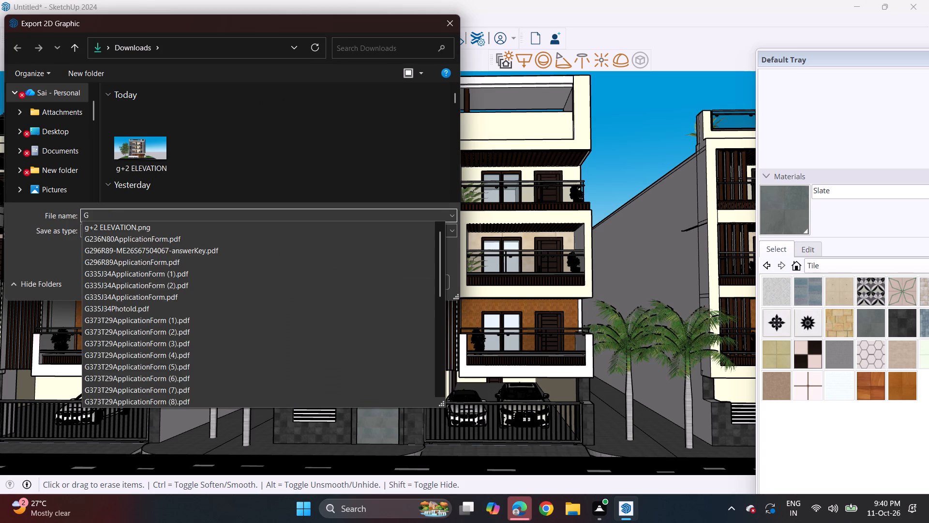
type("+3")
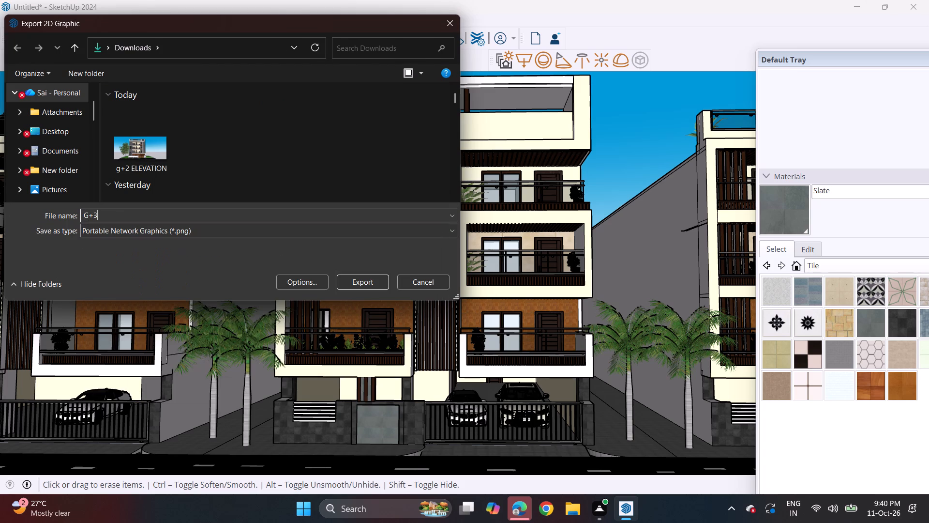
key("space")
type("elevation")
left_click(375, 282)
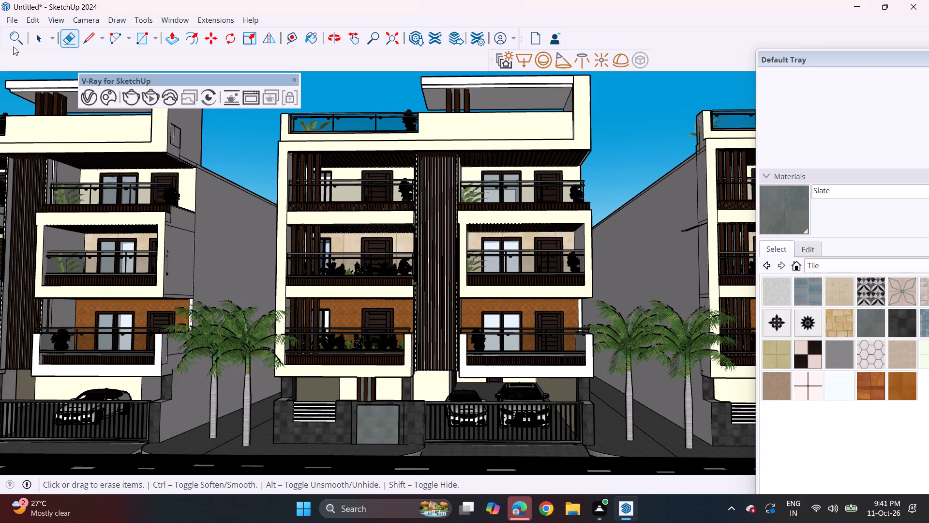
Save the model in the Documents folder as a SketchUp file named G+3 elevation.
left_click(17, 21)
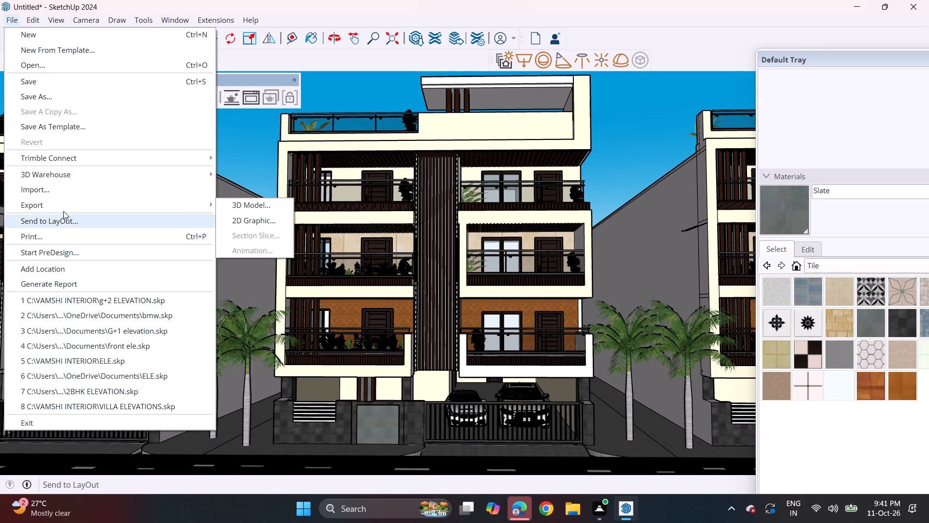
left_click(44, 93)
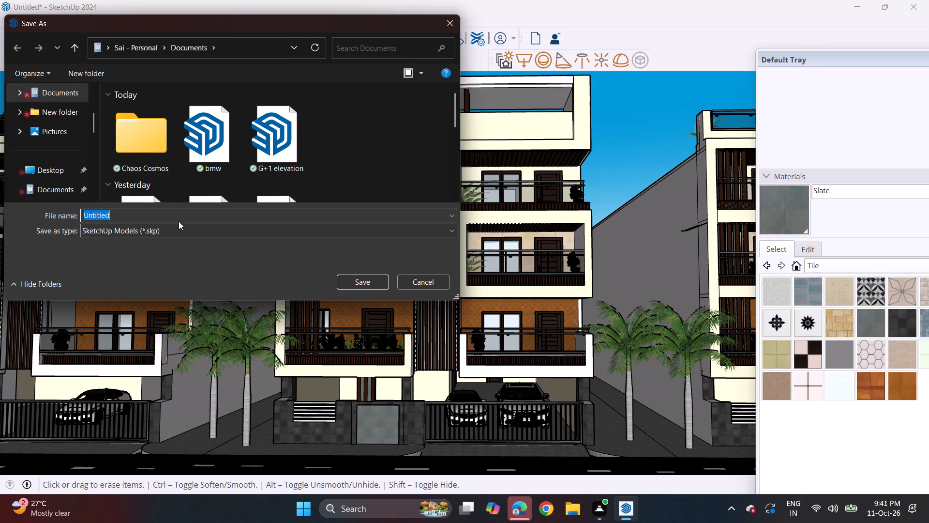
key("BackSpace")
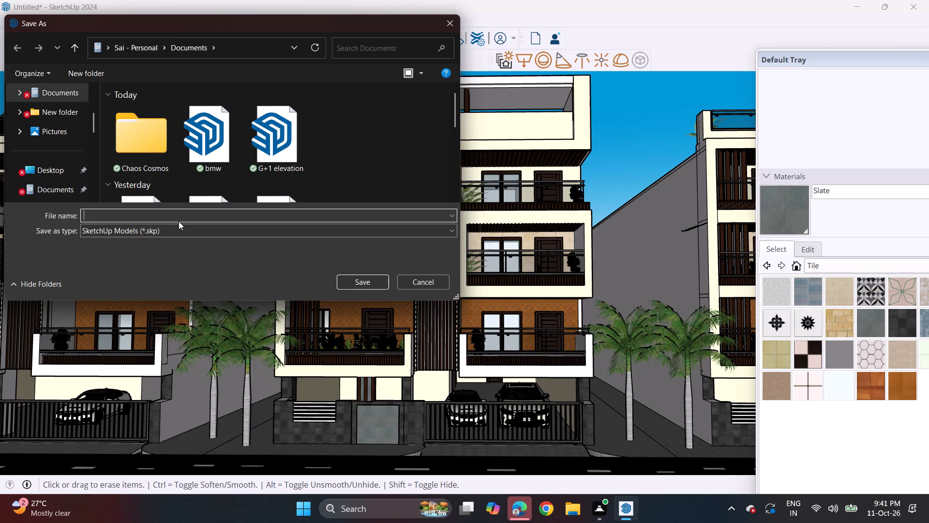
key("shift+g")
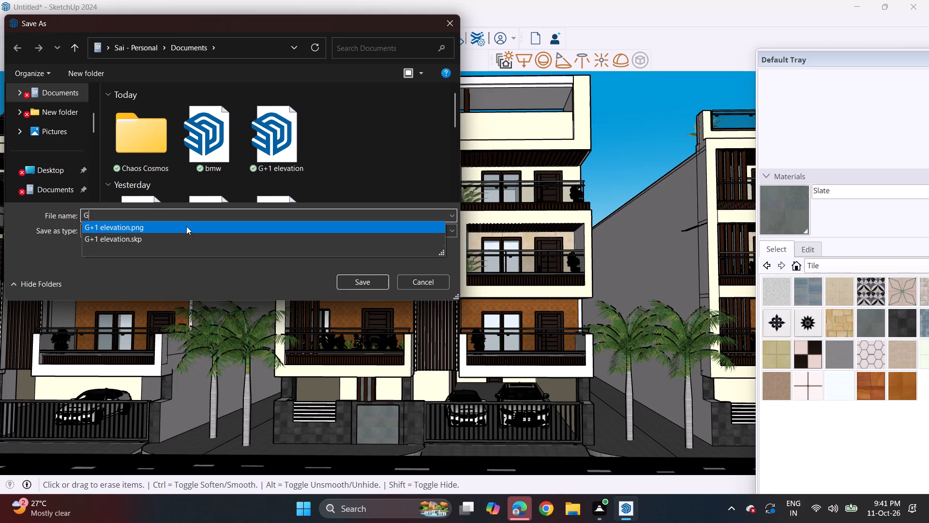
left_click(186, 226)
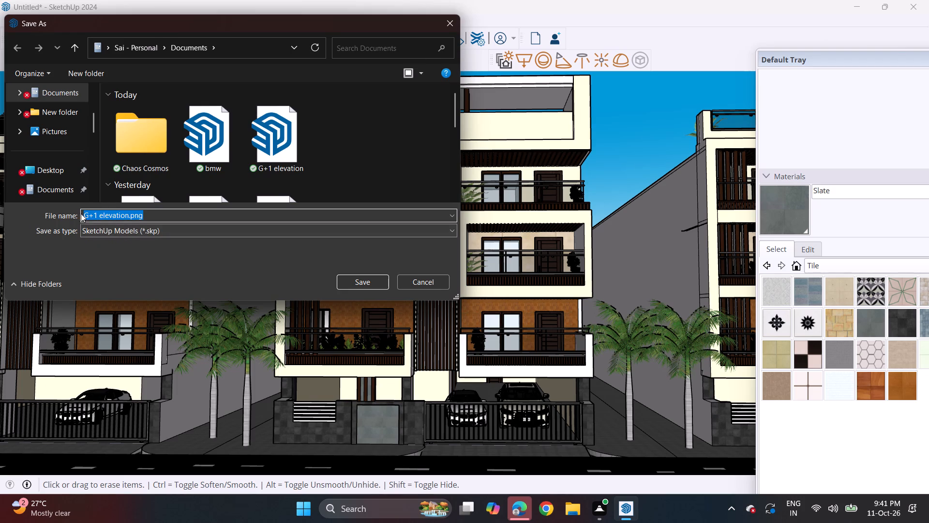
left_click(95, 215)
key("BackSpace")
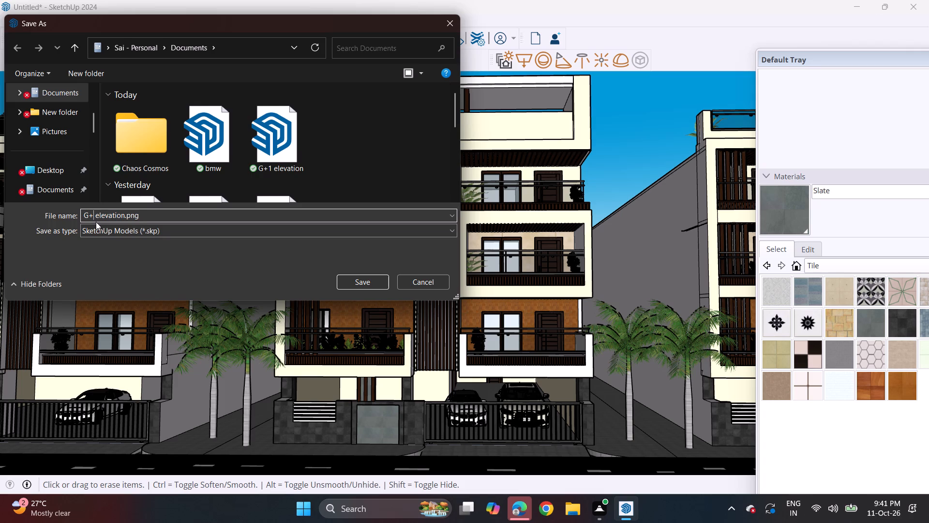
key("3")
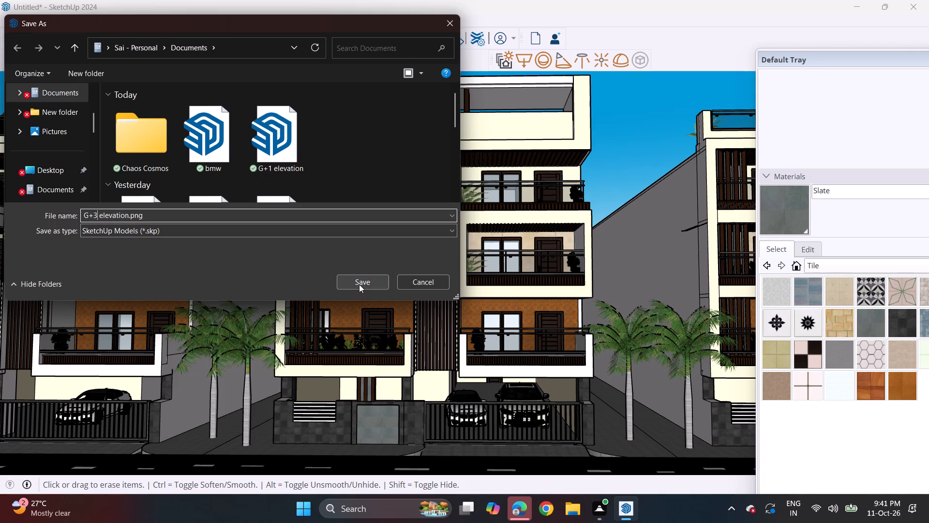
left_click(183, 217)
key("BackSpace")
key("BackSpace")
key("BackSpace")
key("BackSpace")
left_click(362, 279)
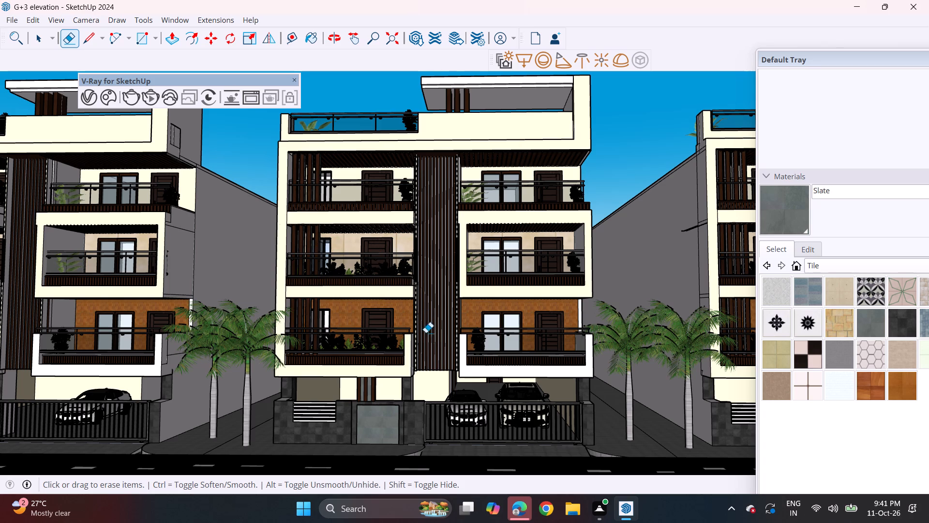
Sample Color D01 from the middle building's second-floor balcony frame and paint the lowest balcony's frame beside the louvred column.
left_click_drag(811, 56, 604, 49)
left_click_drag(732, 50, 554, 50)
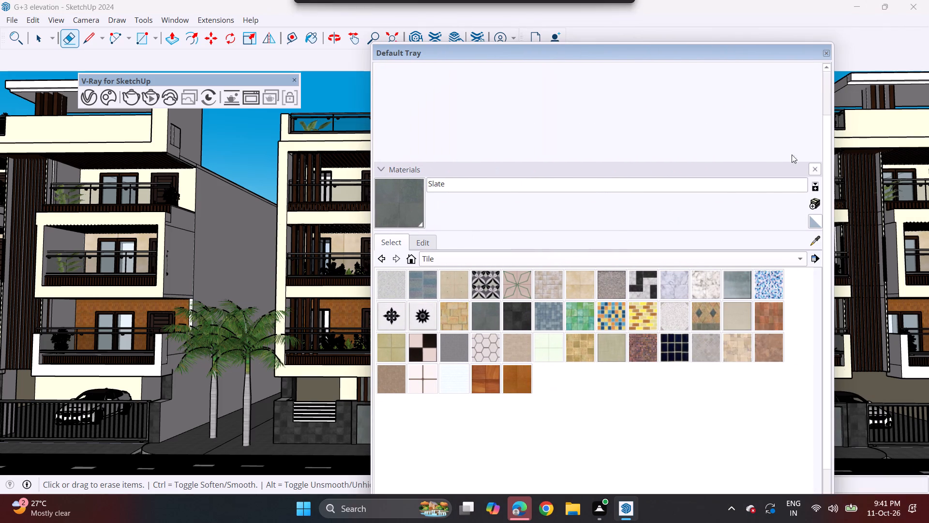
left_click(816, 243)
left_click_drag(420, 47, 692, 51)
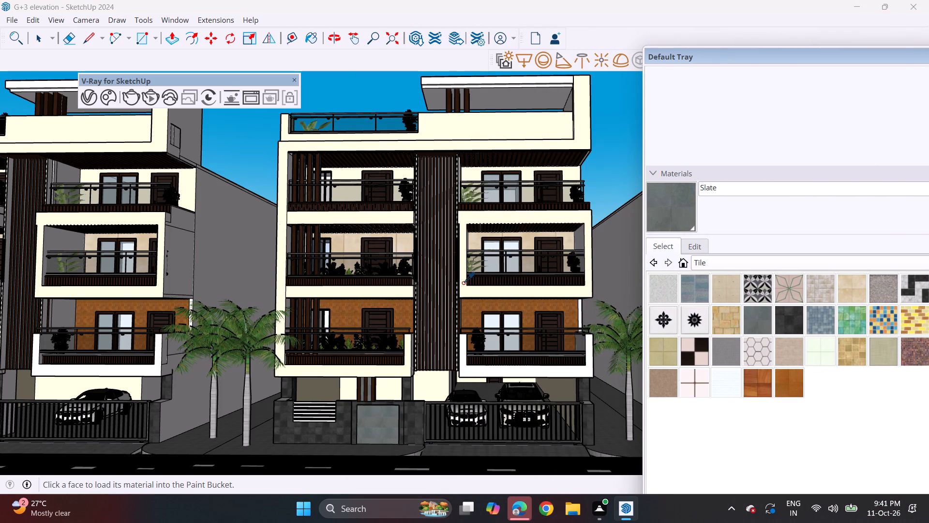
left_click(463, 283)
left_click(461, 356)
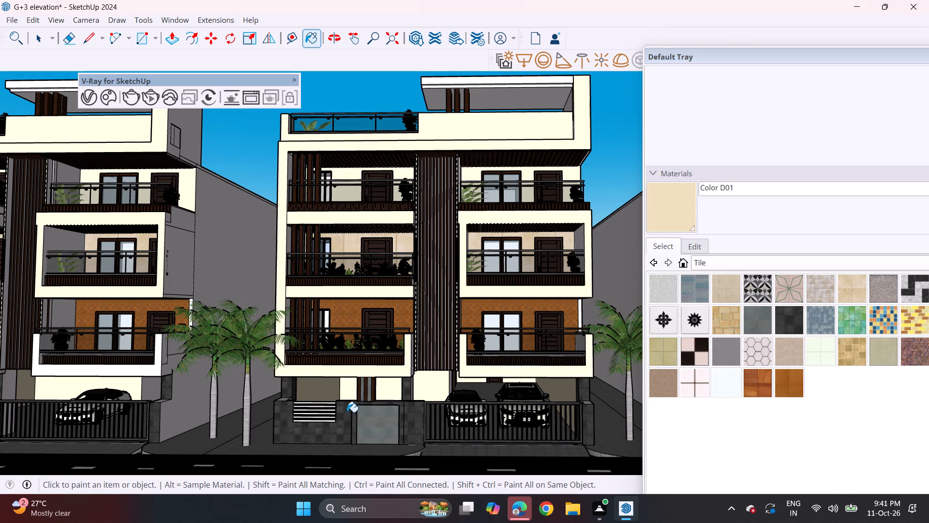
Lower the viewpoint slightly on the middle building and export the view to Documents as a PNG named G+3 elevation.
middle_click_drag(441, 417, 444, 395)
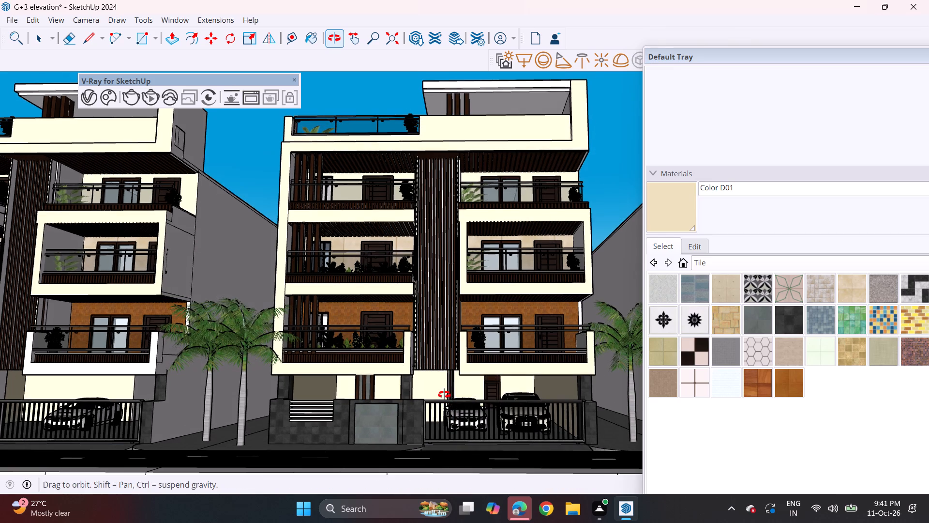
middle_click_drag(444, 395, 446, 399)
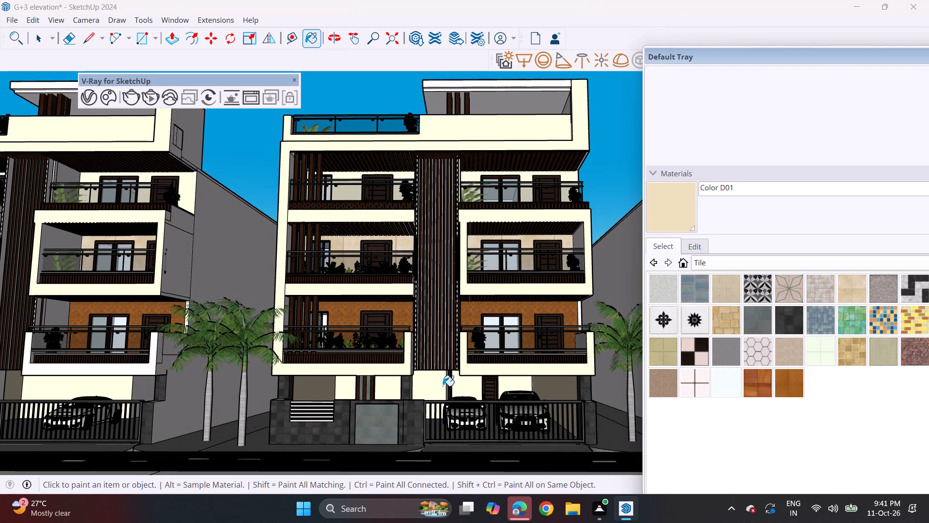
left_click(13, 18)
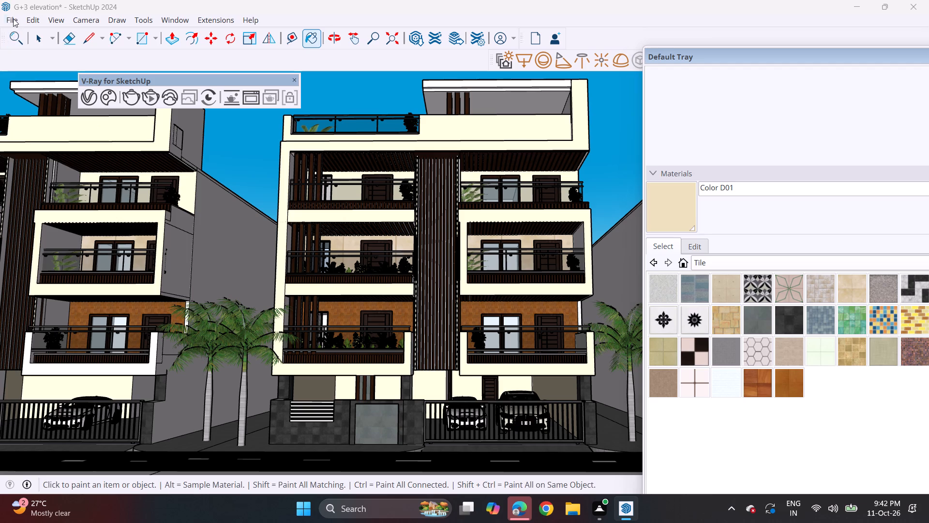
left_click(249, 225)
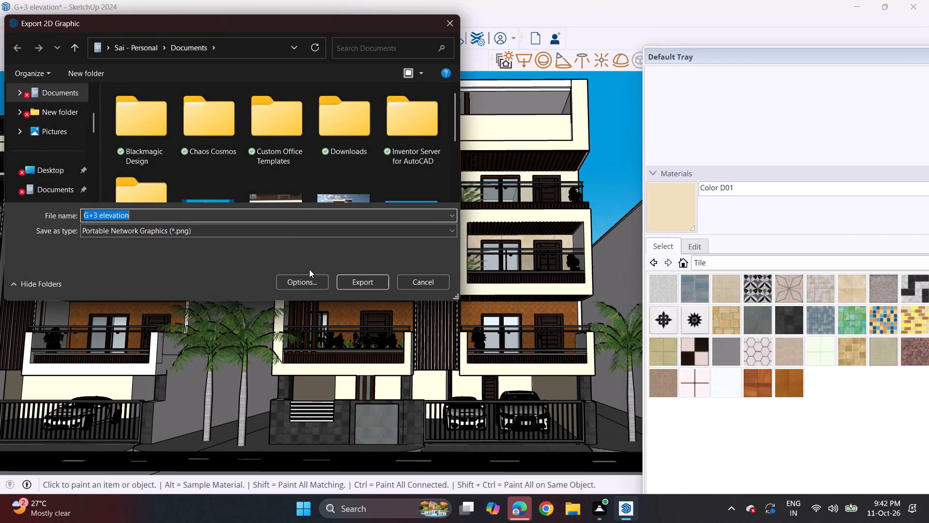
left_click(344, 286)
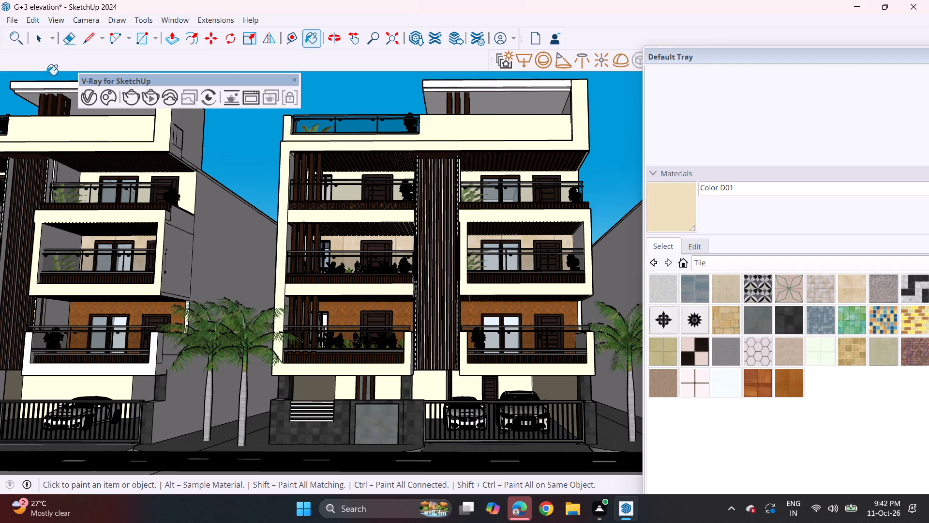
Export the same view again as the G+3 elevation PNG in Documents, replacing the existing image.
left_click(14, 18)
left_click(55, 208)
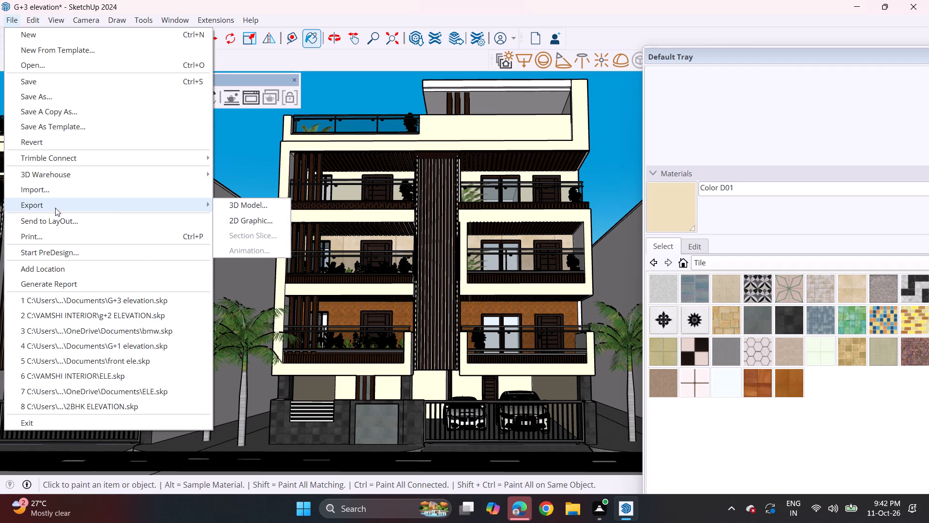
left_click(241, 224)
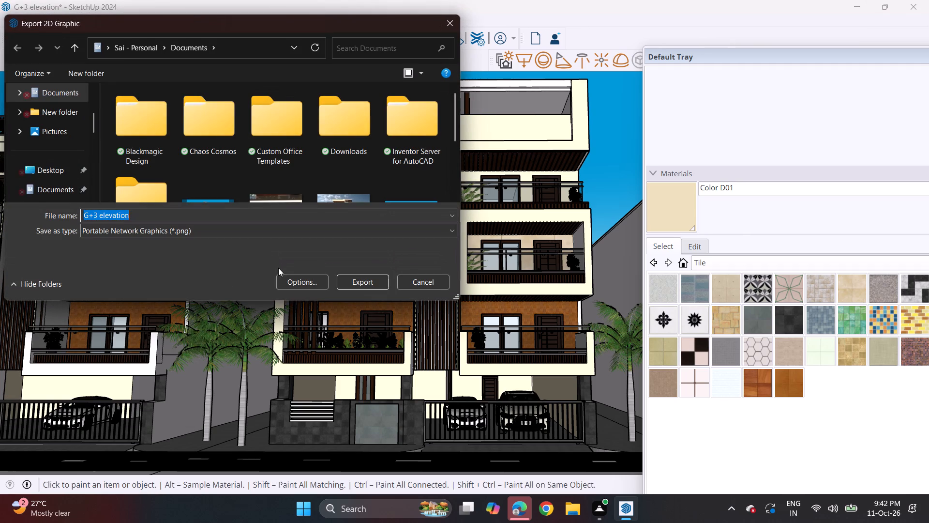
left_click(350, 286)
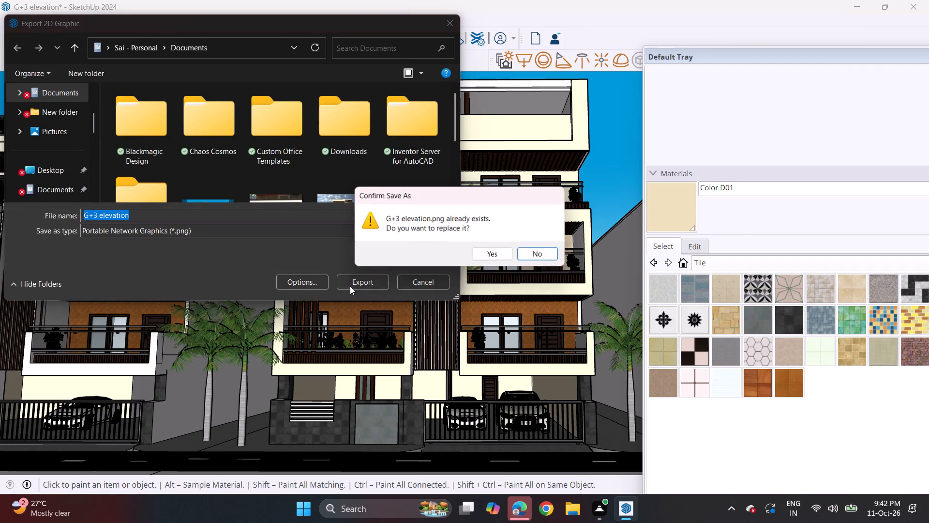
left_click(504, 255)
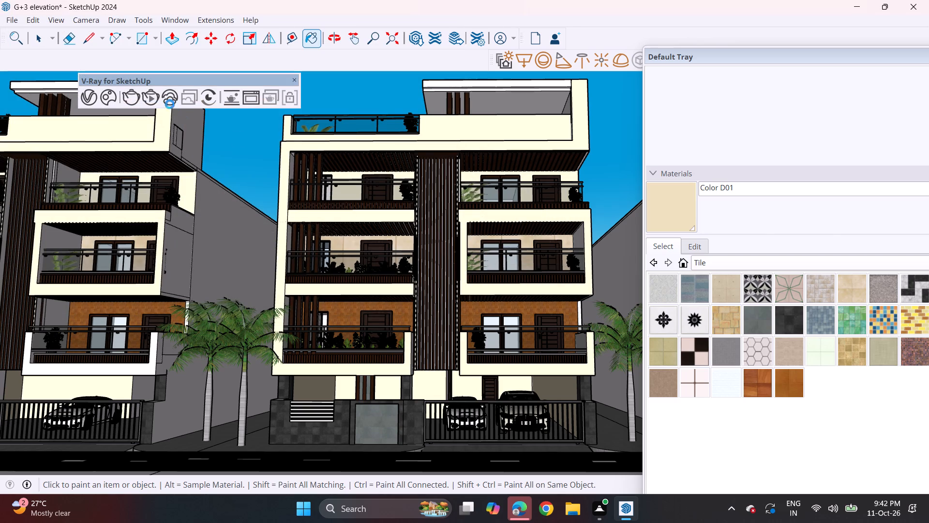
Save the model as G+3 elevation in the VAMSHI INTERIOR folder on drive C.
left_click(12, 21)
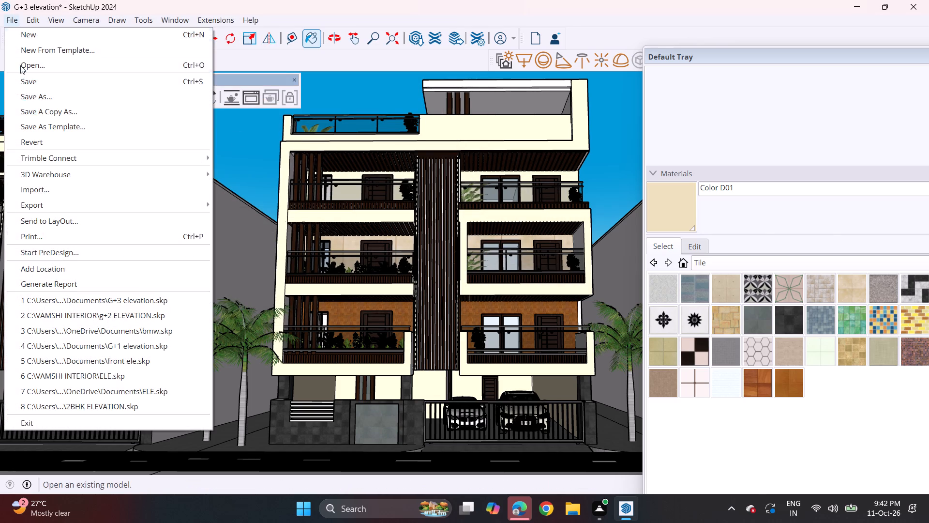
left_click(30, 102)
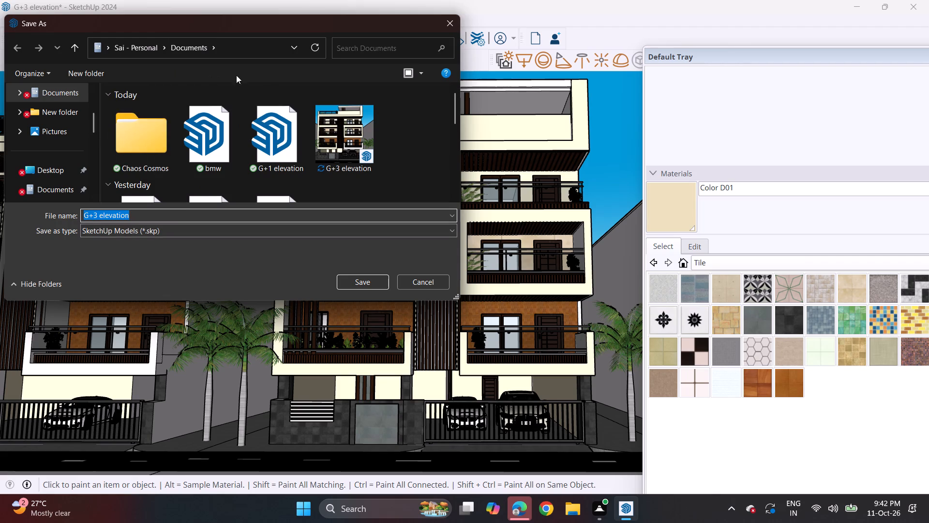
left_click(299, 44)
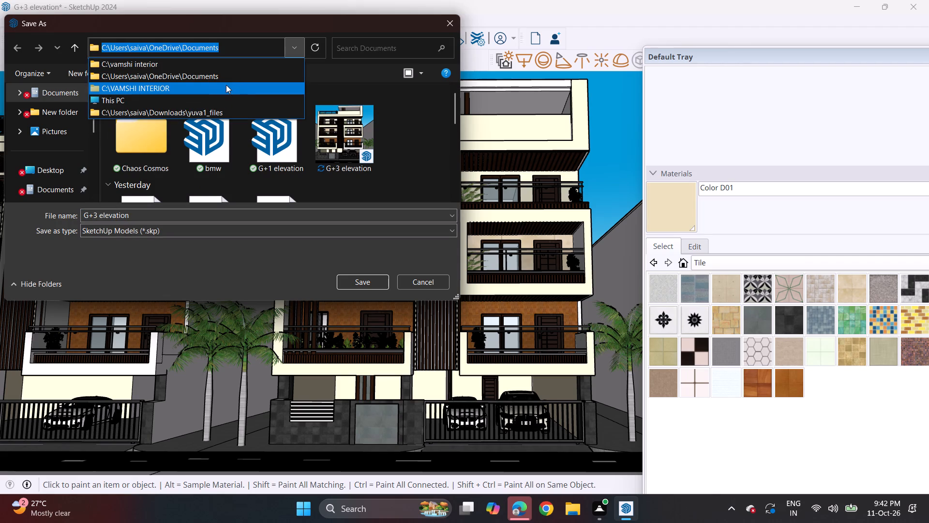
left_click(226, 85)
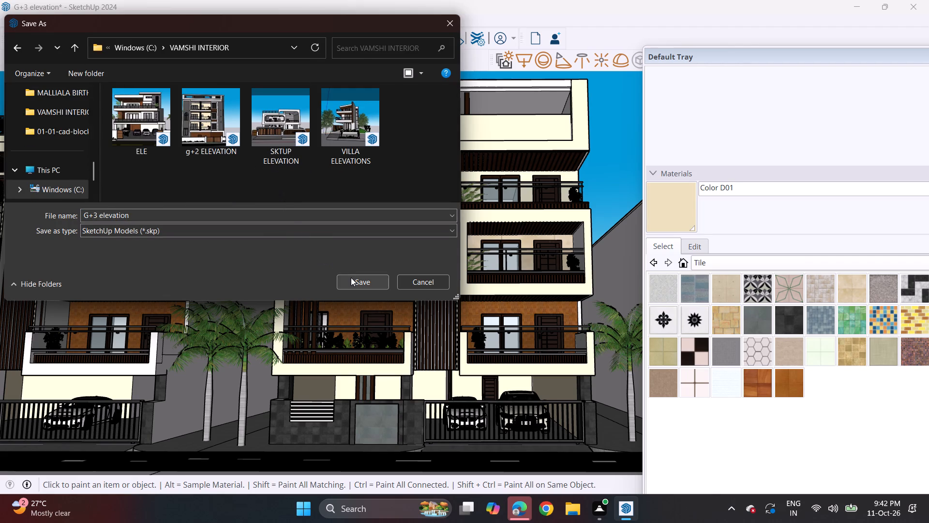
left_click(351, 277)
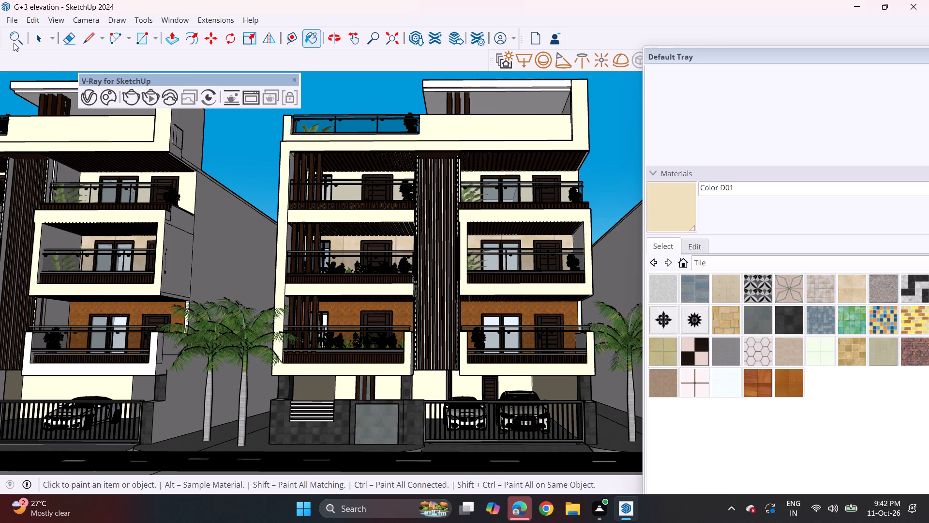
Start another save or export of the G+3 elevation model.
left_click(11, 21)
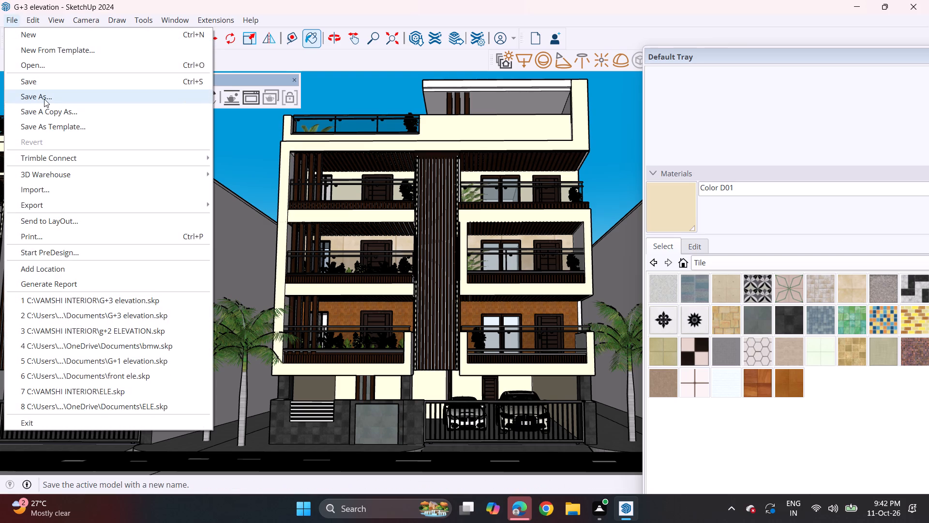